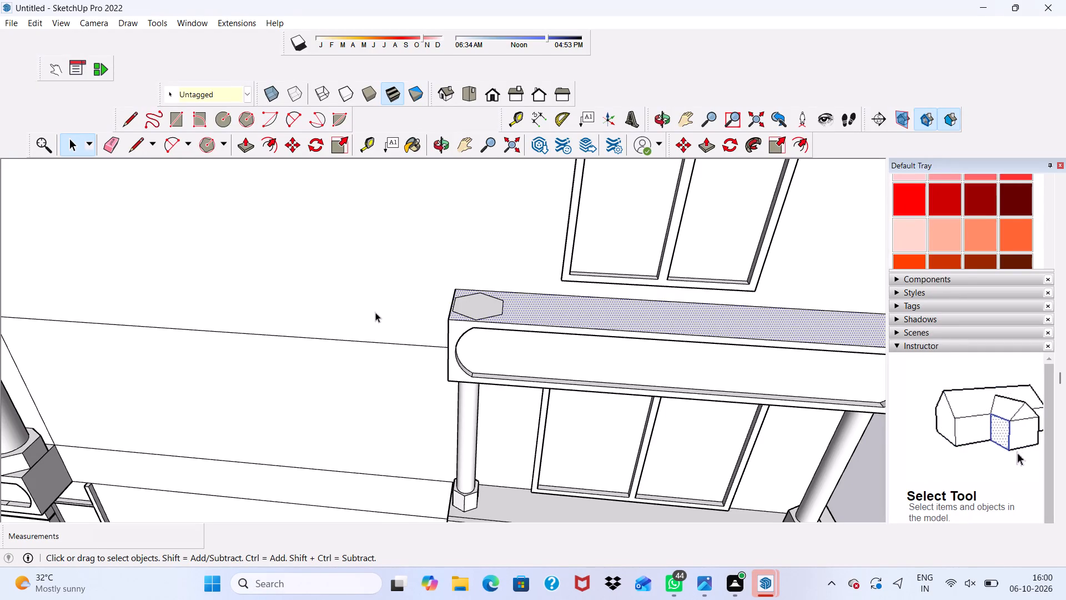
Copy the hexagon about 13' 1 15/16" along the red axis to the right end of the same ledge top.
scroll(490, 304, "down", 9)
scroll(366, 277, "down", 1)
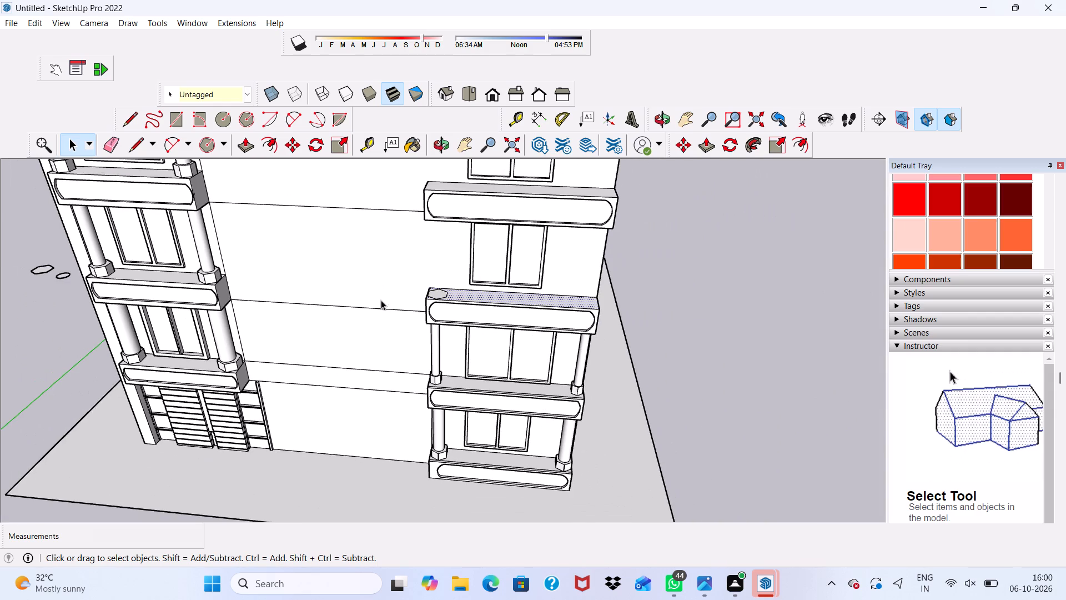
left_click(734, 269)
scroll(436, 289, "up", 7)
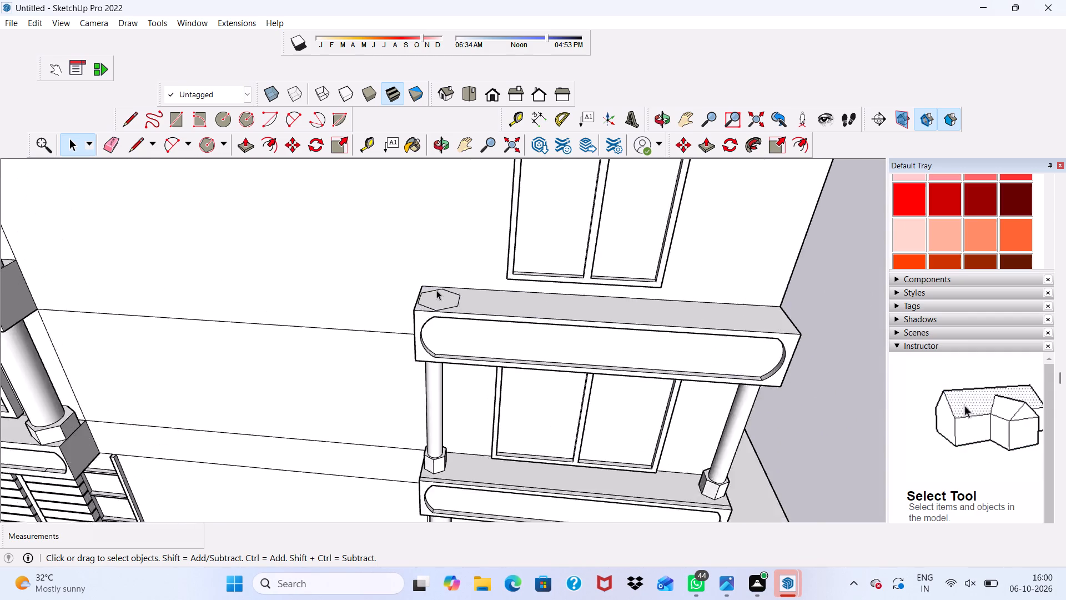
scroll(436, 290, "up", 2)
left_click(436, 294)
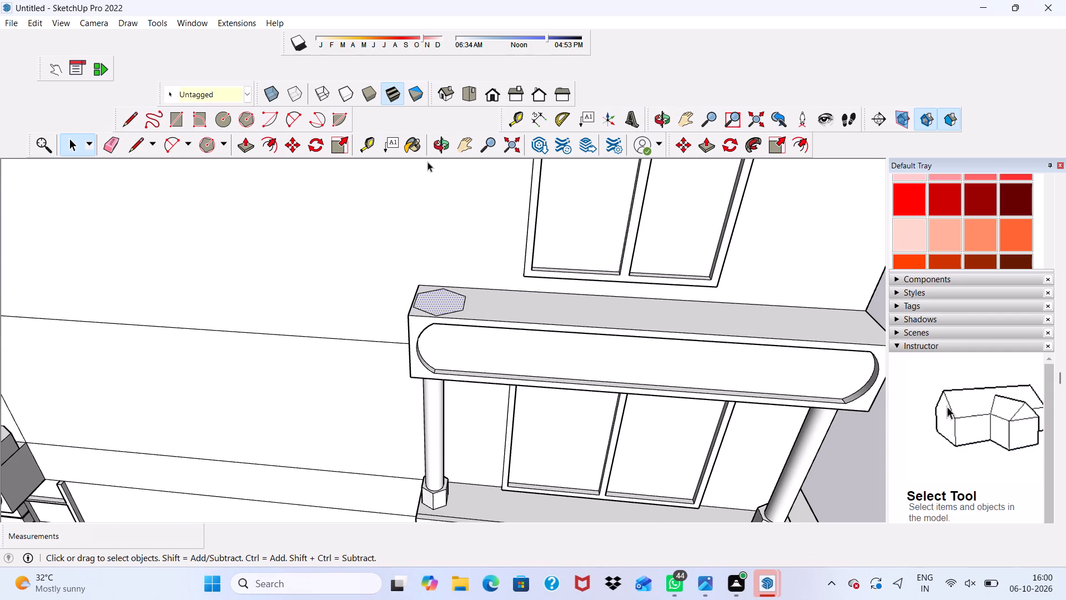
left_click(290, 146)
left_click(454, 303)
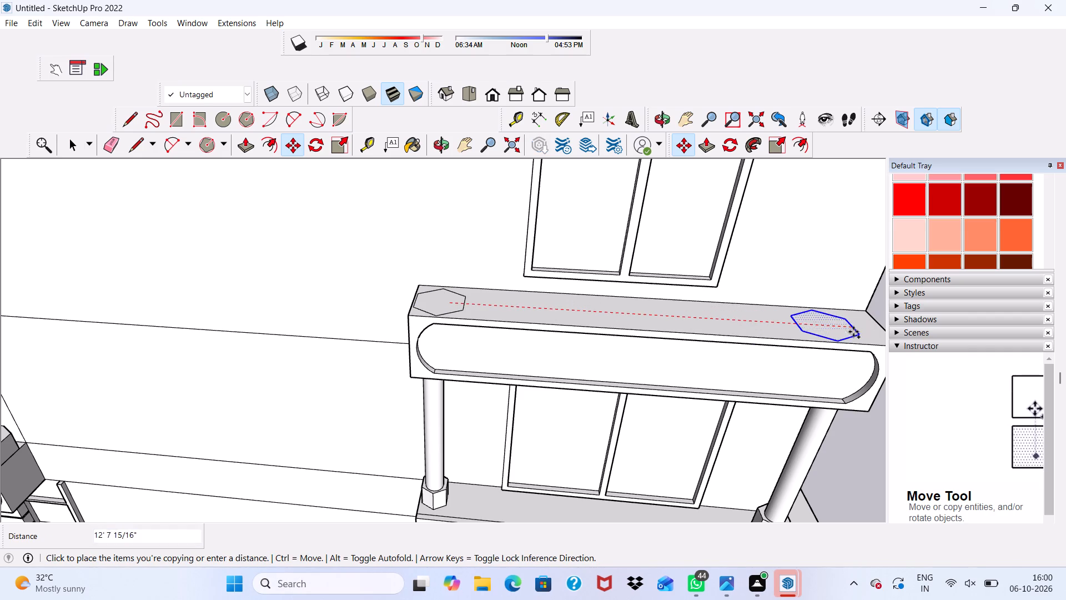
left_click(871, 329)
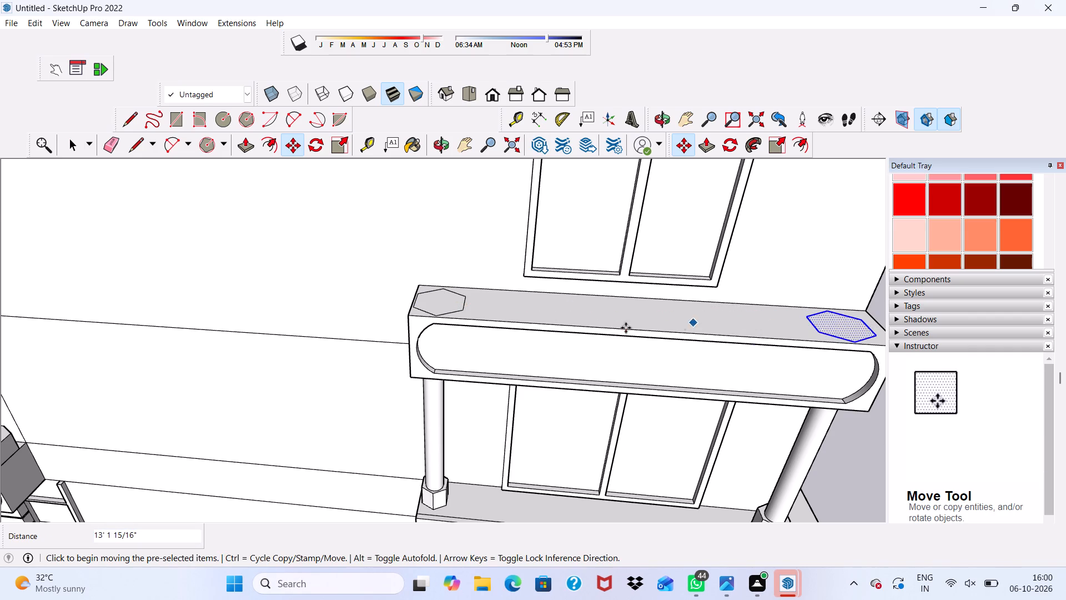
scroll(622, 328, "down", 4)
scroll(533, 321, "down", 4)
key("space")
left_click(823, 301)
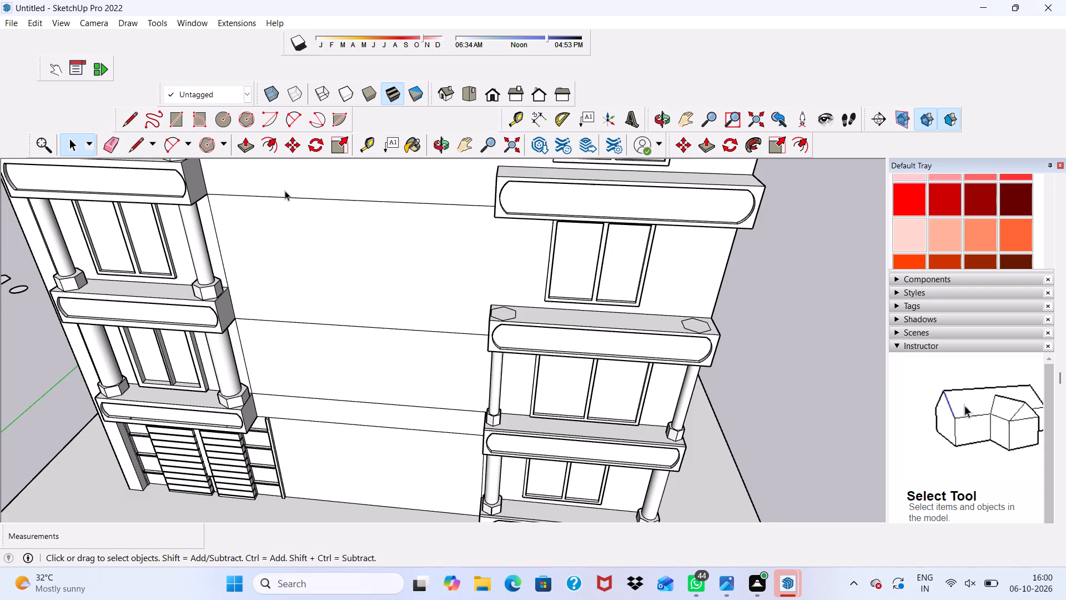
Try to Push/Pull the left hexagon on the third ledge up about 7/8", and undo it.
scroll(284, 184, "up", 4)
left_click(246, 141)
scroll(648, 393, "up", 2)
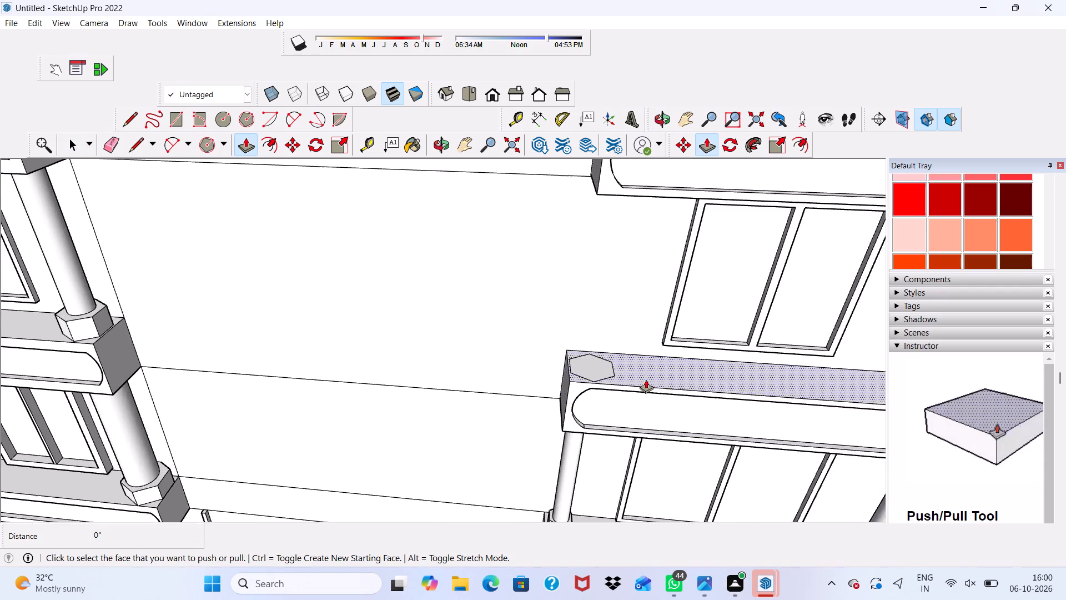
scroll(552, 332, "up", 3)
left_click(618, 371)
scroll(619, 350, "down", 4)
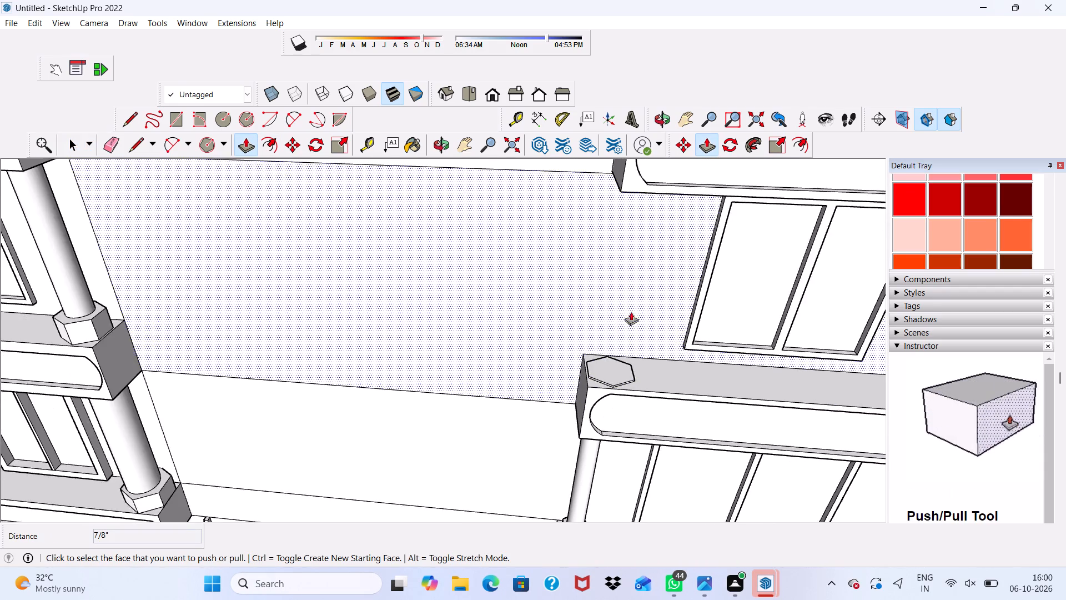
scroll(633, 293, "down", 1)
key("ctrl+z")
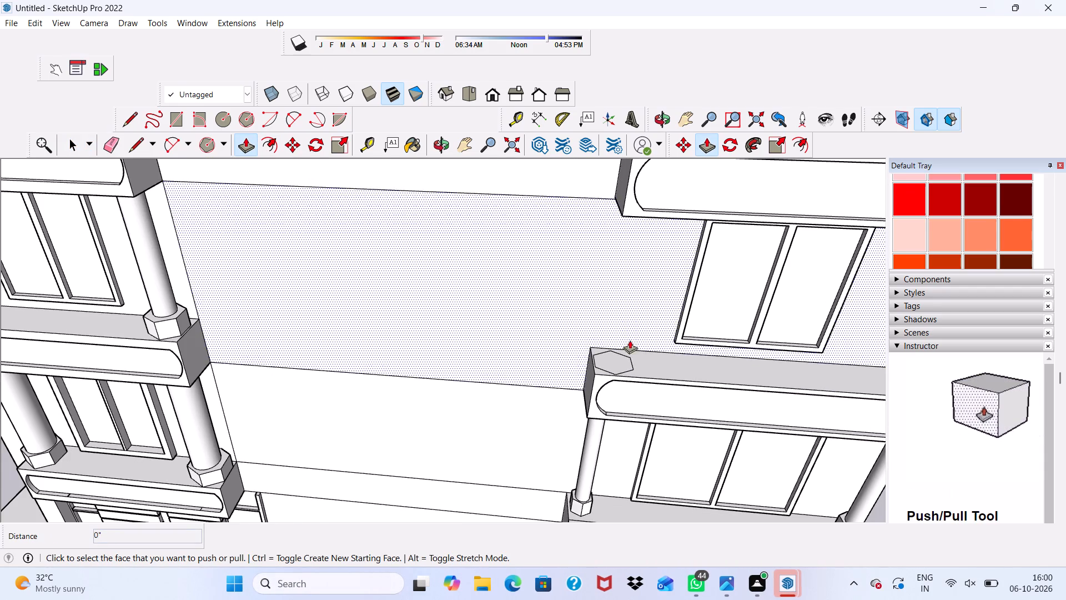
Push/Pull the left hexagon on the third ledge up 1' to form a column base.
scroll(625, 370, "up", 2)
left_click(623, 361)
scroll(627, 337, "down", 3)
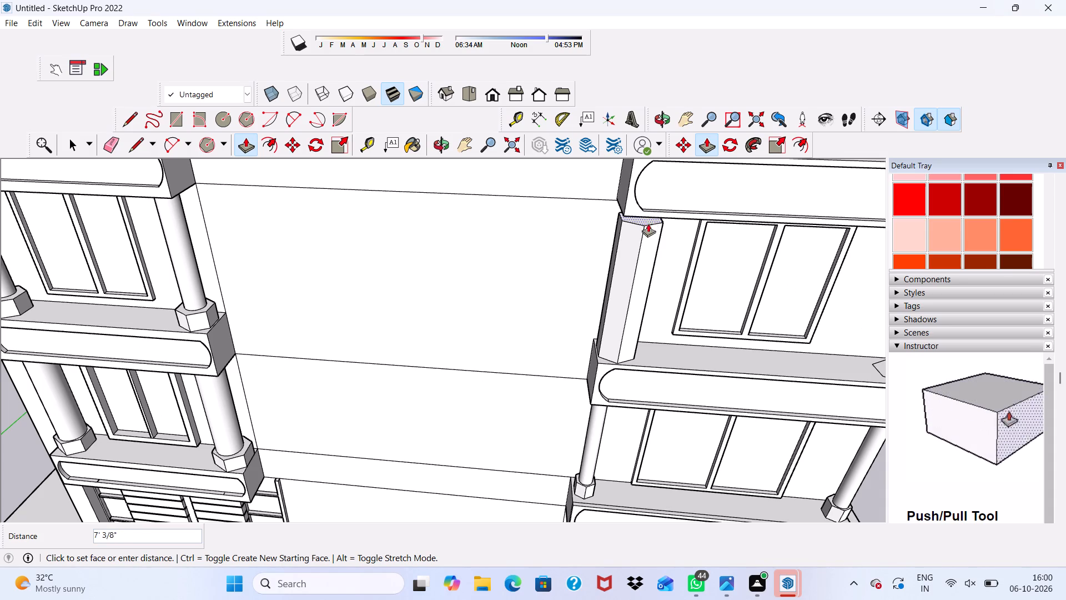
type("1'")
key("Return")
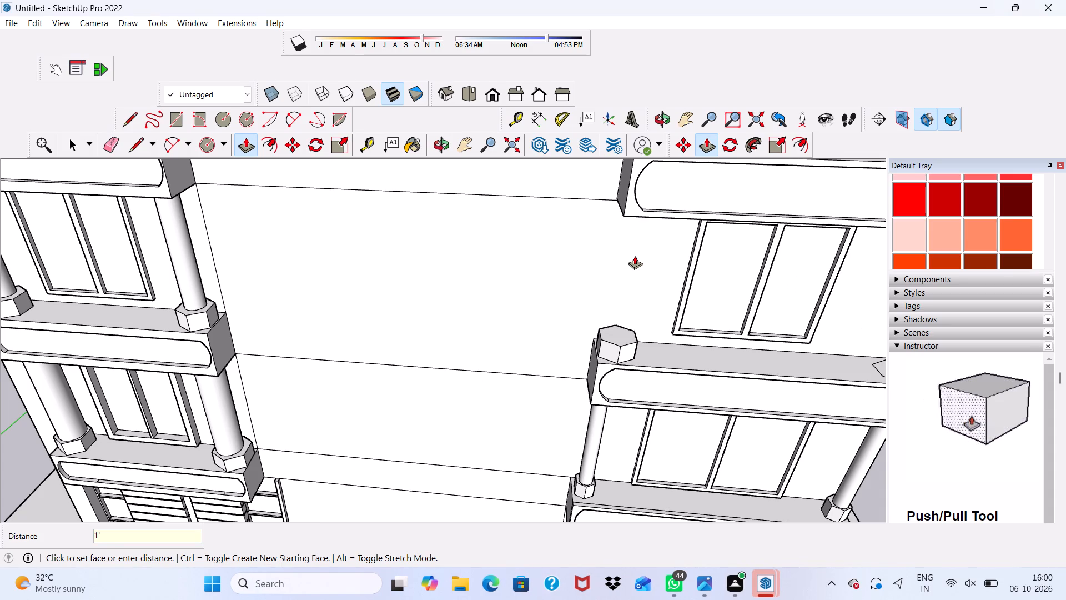
Push/Pull the right hexagon on the third ledge up 1' to form the matching column base.
scroll(635, 256, "down", 4)
scroll(456, 328, "down", 4)
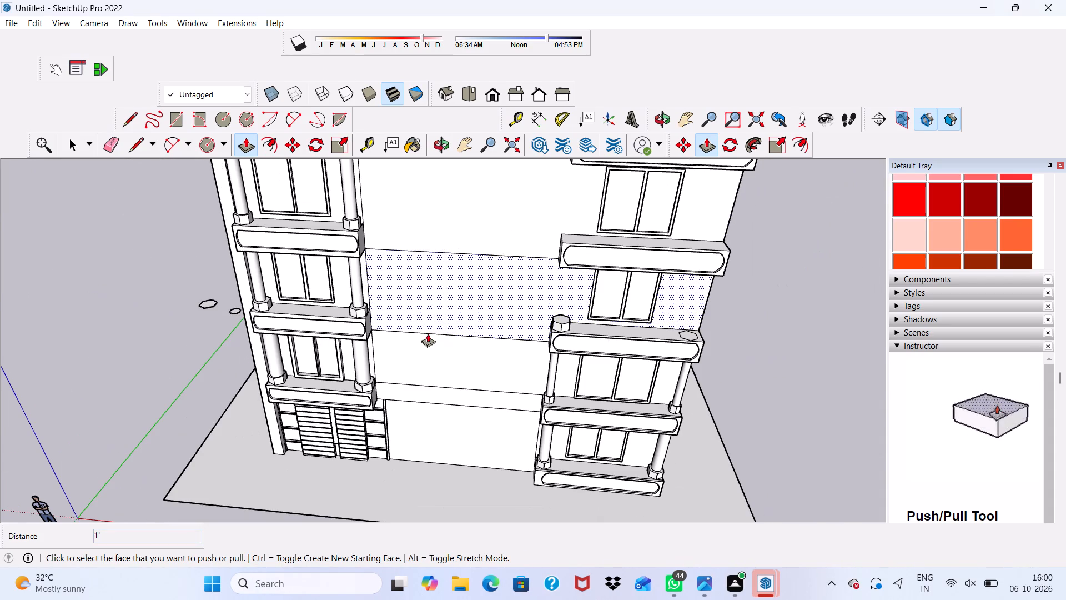
scroll(617, 290, "up", 3)
scroll(723, 354, "up", 4)
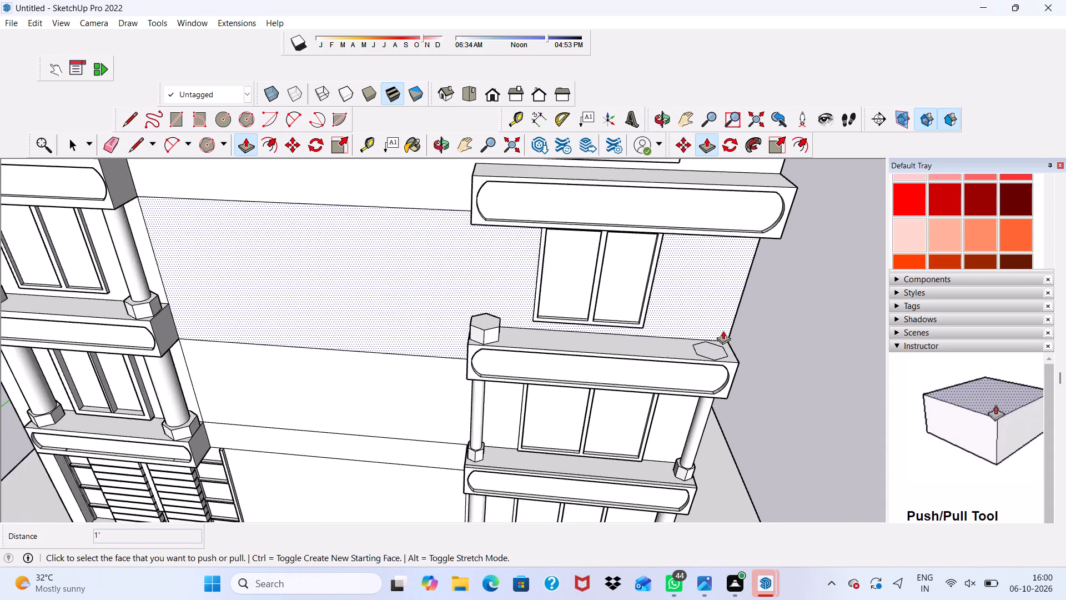
scroll(723, 331, "up", 3)
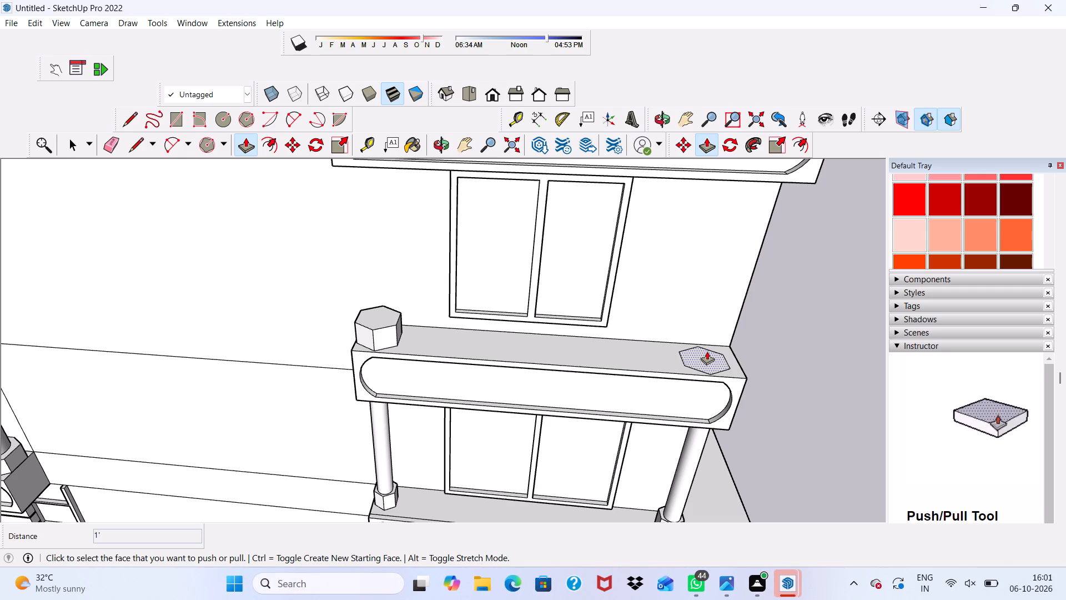
scroll(702, 369, "up", 1)
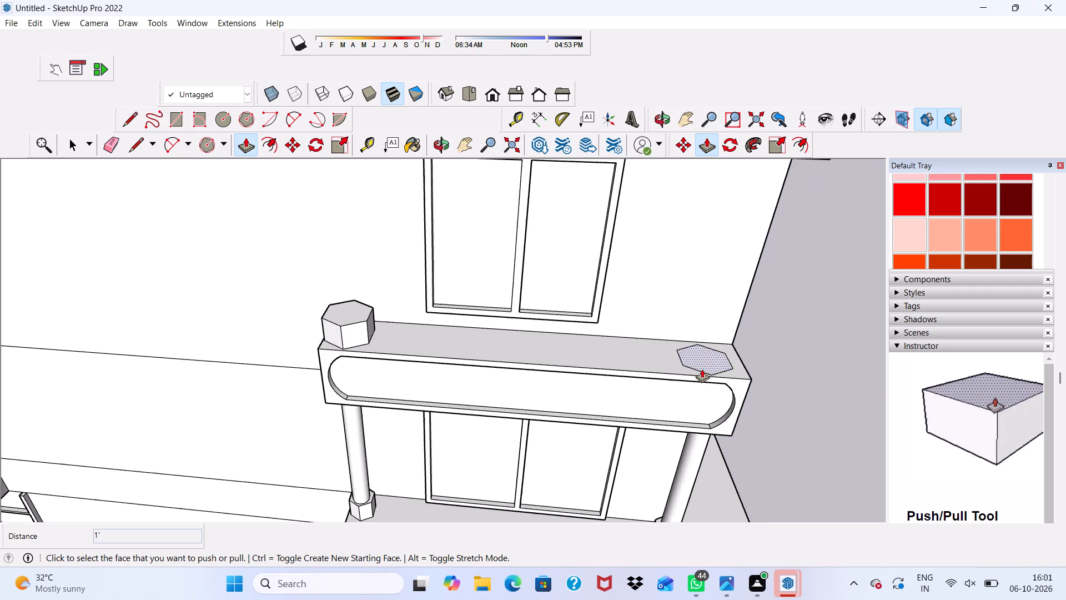
scroll(702, 369, "up", 5)
left_click(702, 354)
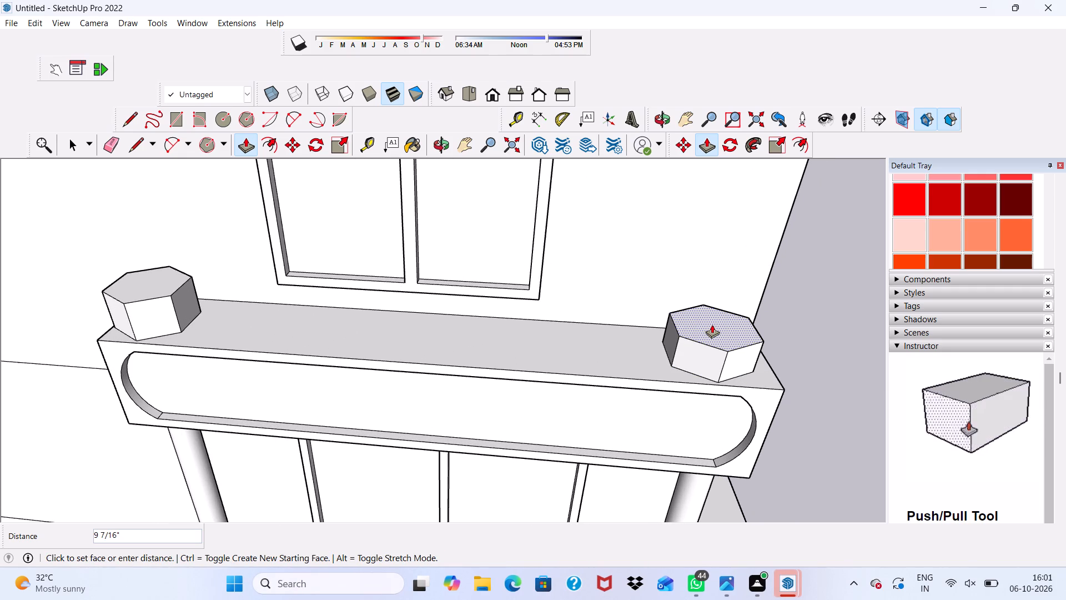
type("1'")
key("Return")
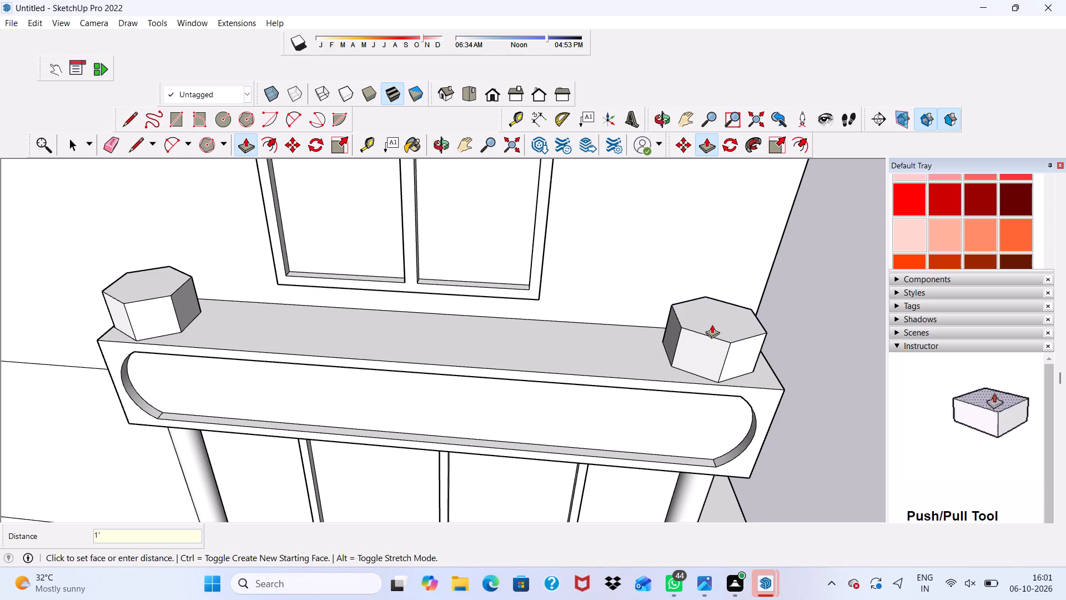
Draw a circle of about 6 5/16" radius centred on the top of the left hexagonal base.
scroll(710, 324, "down", 2)
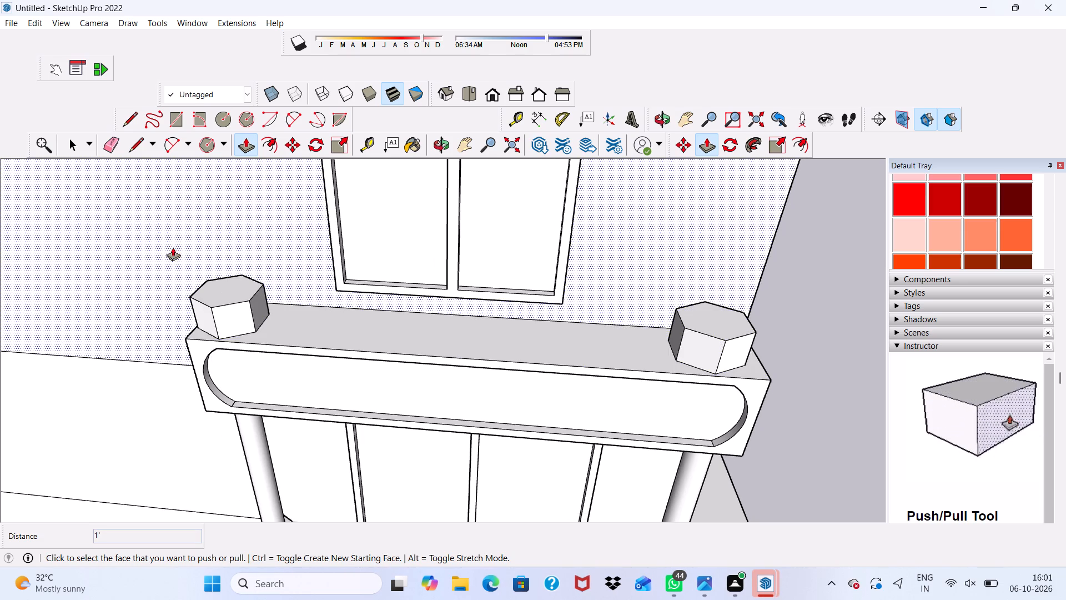
scroll(194, 181, "up", 2)
left_click(223, 119)
scroll(215, 300, "up", 4)
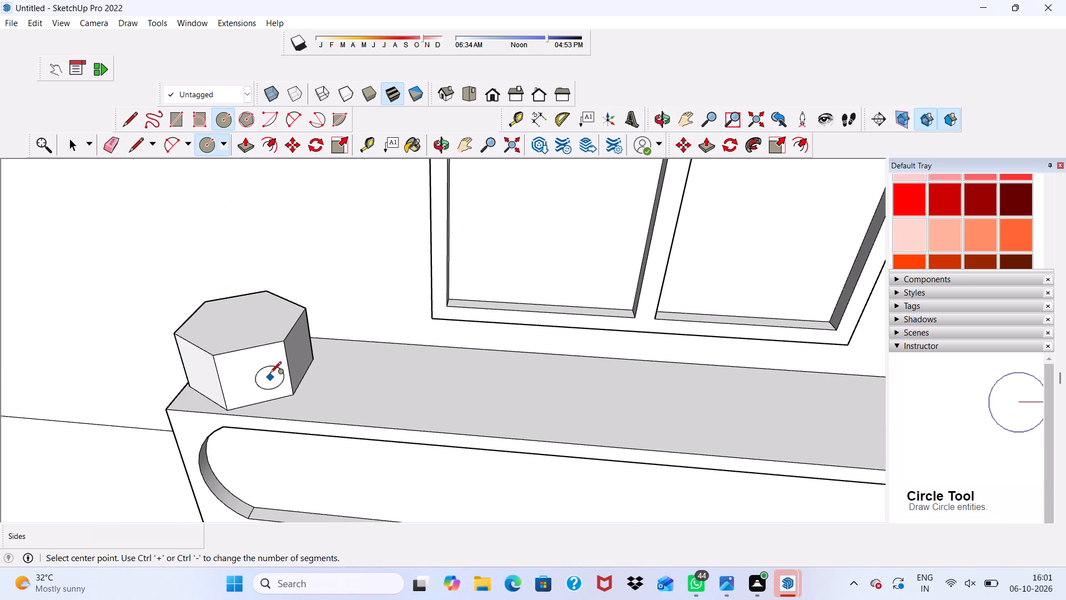
scroll(246, 321, "up", 4)
left_click(242, 315)
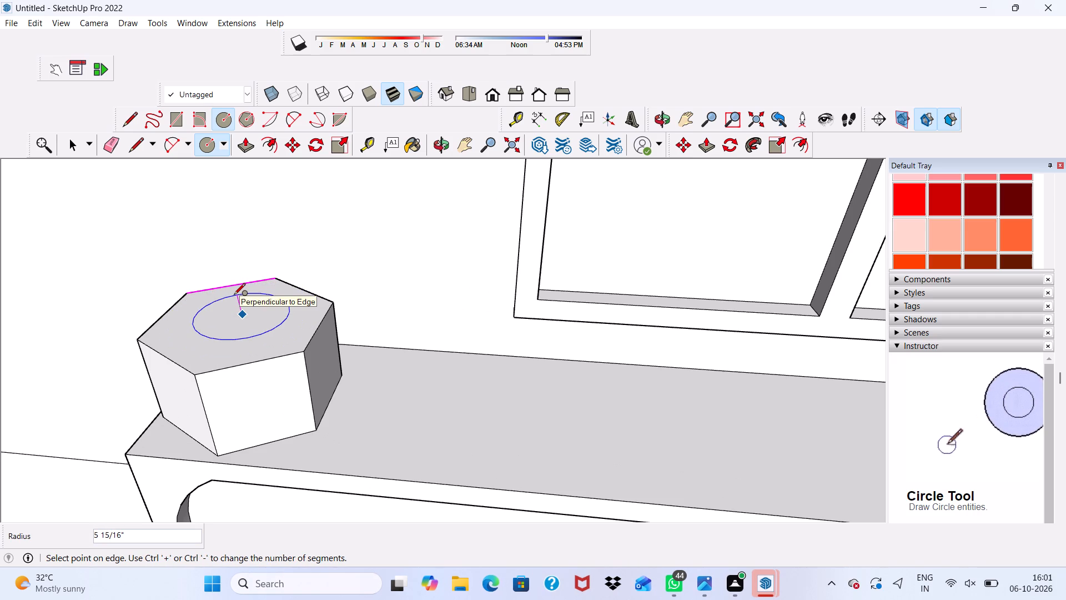
left_click(233, 294)
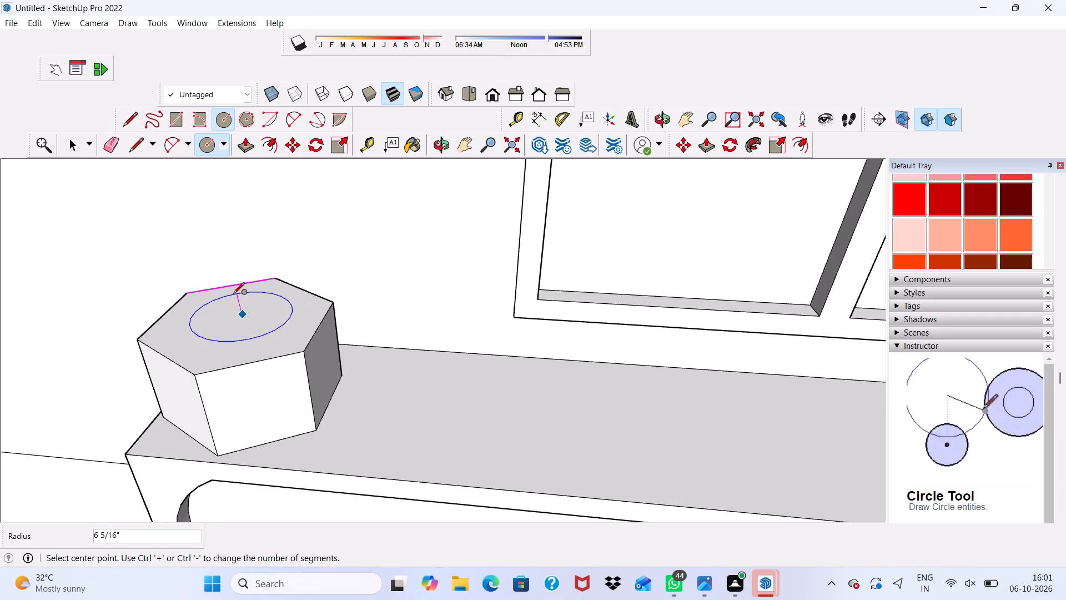
scroll(233, 294, "down", 3)
scroll(223, 324, "up", 1)
scroll(297, 311, "down", 2)
scroll(268, 330, "up", 1)
scroll(202, 282, "down", 3)
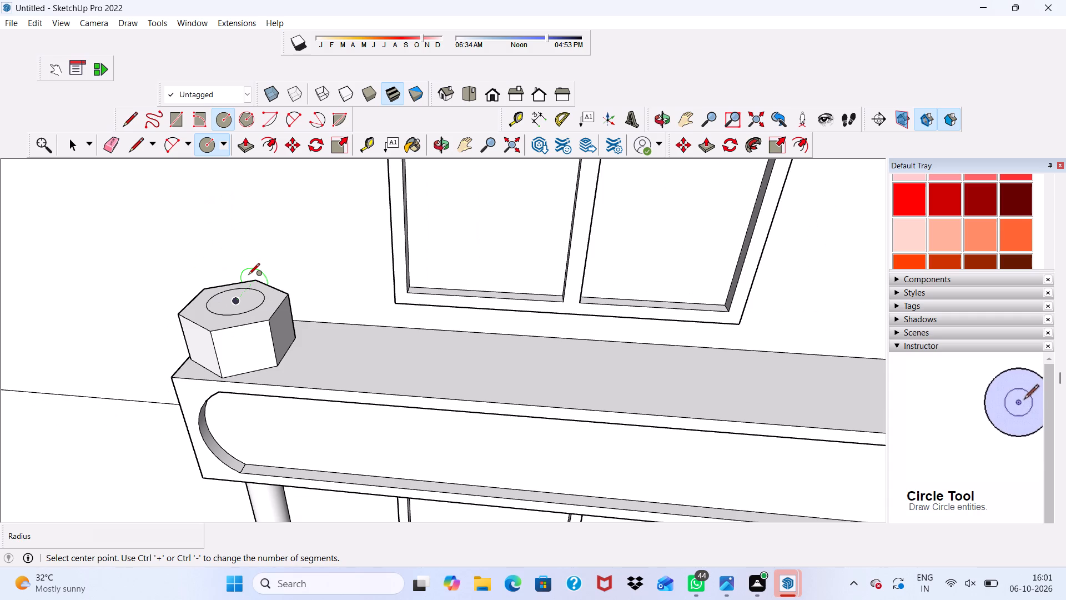
key("space")
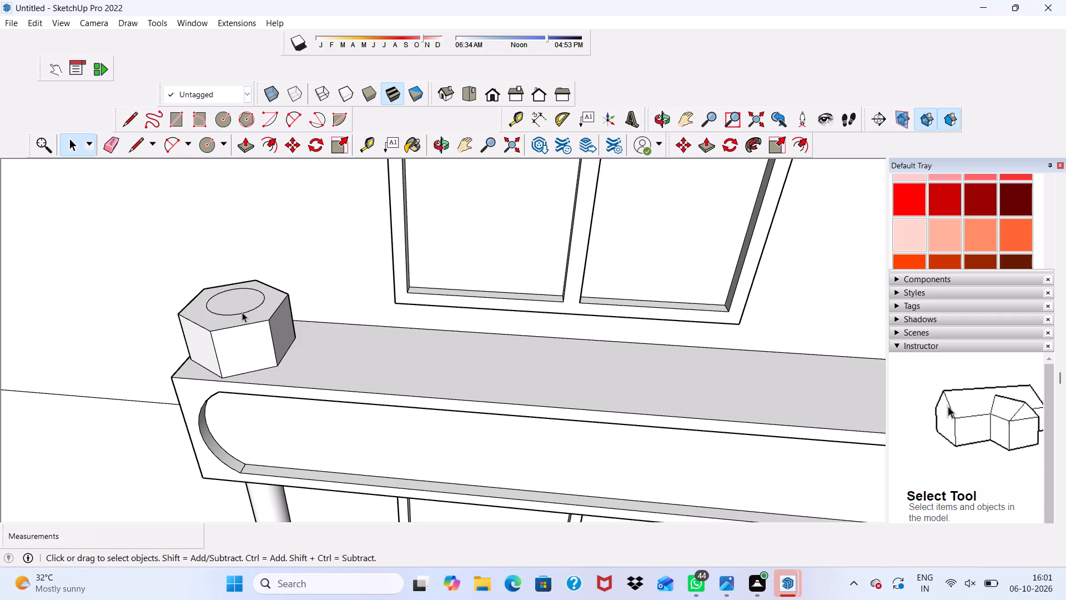
Copy the circle about 13' 3 5/8" along the red axis onto the top of the right hexagonal base.
left_click(242, 305)
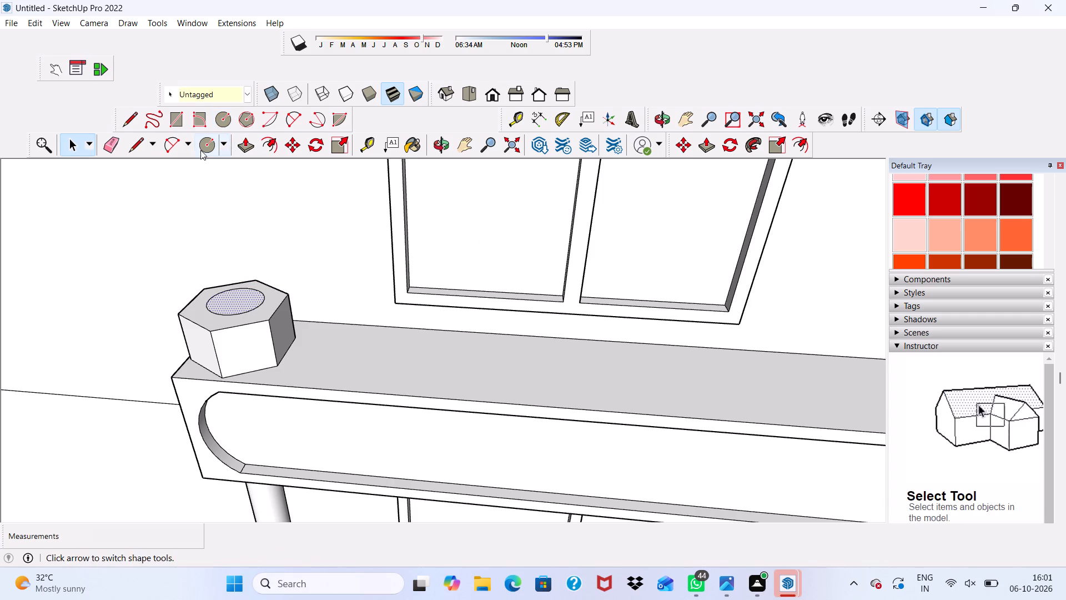
left_click(294, 141)
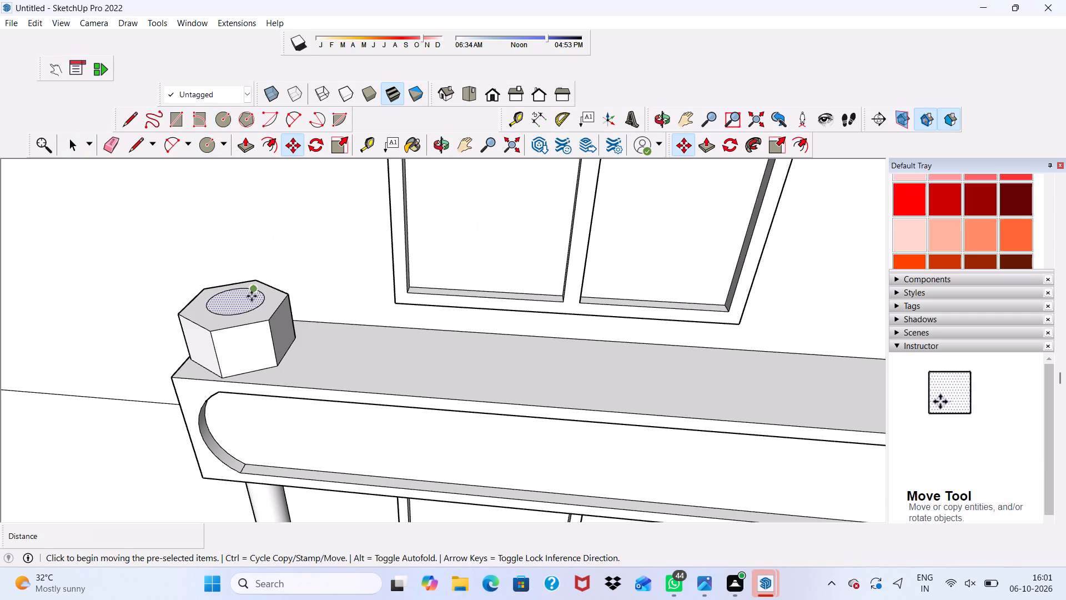
left_click(250, 297)
scroll(250, 297, "down", 3)
scroll(301, 301, "down", 2)
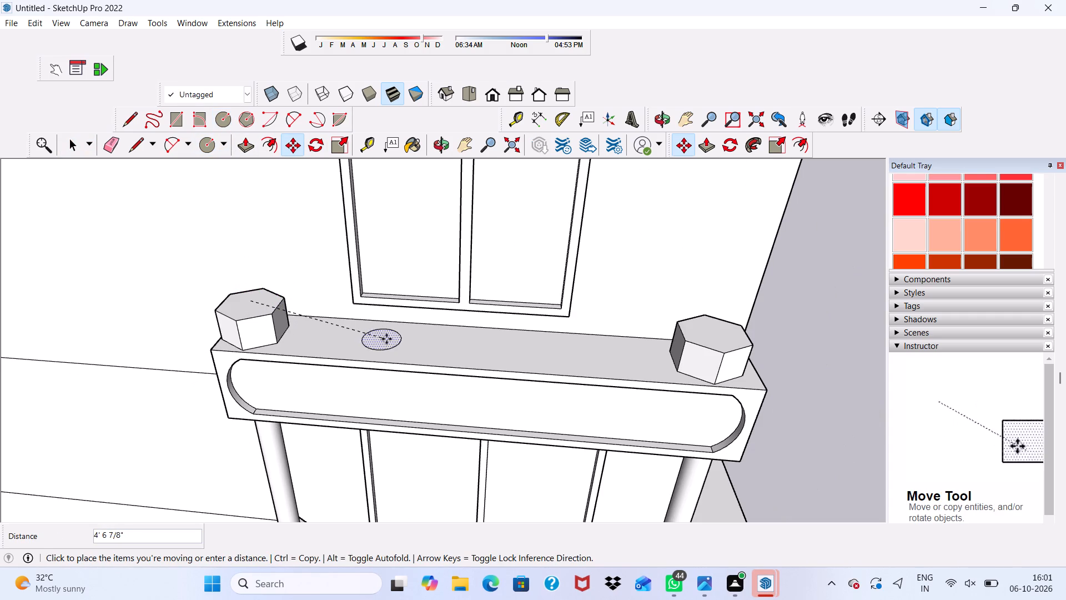
scroll(728, 360, "up", 3)
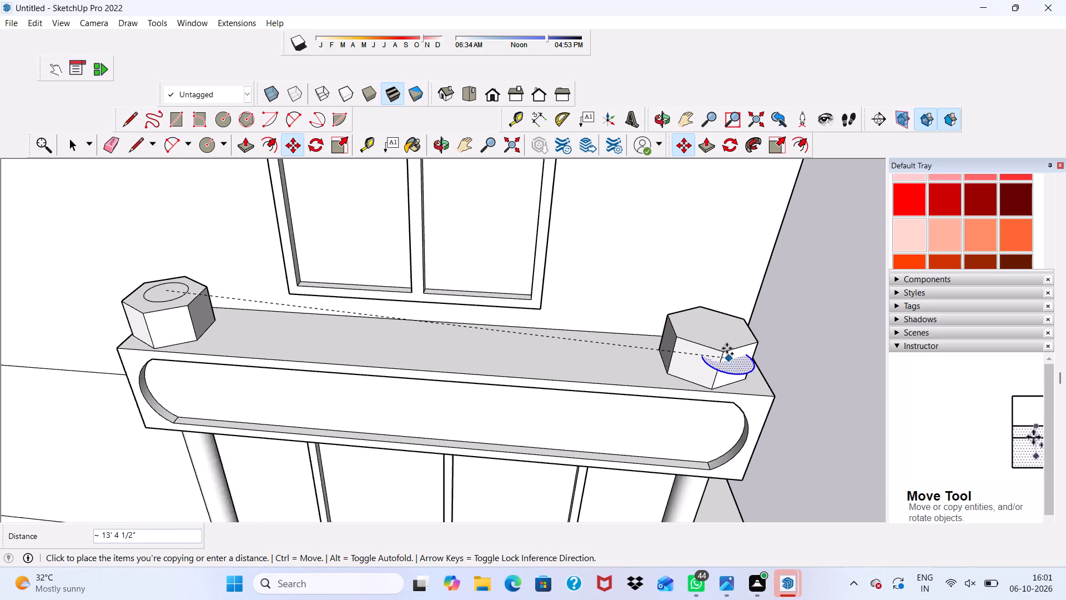
left_click(715, 320)
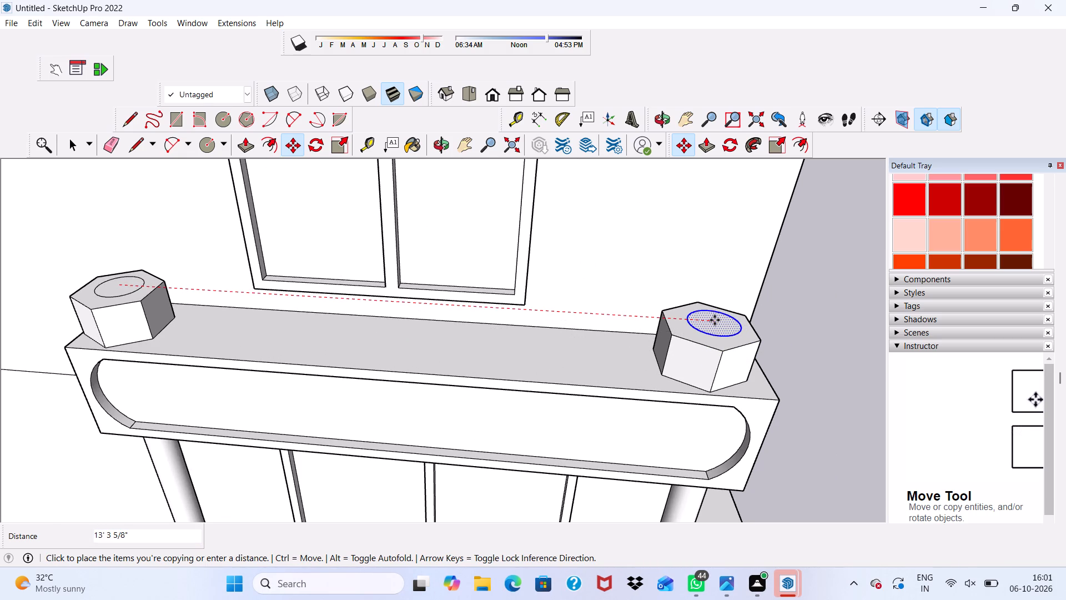
scroll(715, 320, "down", 4)
key("space")
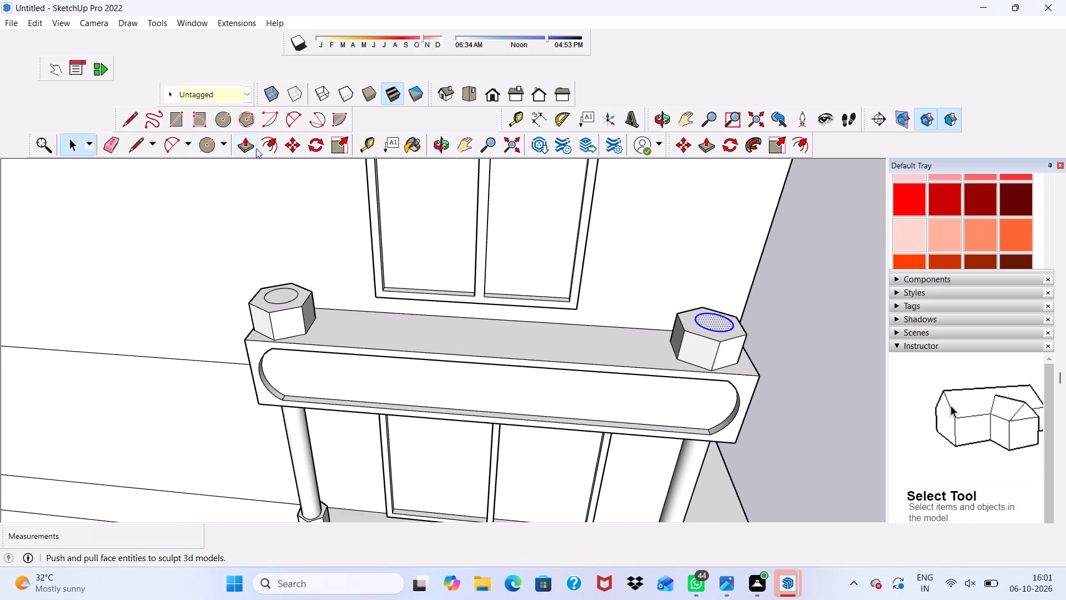
Push/Pull the right base's circle up about 6' 8 3/4" to the underside of the ledge above, forming a column shaft.
left_click(252, 148)
scroll(291, 269, "up", 7)
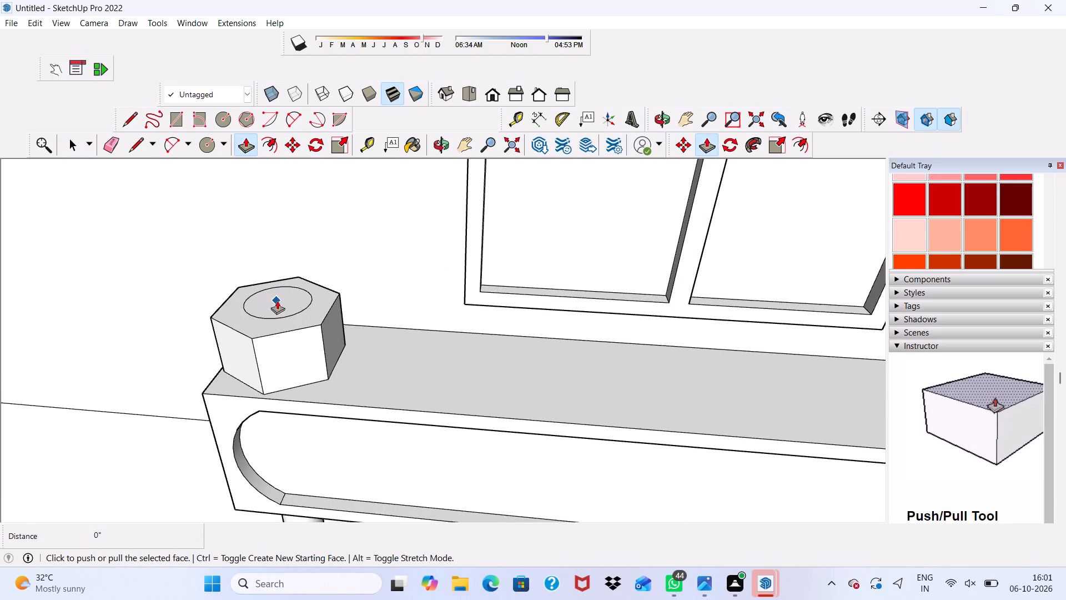
scroll(276, 301, "down", 4)
scroll(276, 301, "up", 1)
scroll(276, 301, "down", 5)
scroll(424, 329, "down", 2)
scroll(587, 358, "up", 5)
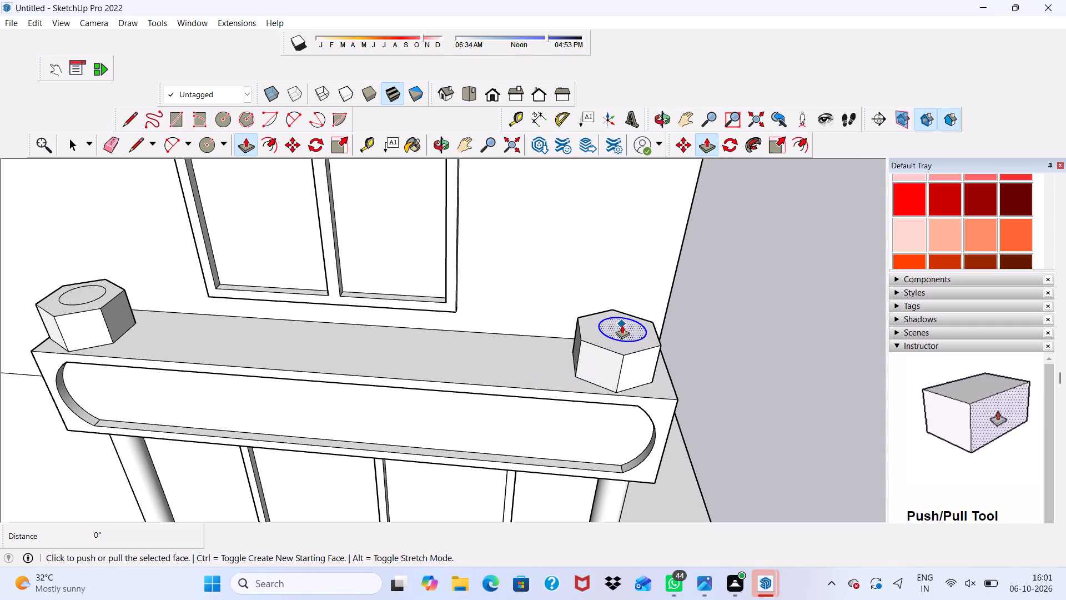
left_click(622, 325)
scroll(636, 257, "down", 20)
scroll(636, 257, "down", 3)
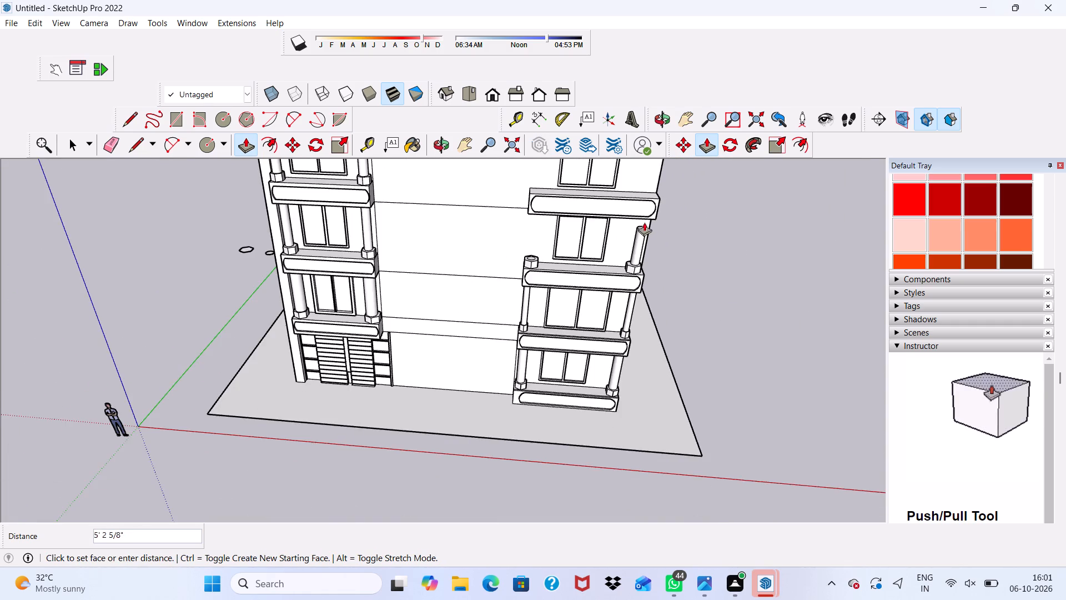
scroll(640, 206, "up", 15)
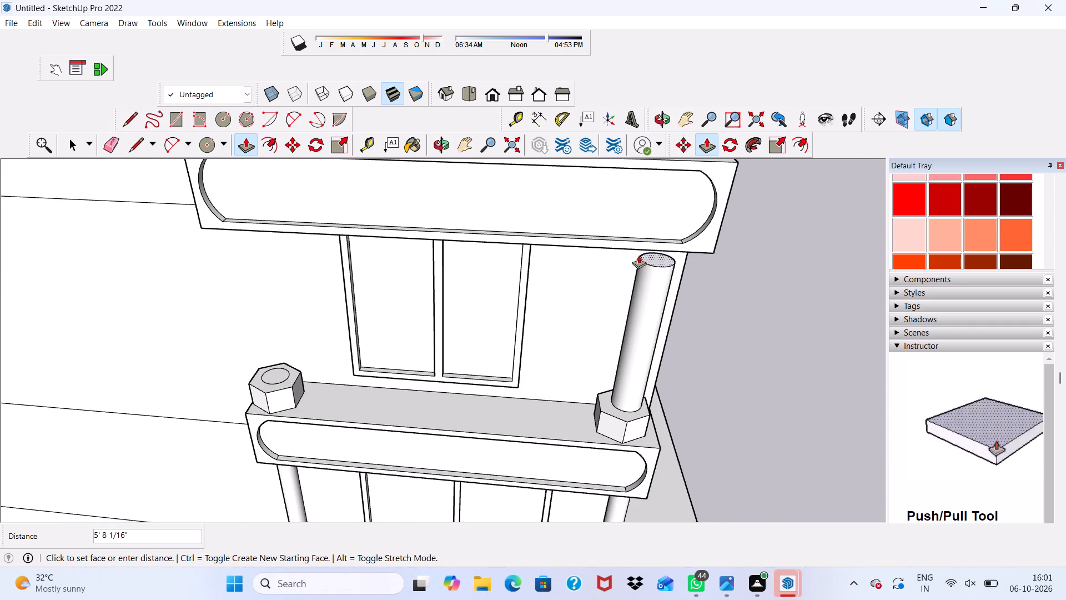
left_click(641, 241)
Push/Pull the circle on the third ledge's left base up about 6' 8 3/4" to the ledge above, forming the matching shaft.
scroll(316, 384, "up", 2)
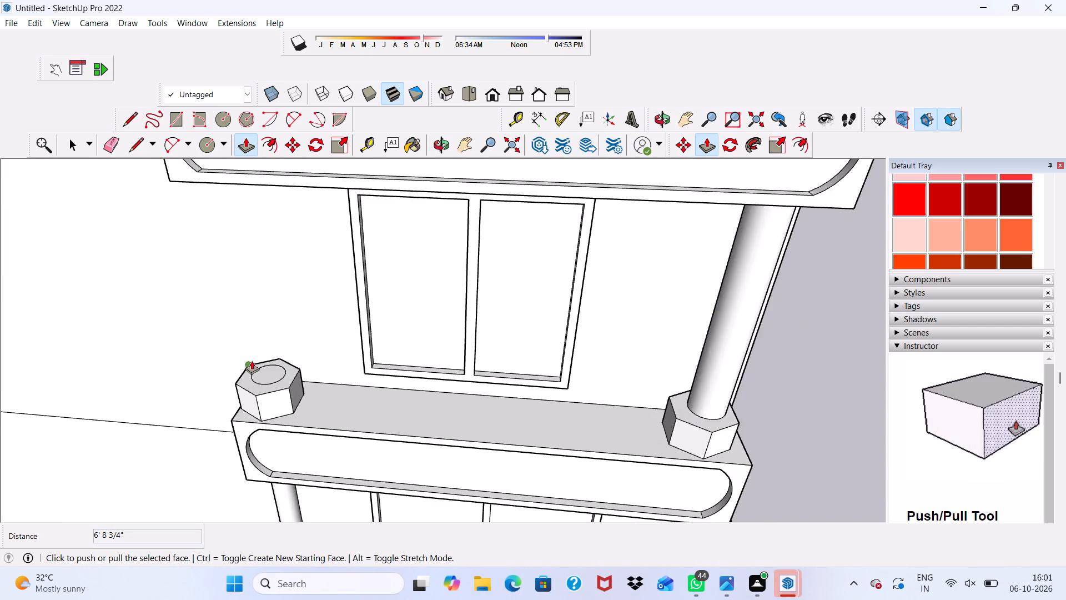
scroll(252, 361, "up", 3)
key("space")
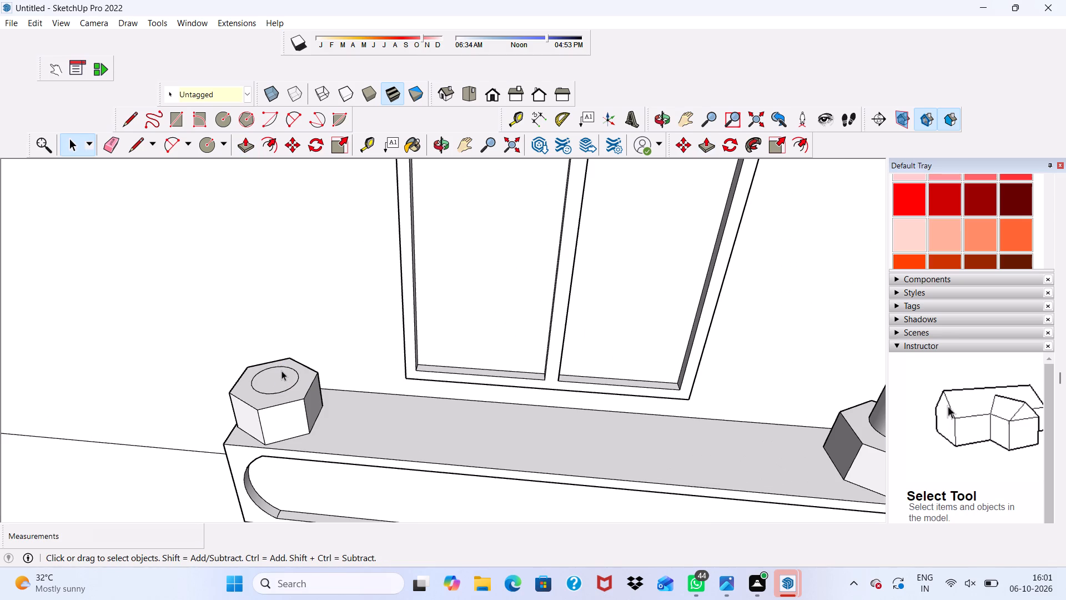
scroll(280, 381, "up", 2)
left_click(280, 381)
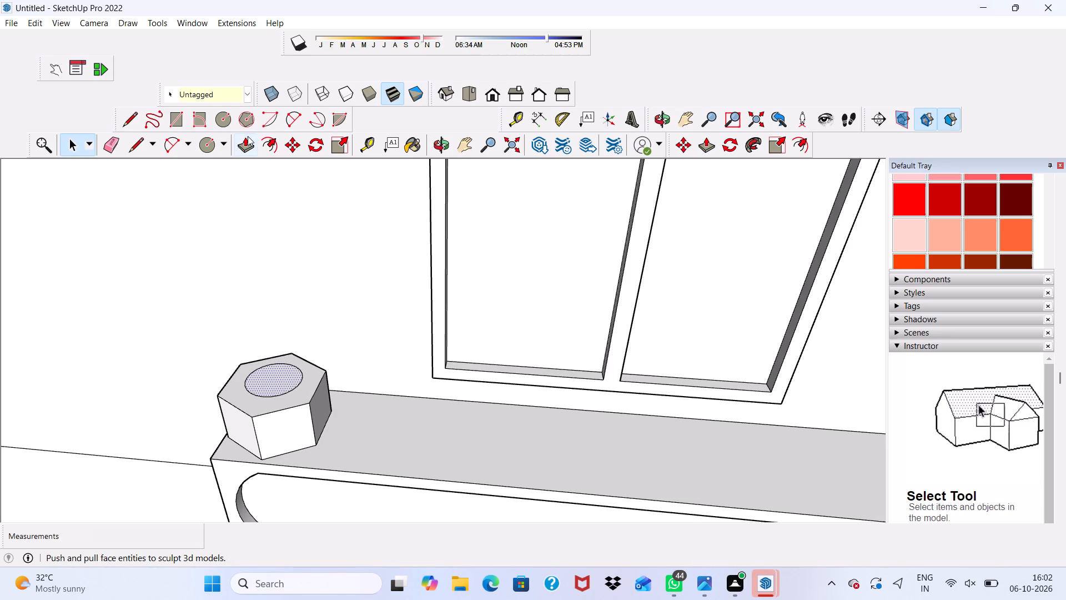
left_click(244, 144)
left_click(278, 383)
scroll(279, 327, "down", 9)
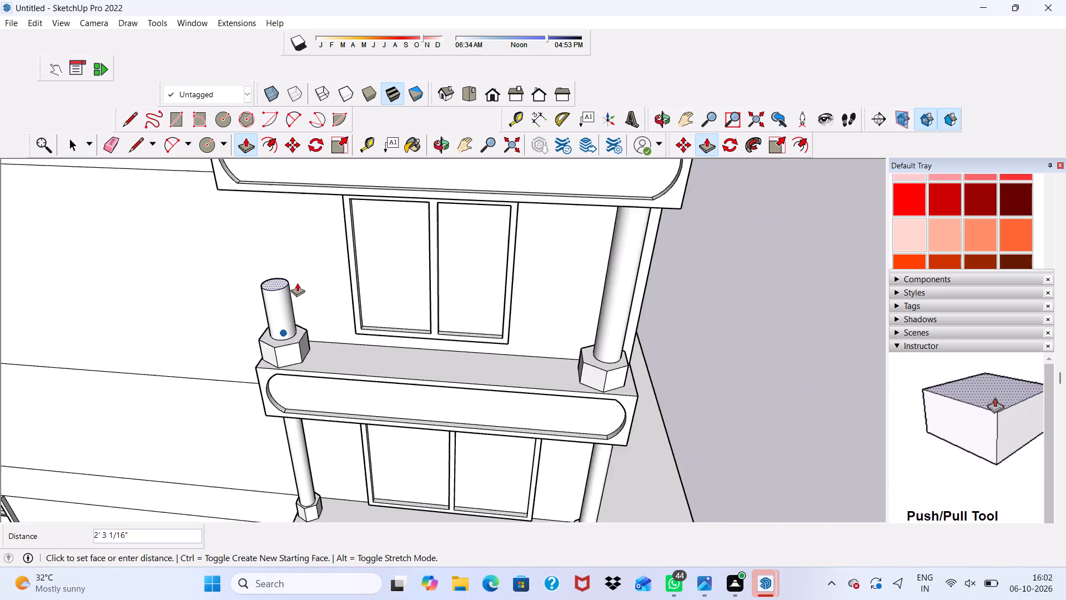
scroll(297, 283, "down", 6)
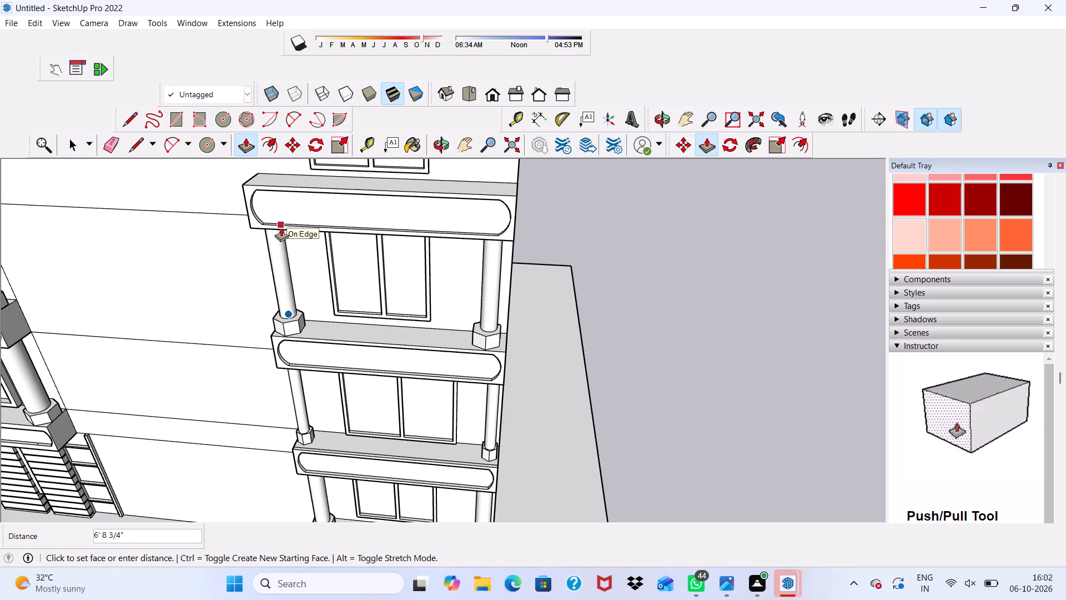
middle_click(281, 228)
scroll(281, 253, "up", 3)
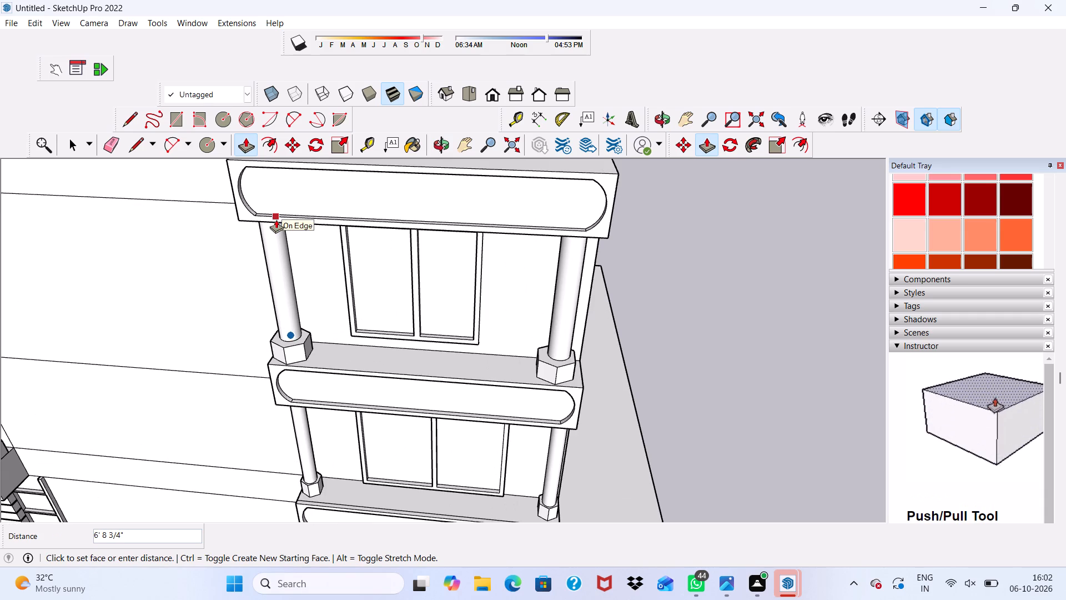
left_click(276, 219)
Examine the facade's column bays and the ledges above the third one from several angles.
scroll(276, 219, "down", 4)
middle_click_drag(274, 221, 325, 16)
scroll(295, 174, "up", 2)
scroll(295, 176, "down", 2)
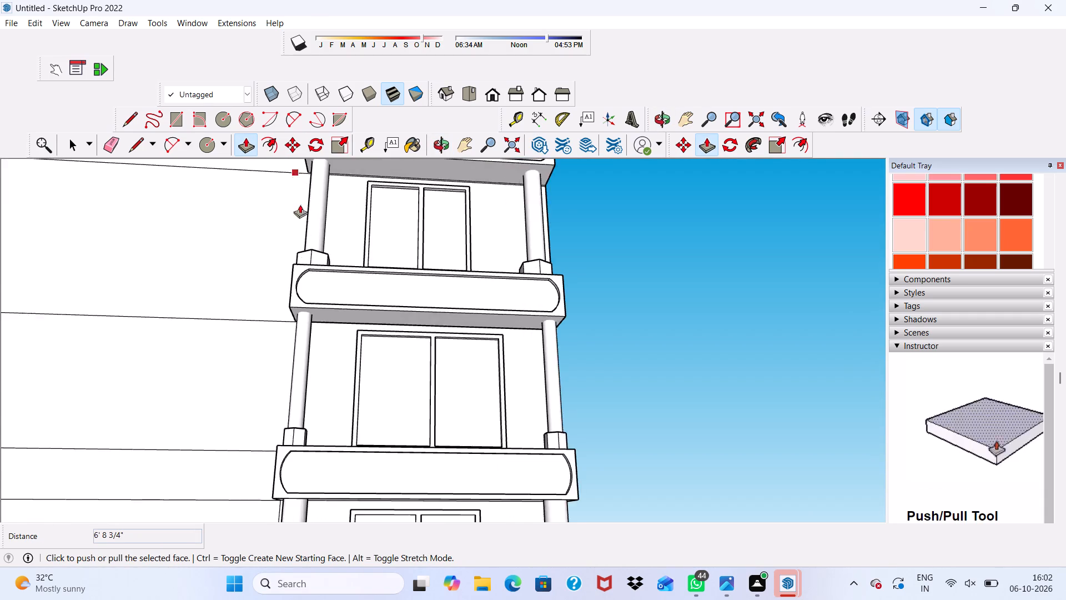
scroll(300, 204, "down", 8)
scroll(371, 231, "down", 2)
middle_click_drag(371, 229, 258, 404)
key("space")
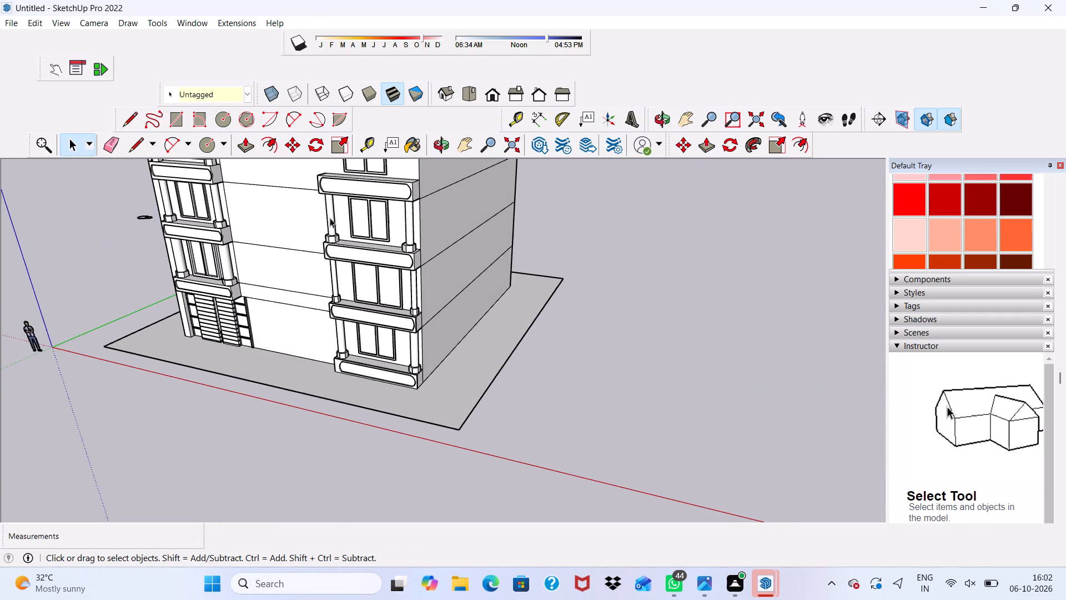
scroll(330, 217, "down", 5)
scroll(339, 198, "up", 4)
scroll(345, 181, "down", 1)
scroll(345, 181, "up", 6)
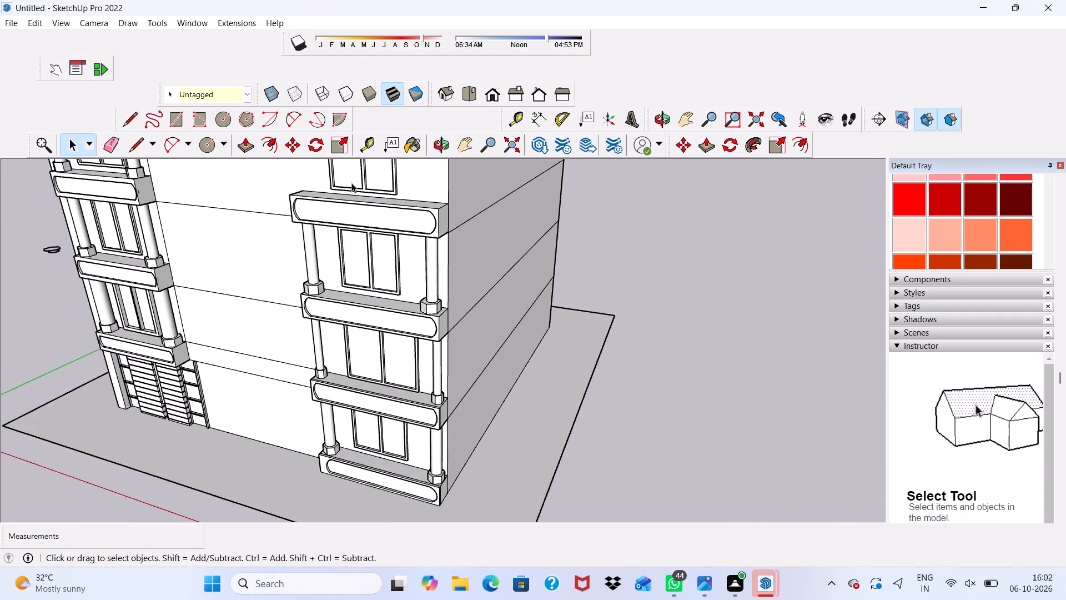
scroll(351, 183, "down", 3)
scroll(351, 183, "up", 1)
scroll(351, 183, "down", 9)
scroll(380, 272, "up", 1)
scroll(380, 272, "down", 1)
scroll(311, 172, "up", 4)
middle_click_drag(334, 249, 449, 299)
scroll(448, 346, "down", 5)
middle_click_drag(423, 248, 428, 169)
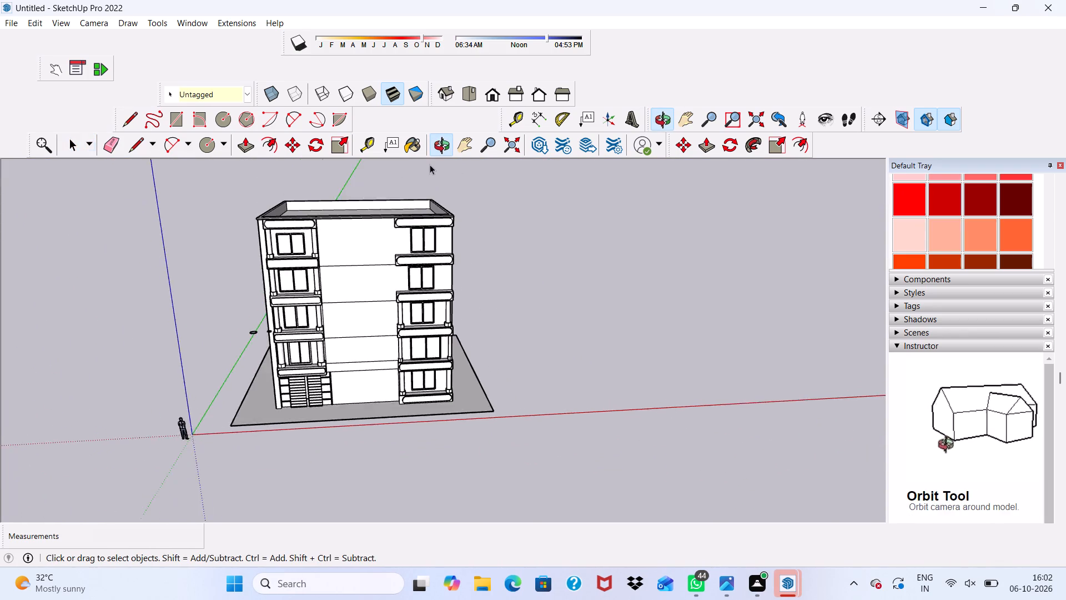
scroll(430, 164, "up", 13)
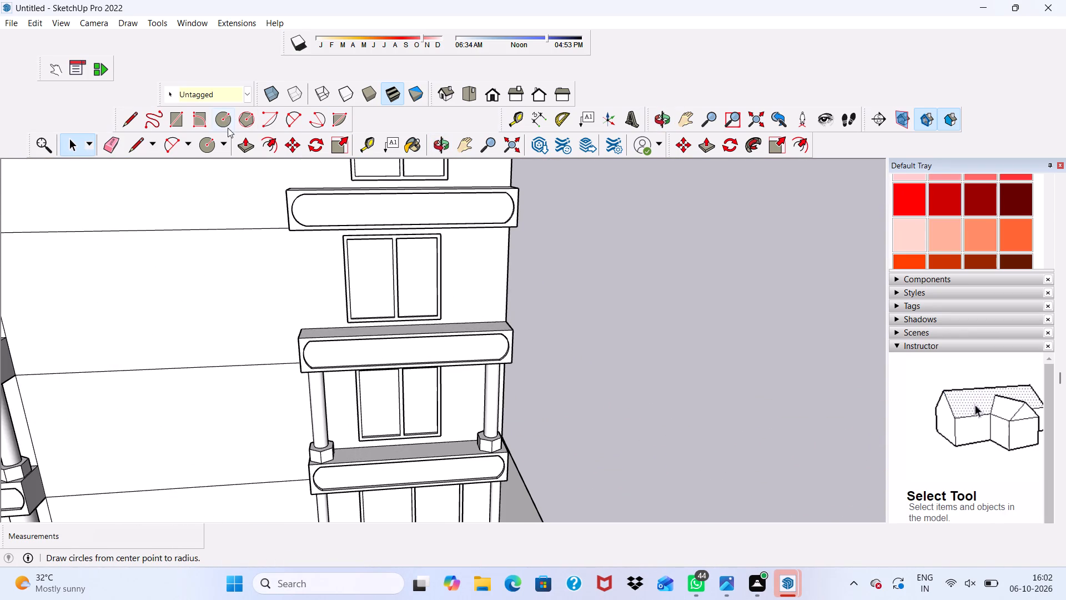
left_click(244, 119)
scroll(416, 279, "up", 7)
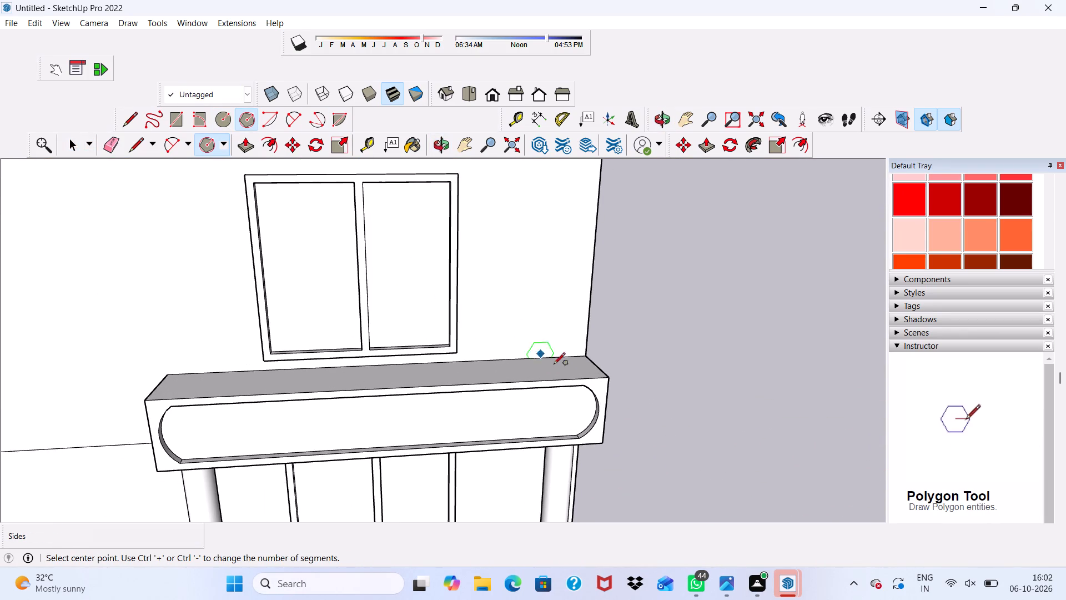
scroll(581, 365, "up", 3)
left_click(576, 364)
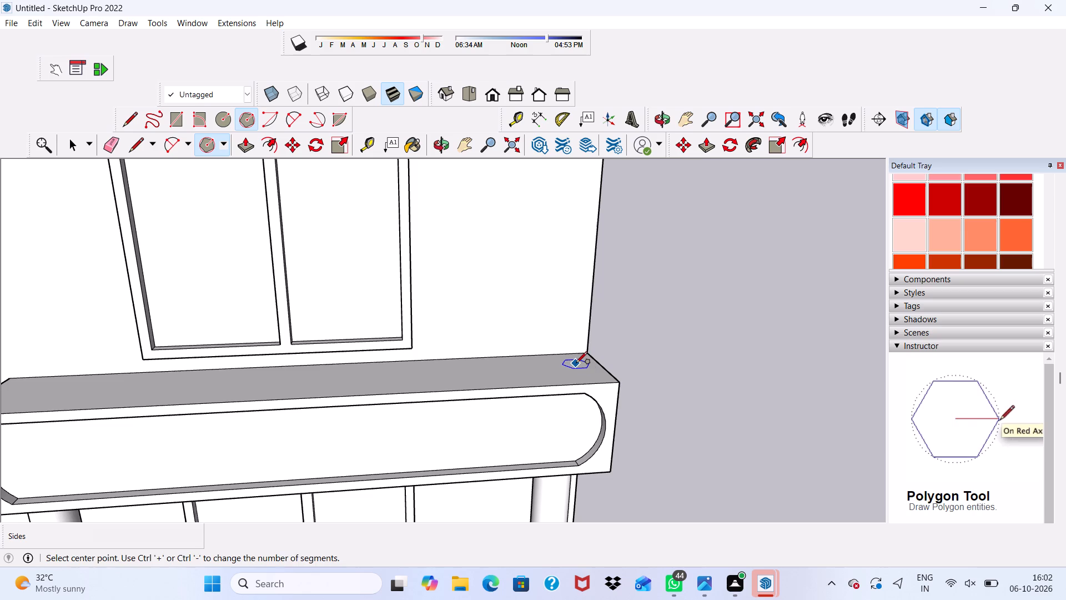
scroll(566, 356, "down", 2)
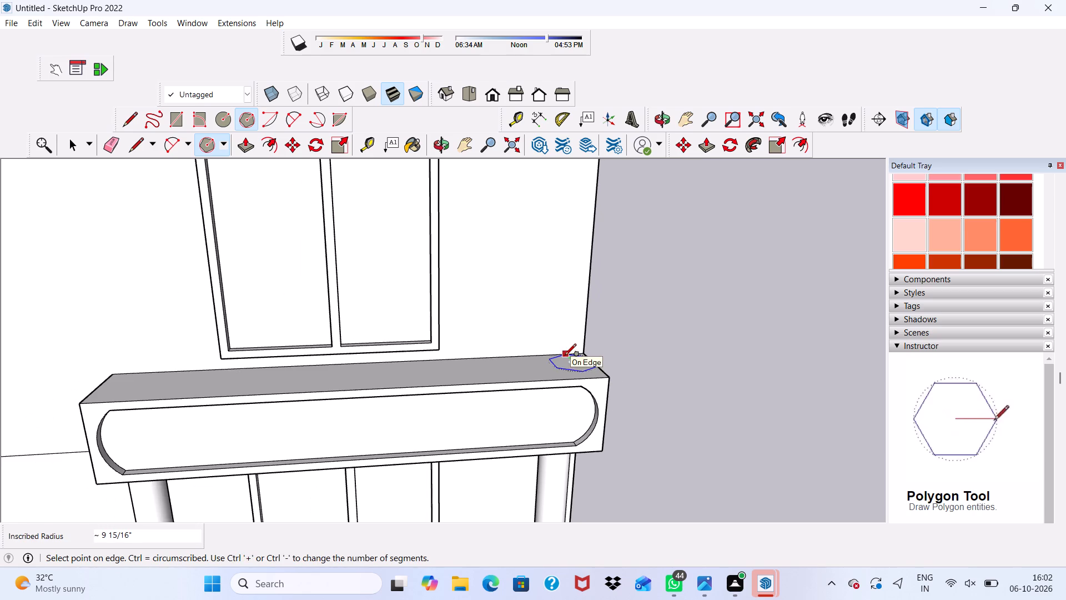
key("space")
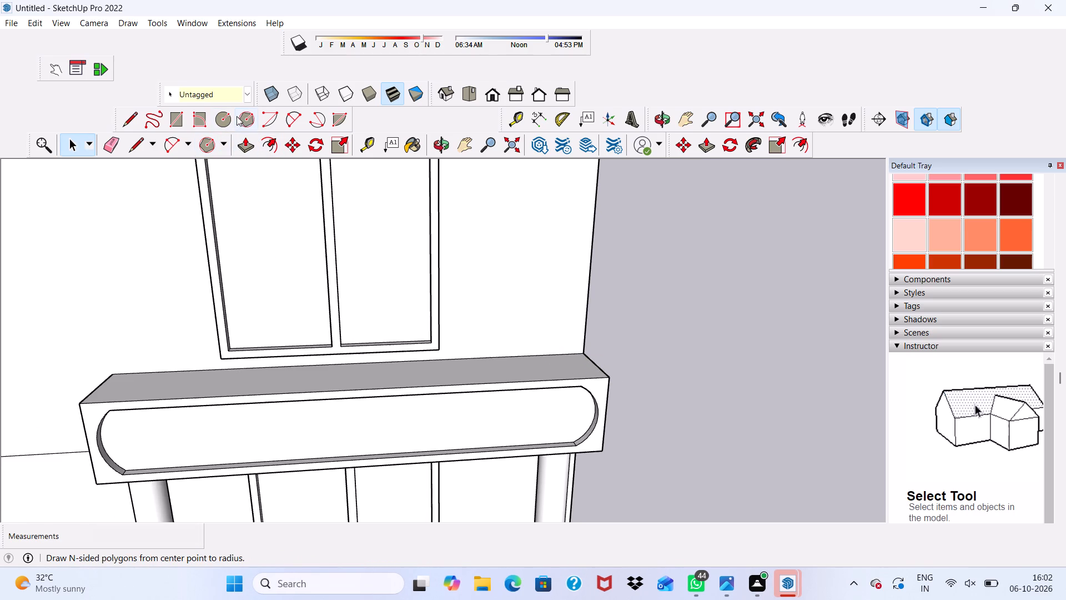
Draw a hexagon of about 9 11/16" inscribed radius on top of the fourth ledge, near its right end.
left_click(240, 121)
scroll(483, 368, "up", 4)
scroll(566, 353, "down", 1)
middle_click_drag(566, 353, 560, 396)
scroll(572, 389, "up", 3)
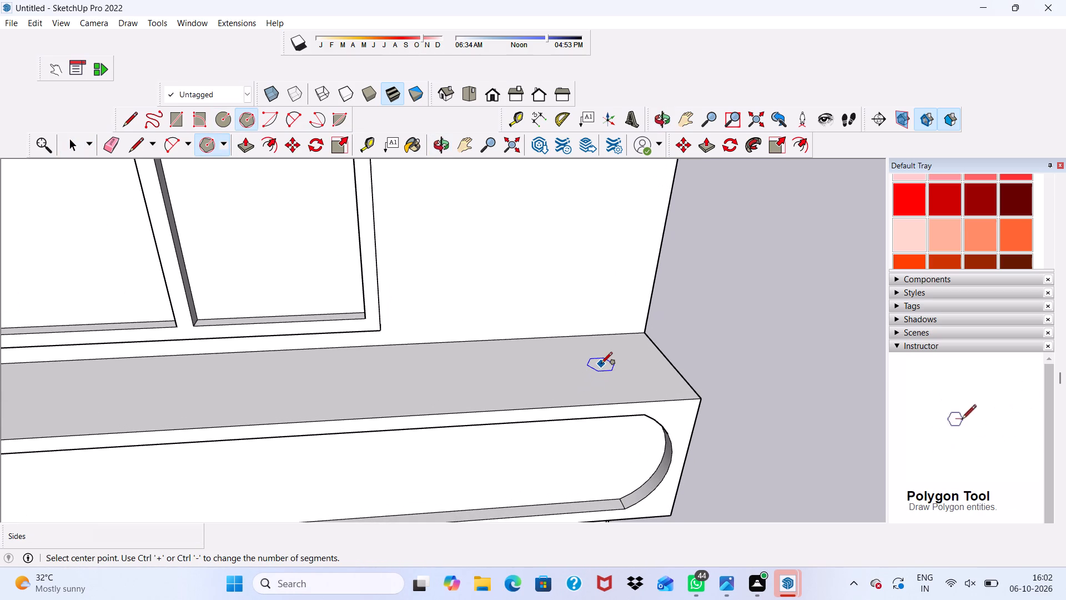
left_click(601, 364)
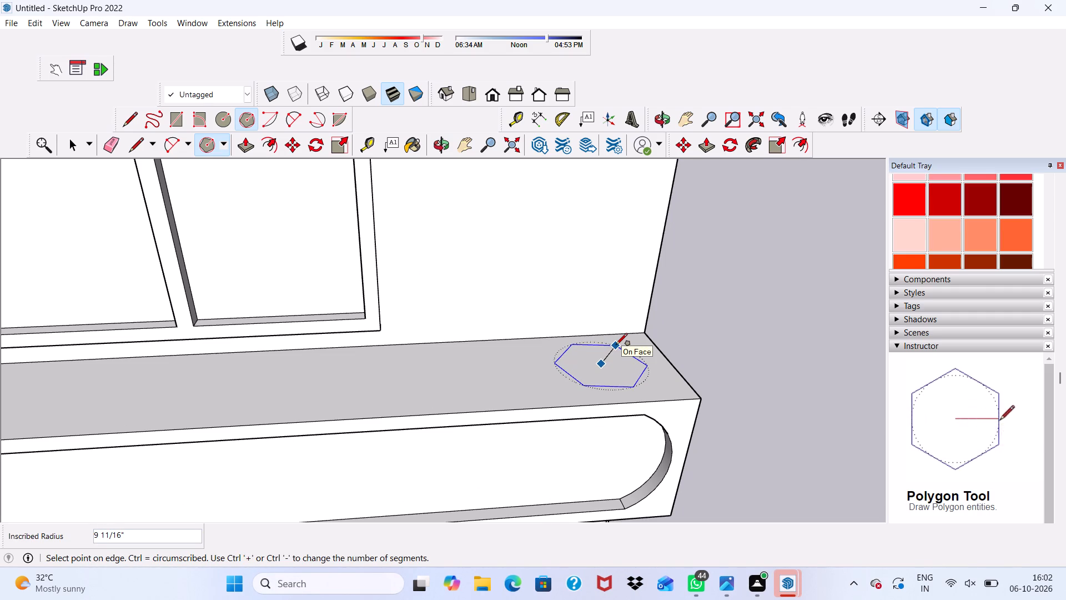
left_click(616, 346)
key("space")
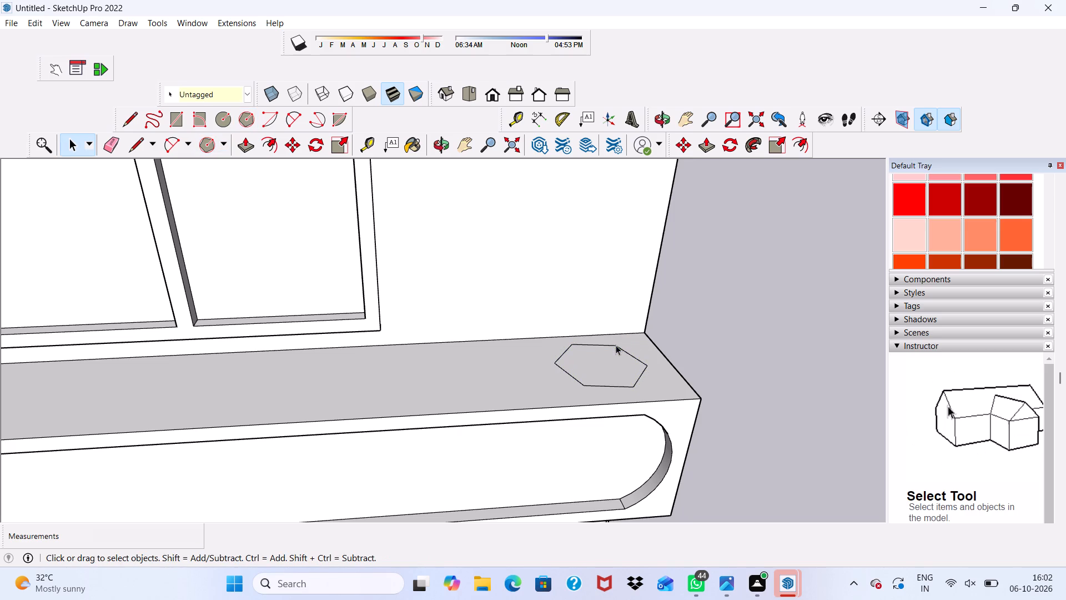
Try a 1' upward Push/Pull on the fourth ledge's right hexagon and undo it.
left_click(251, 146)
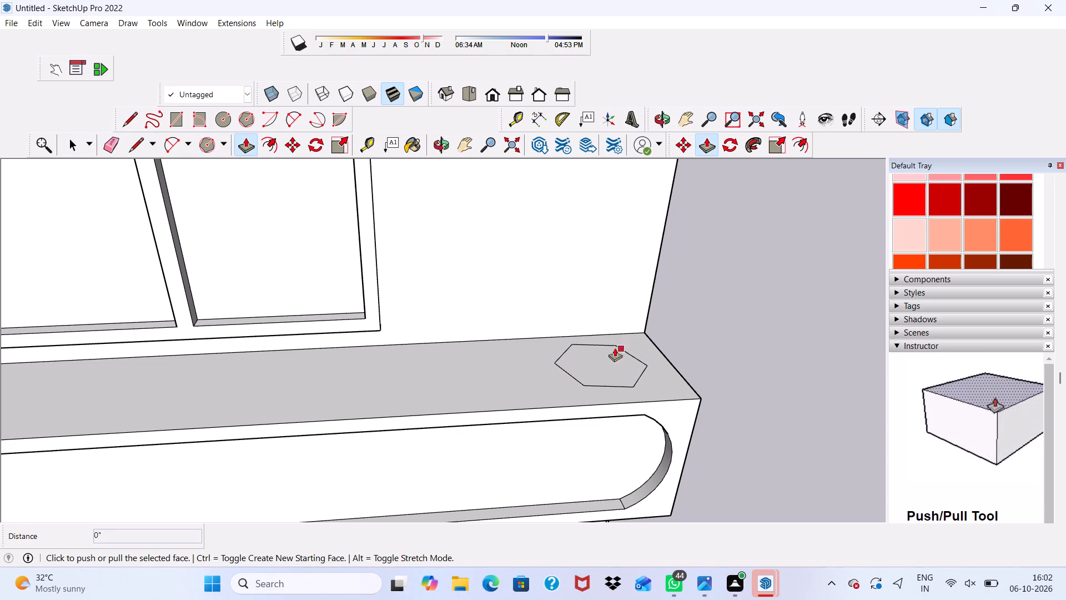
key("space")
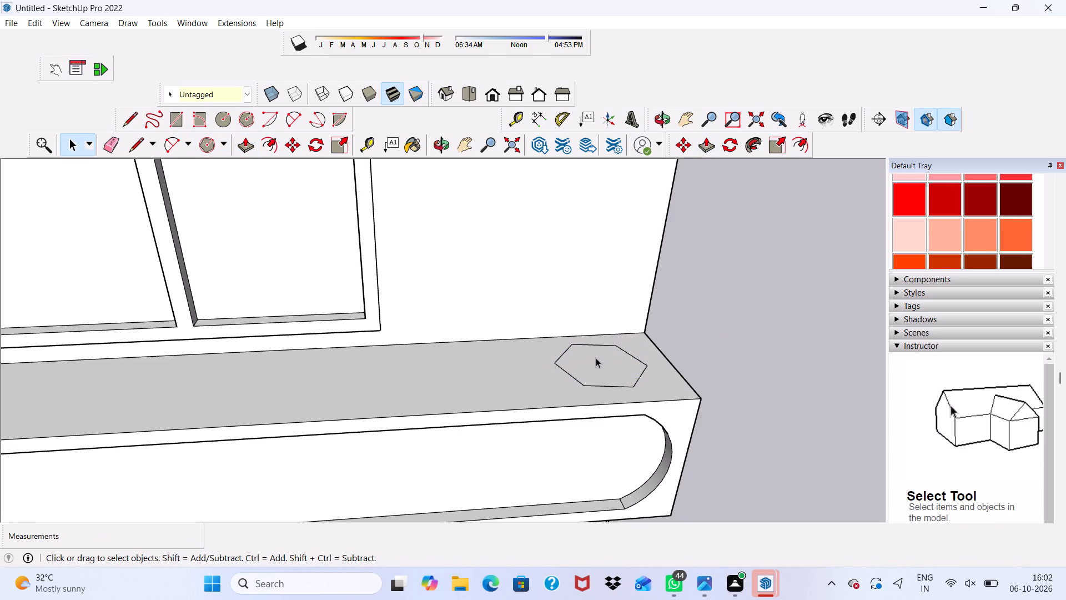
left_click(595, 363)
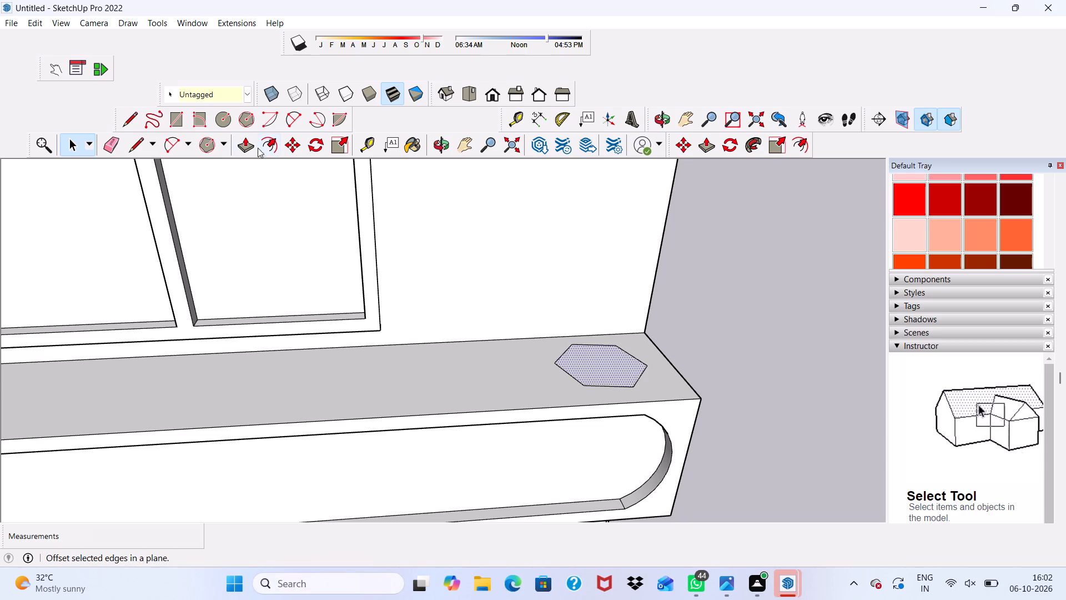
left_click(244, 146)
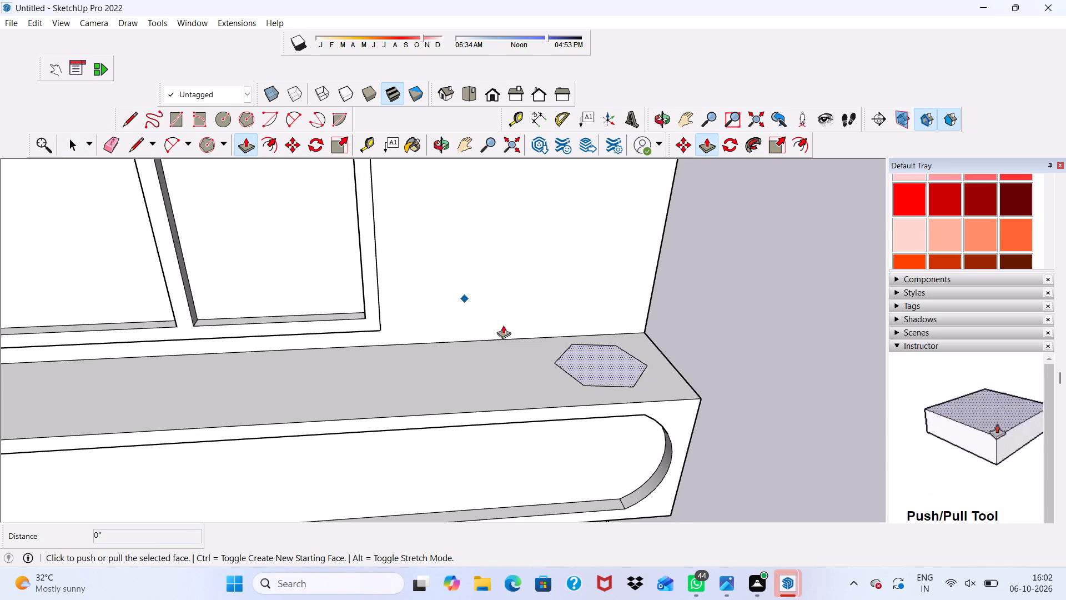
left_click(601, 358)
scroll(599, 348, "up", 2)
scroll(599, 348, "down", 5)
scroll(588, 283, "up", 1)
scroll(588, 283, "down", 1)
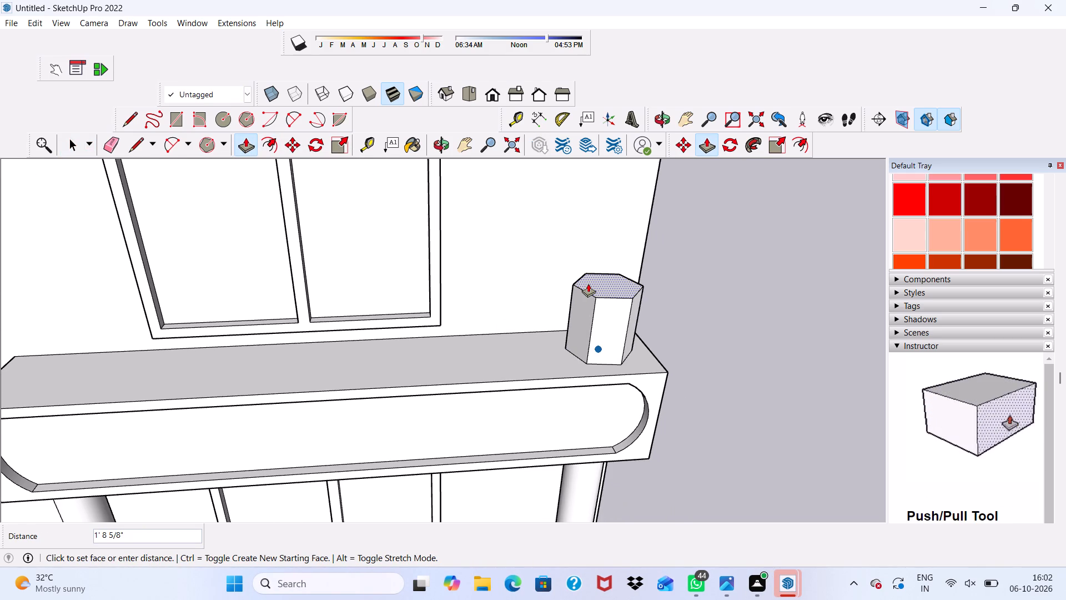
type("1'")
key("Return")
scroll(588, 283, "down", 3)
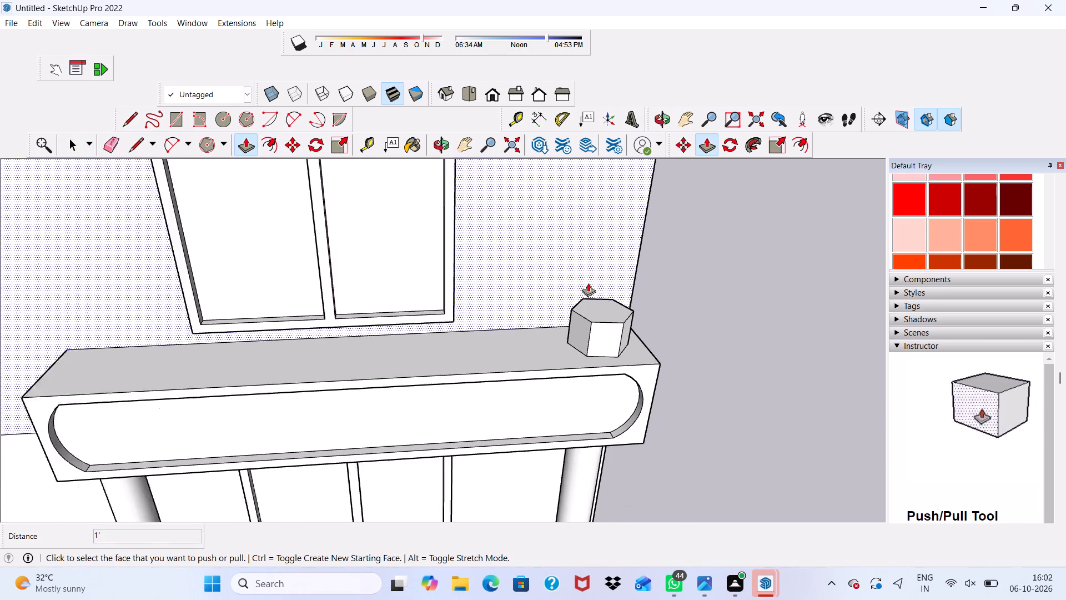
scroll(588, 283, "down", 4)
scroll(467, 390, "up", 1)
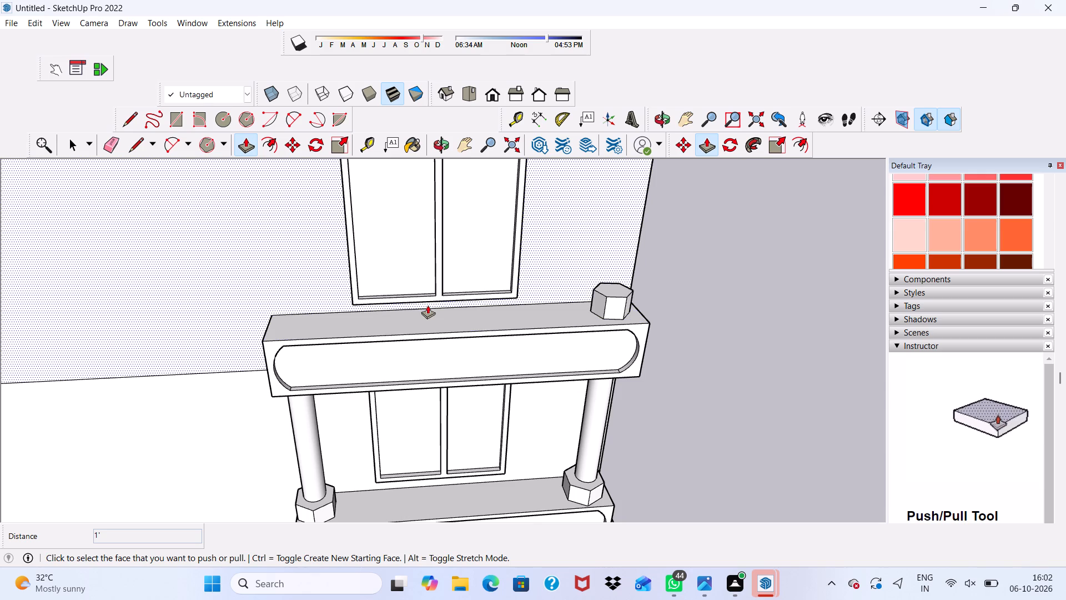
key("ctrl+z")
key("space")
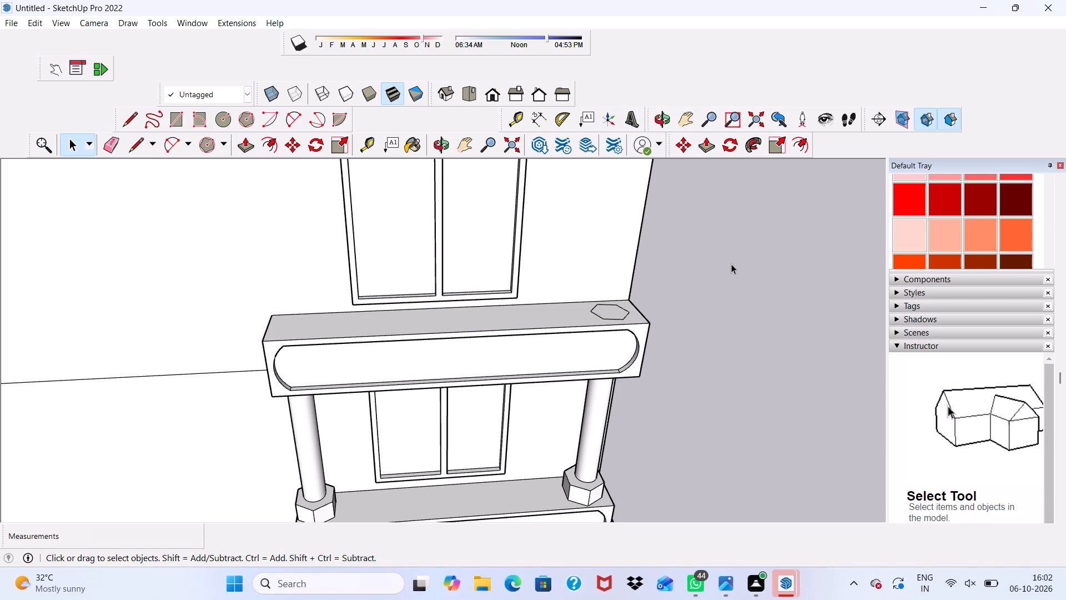
Copy the hexagon about 13' 4 3/8" along the red axis to the left end of the fourth ledge.
scroll(620, 325, "up", 8)
left_click(606, 298)
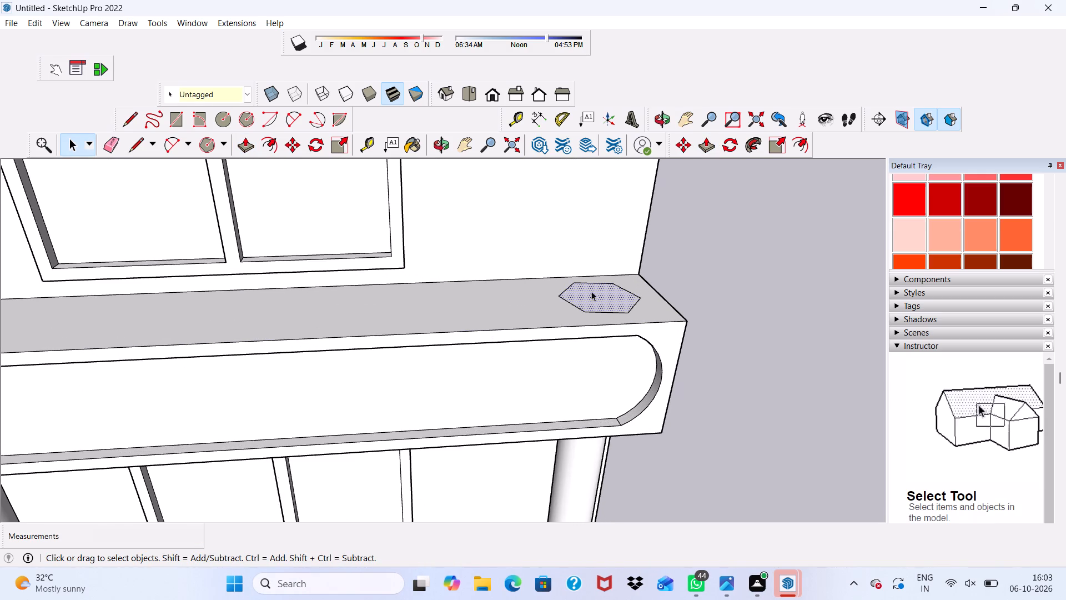
left_click(290, 146)
left_click(602, 307)
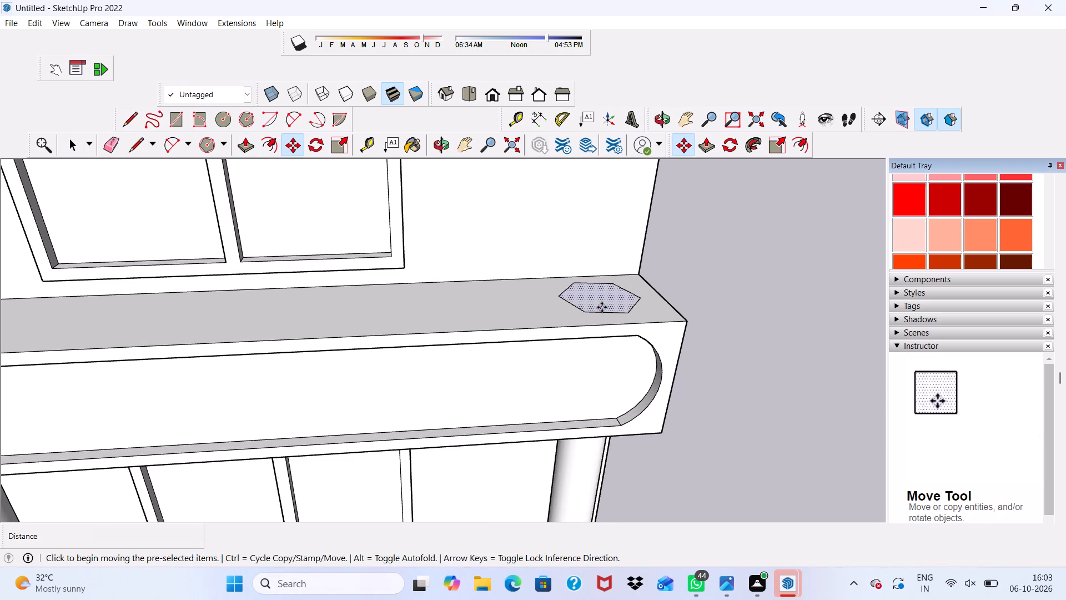
scroll(321, 291, "down", 9)
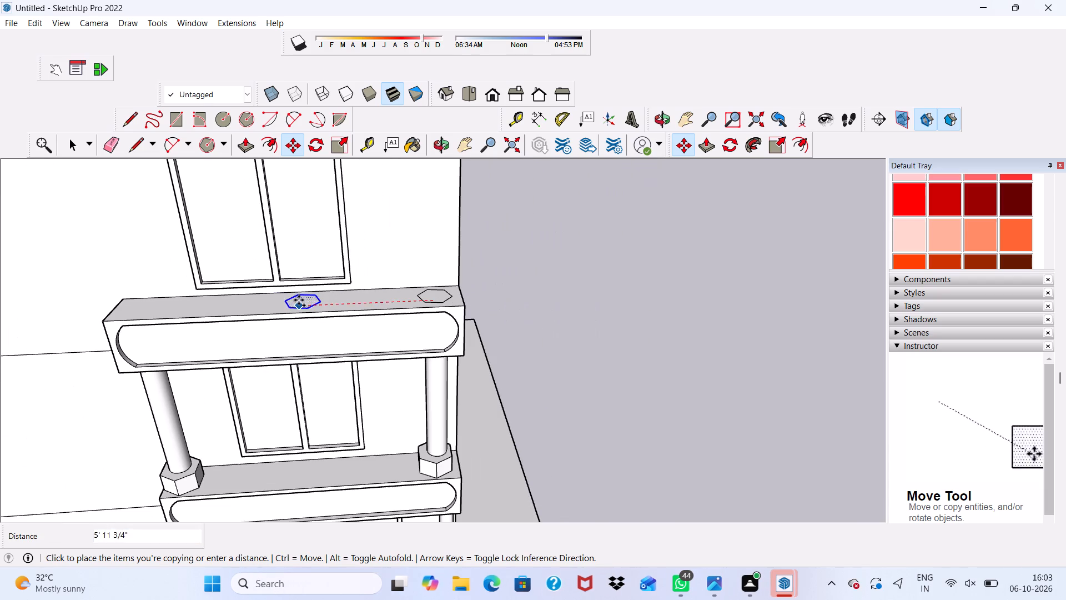
scroll(122, 312, "up", 4)
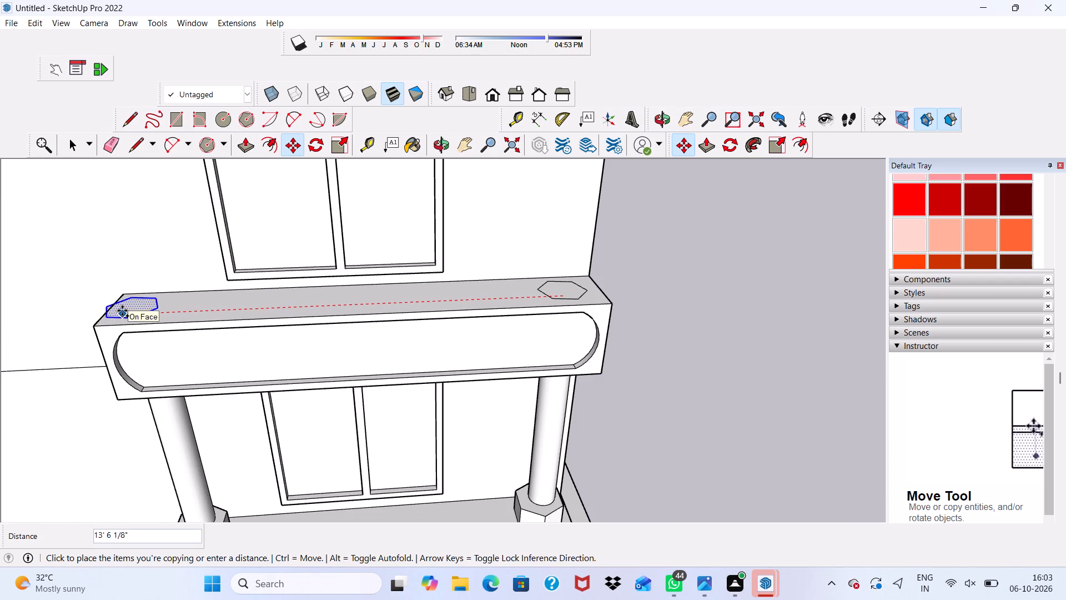
left_click(127, 309)
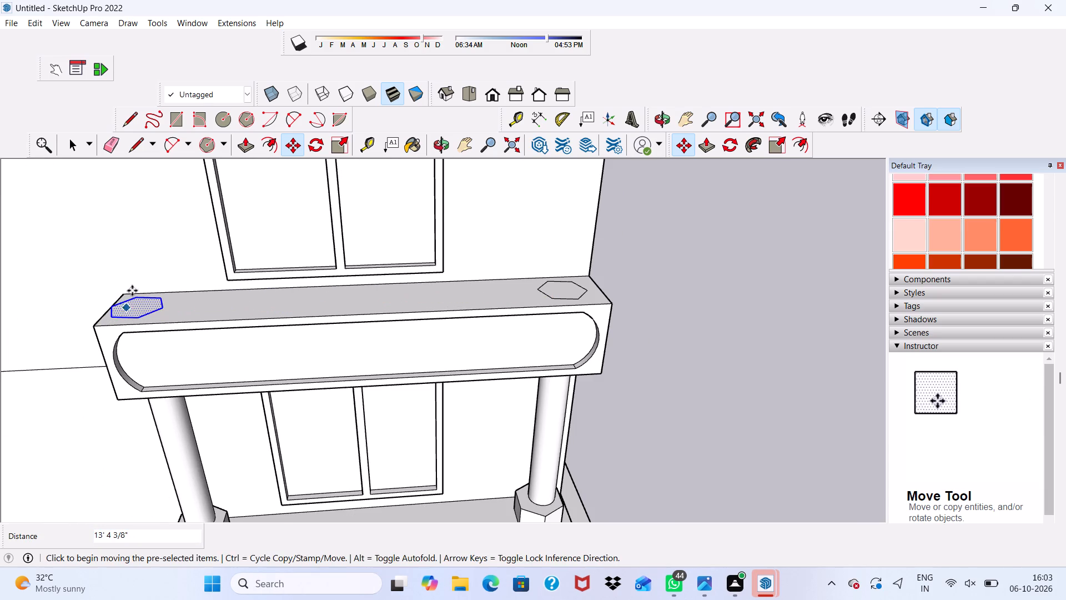
Push/Pull the left hexagon on the fourth ledge up 1' to form a column base.
left_click(253, 144)
scroll(204, 287, "up", 3)
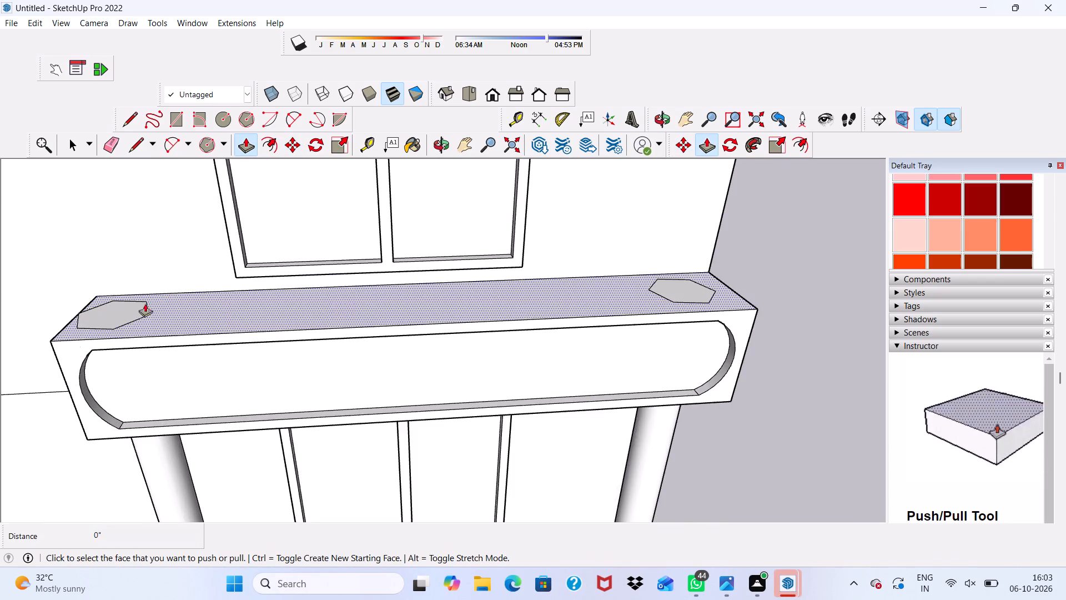
scroll(77, 333, "up", 1)
left_click(107, 314)
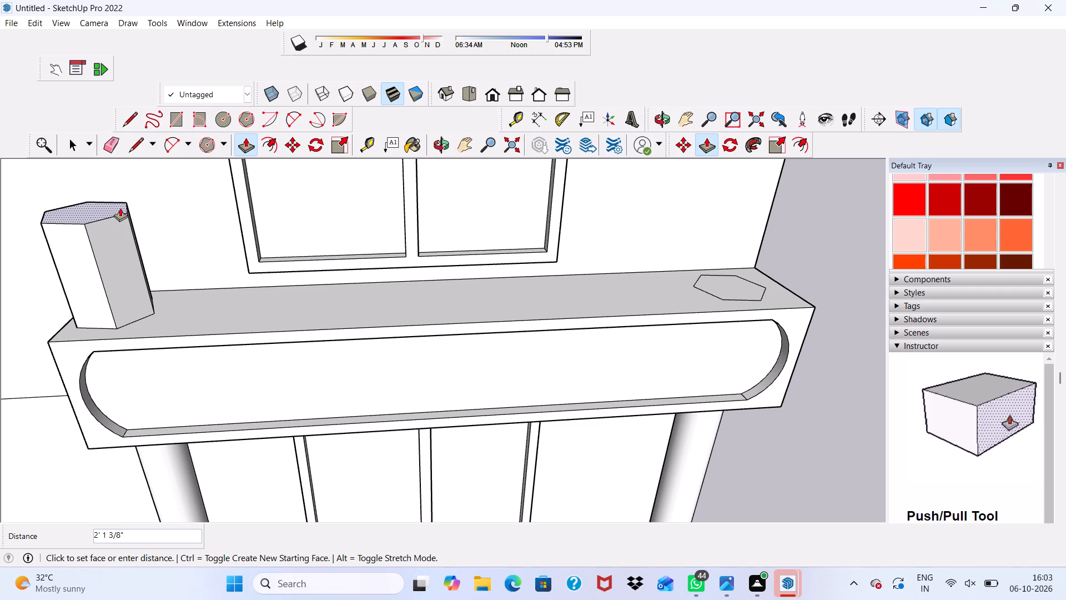
type("1'")
key("Return")
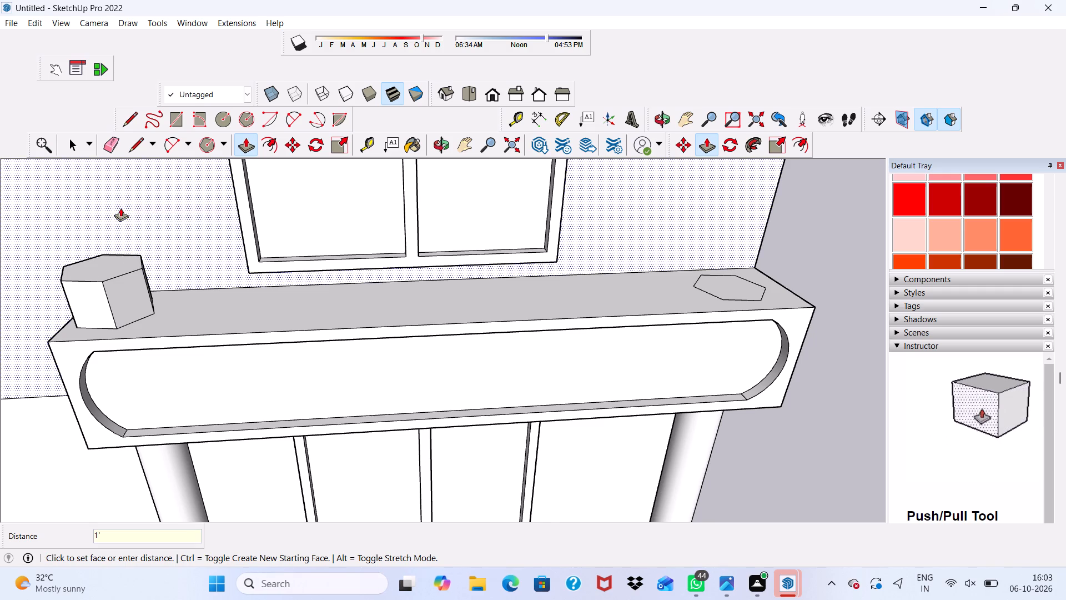
Push/Pull the right hexagon on the fourth ledge up 1' to form a column base.
scroll(544, 286, "up", 3)
scroll(721, 279, "up", 2)
left_click(759, 282)
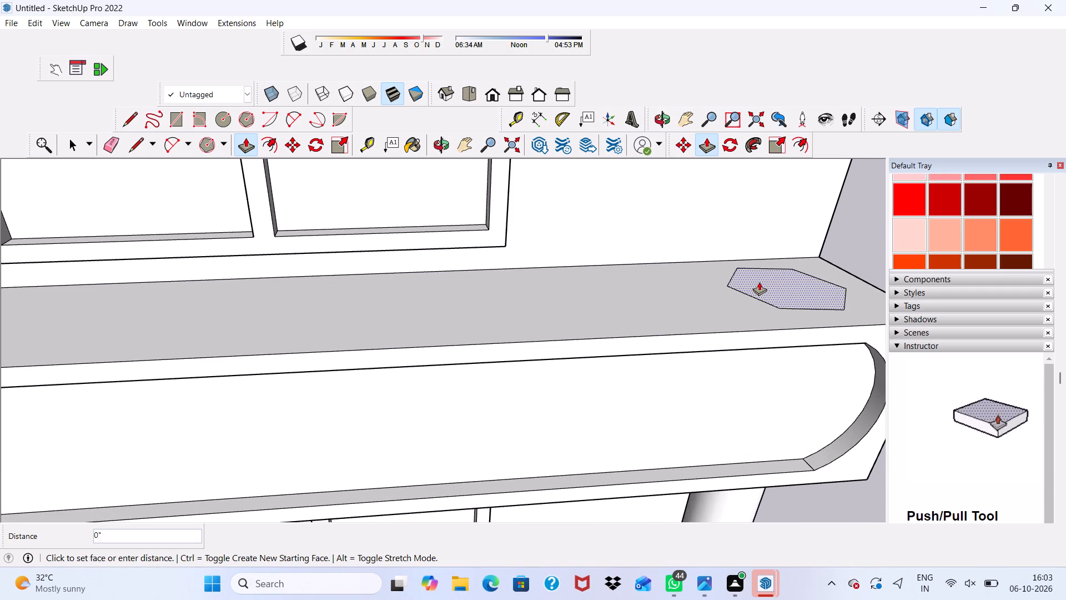
type("1'")
key("Return")
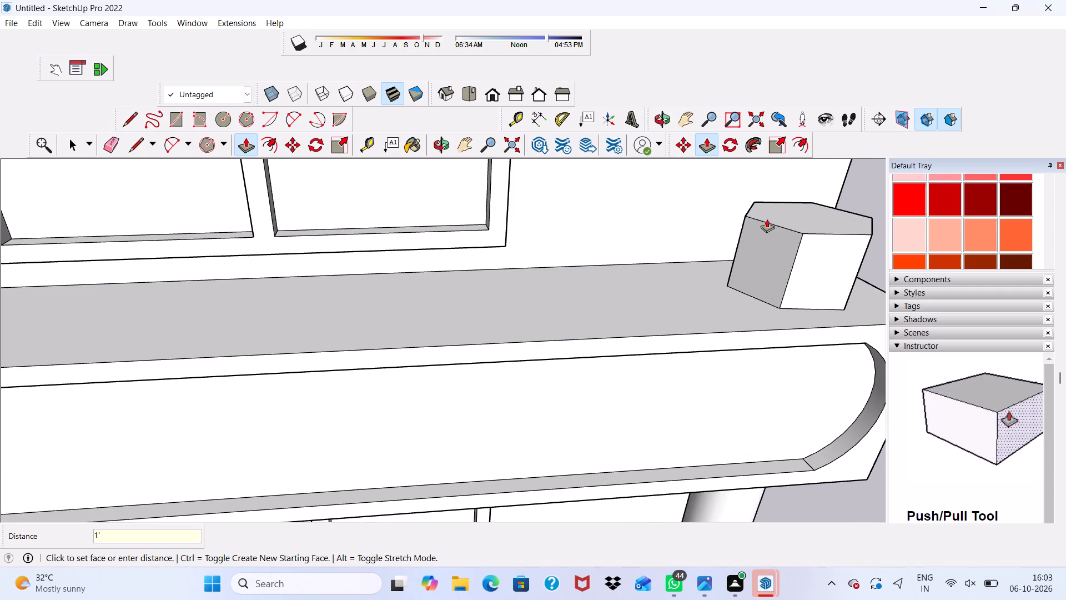
scroll(767, 218, "down", 5)
scroll(760, 229, "up", 1)
scroll(748, 239, "down", 1)
key("space")
Draw a circle of about 4 7/8" radius centred on top of the fourth ledge's left hexagonal base.
scroll(718, 266, "down", 6)
scroll(586, 273, "up", 1)
scroll(584, 277, "down", 9)
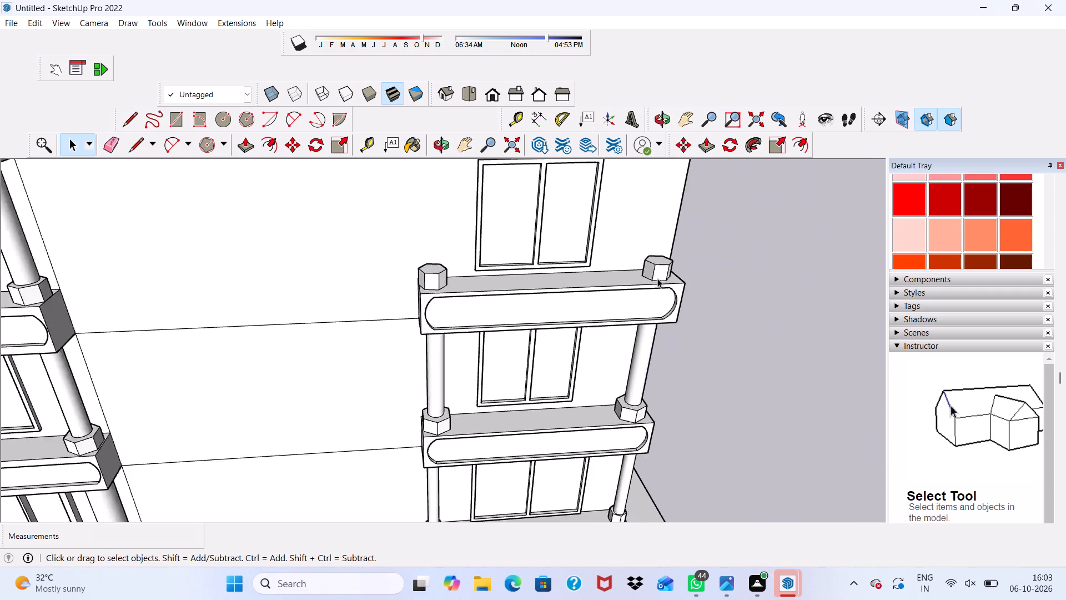
scroll(657, 278, "down", 3)
scroll(649, 232, "up", 6)
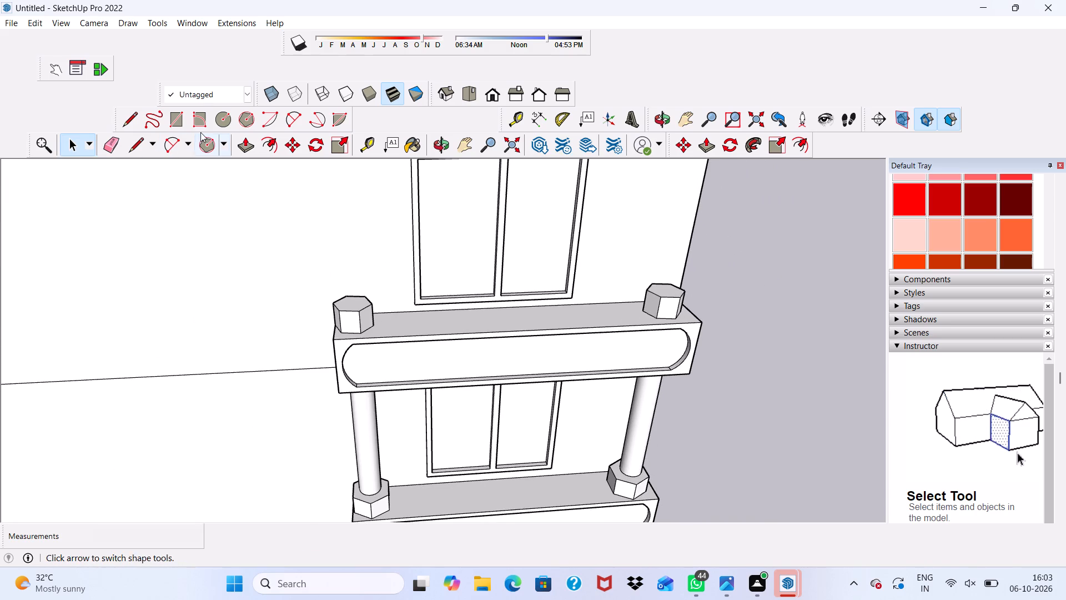
left_click(217, 121)
scroll(349, 251, "up", 5)
scroll(370, 334, "up", 5)
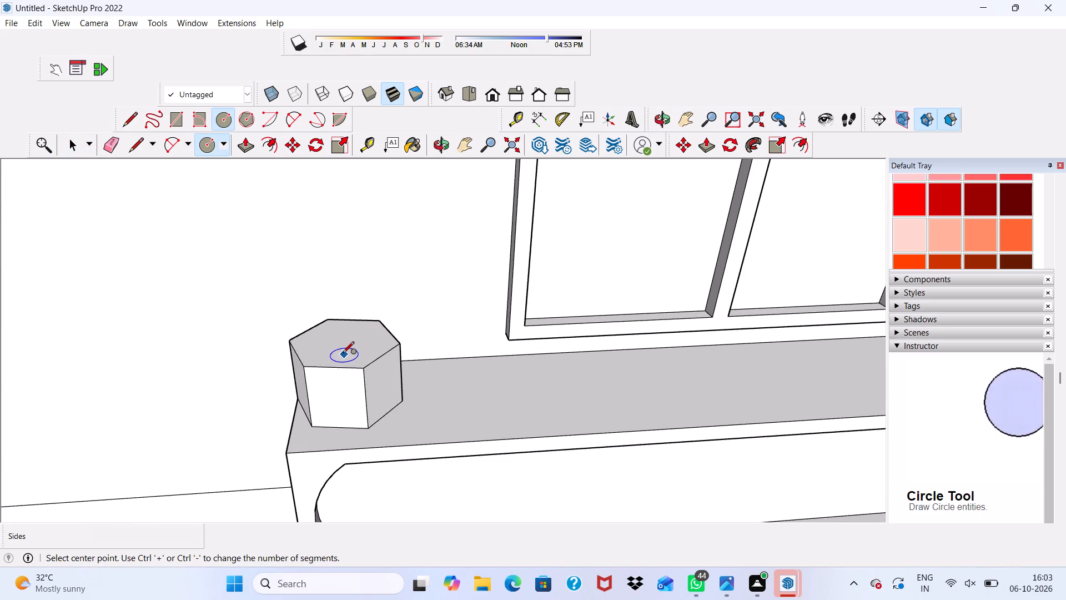
scroll(343, 339, "up", 1)
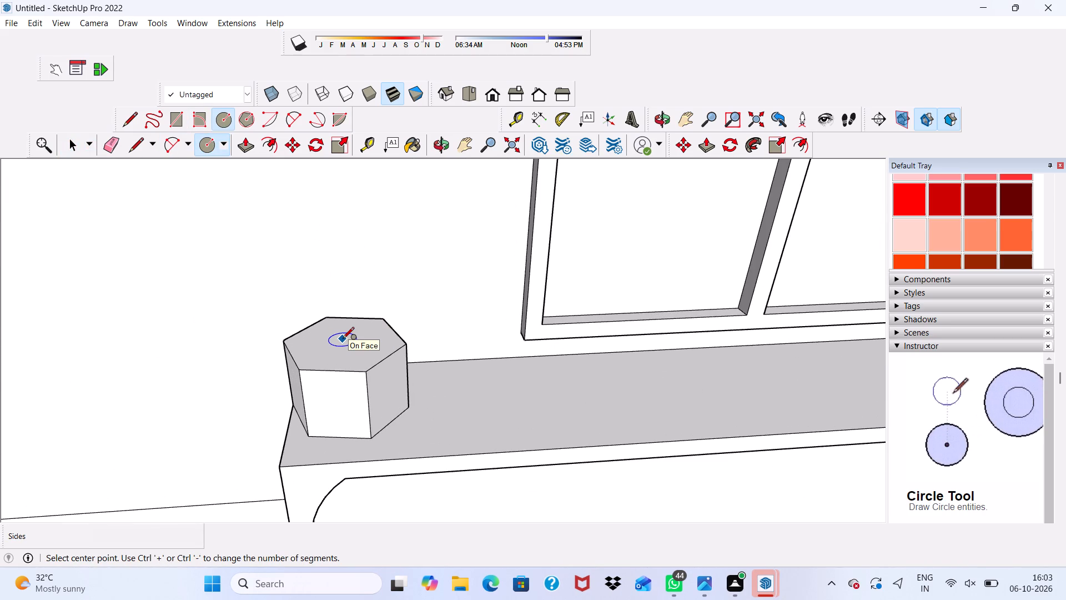
scroll(343, 339, "up", 4)
middle_click_drag(343, 339, 334, 390)
scroll(340, 367, "up", 4)
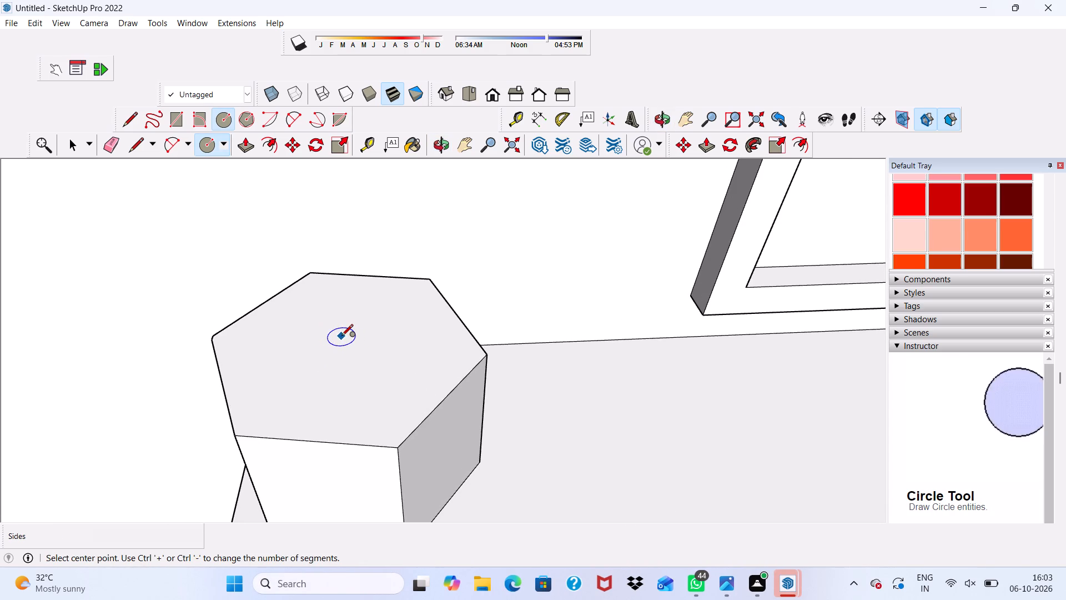
left_click(341, 337)
left_click(338, 296)
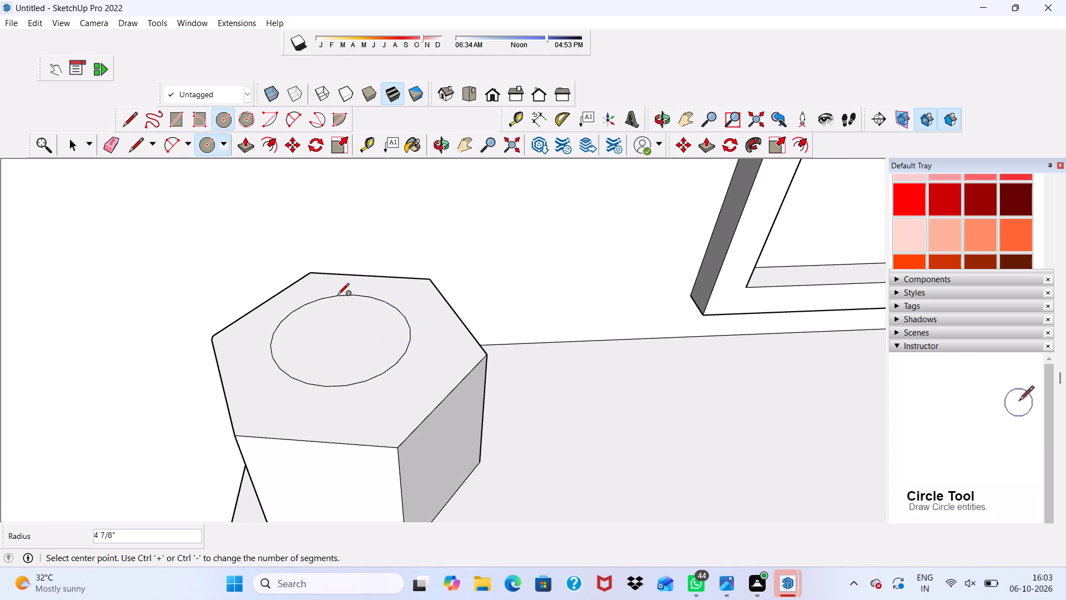
Draw a circle of about 5 1/2" radius centred on top of the fourth ledge's right hexagonal base.
scroll(157, 343, "down", 17)
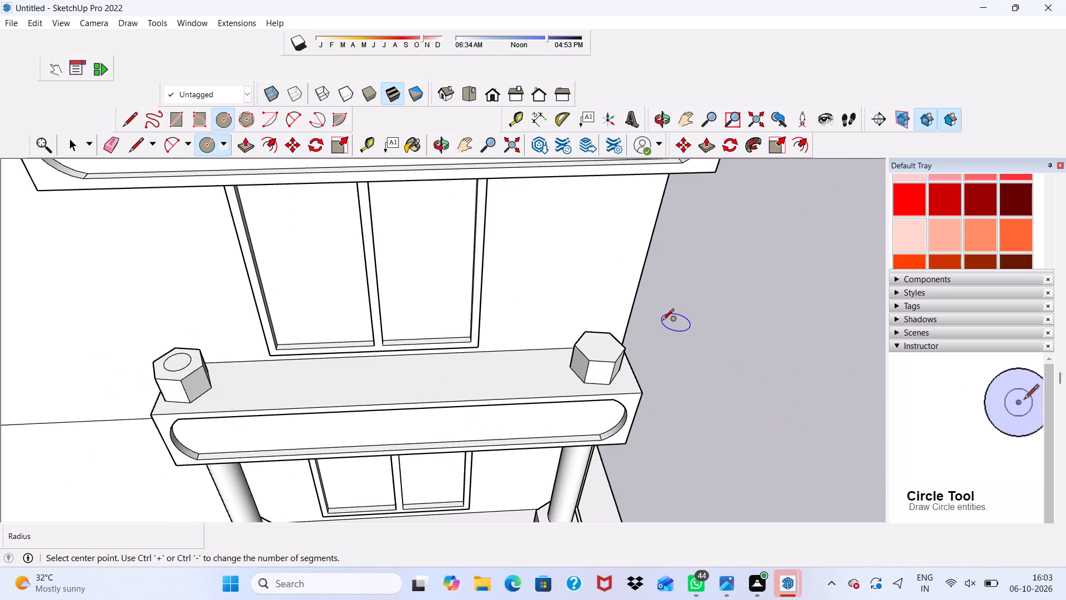
scroll(581, 347, "up", 12)
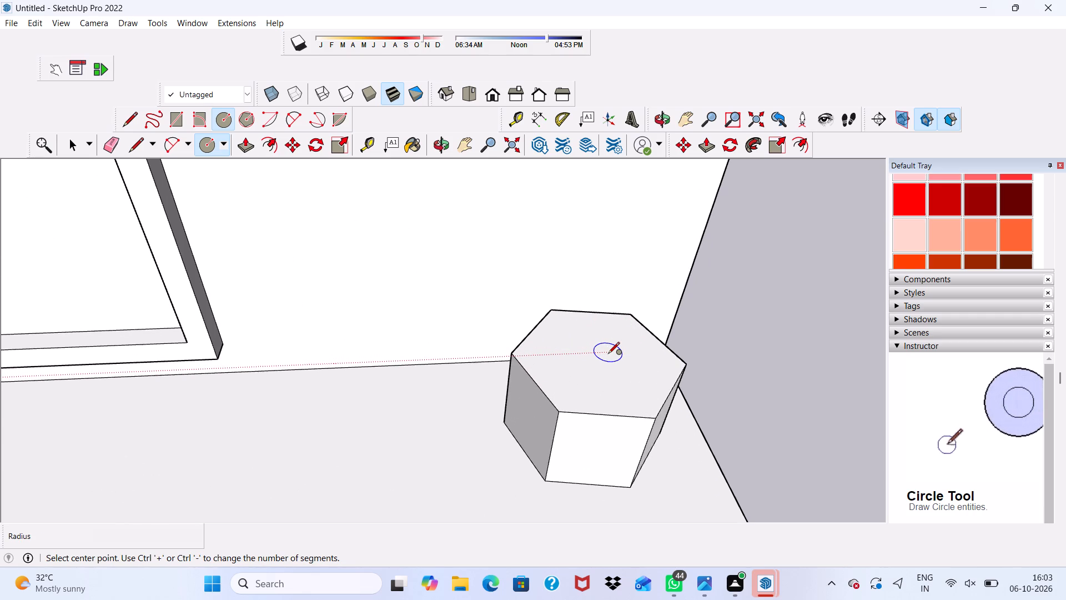
left_click(608, 354)
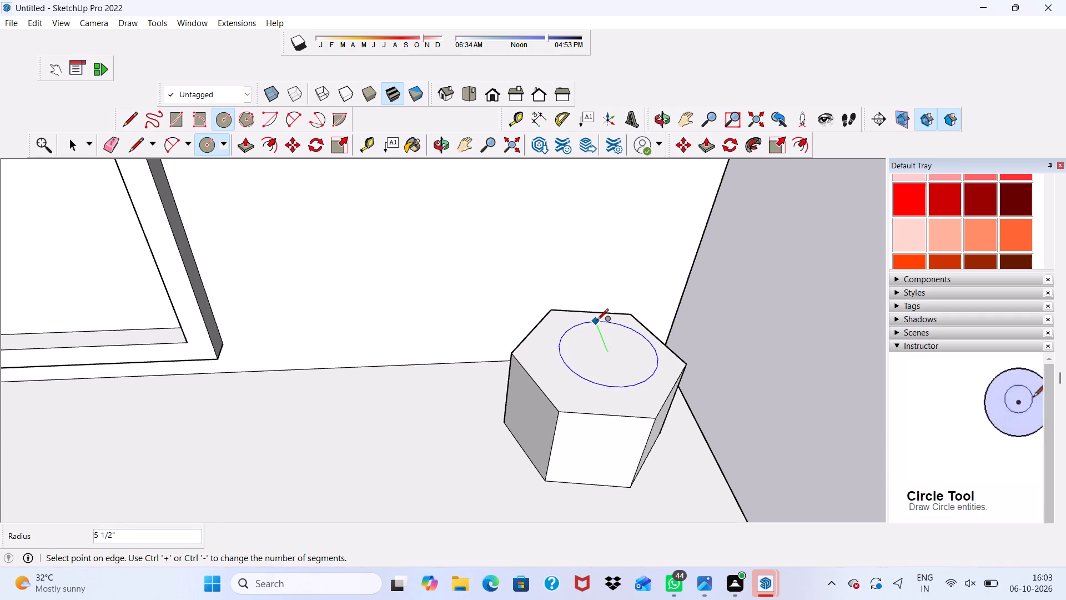
left_click(596, 321)
key("space")
Push/Pull the right base's circle up about 6' 8 3/4" to the underside of the fifth ledge, forming a round column.
left_click(602, 359)
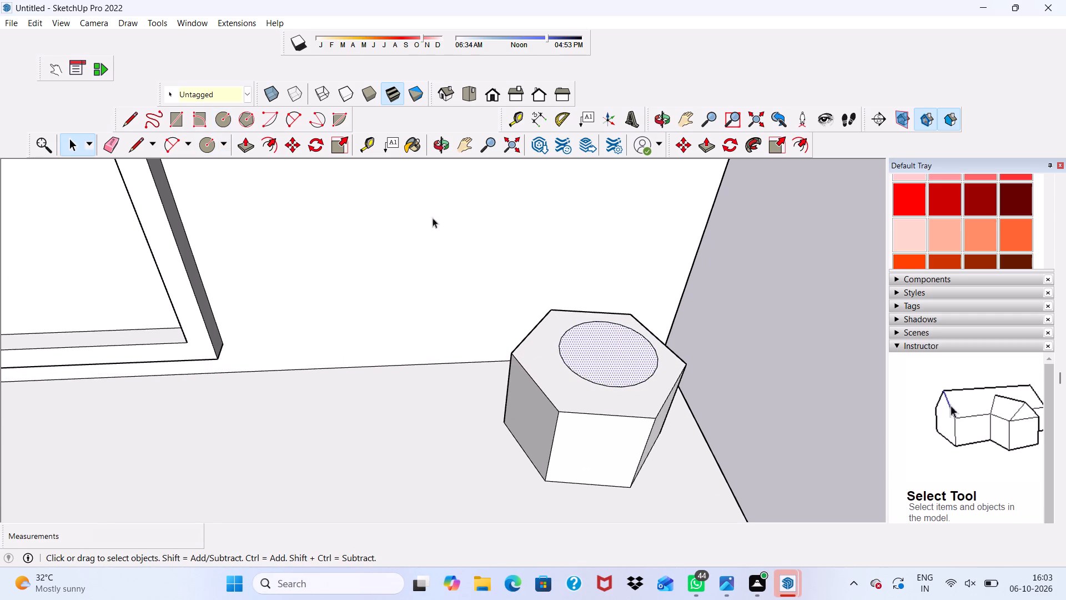
left_click(247, 137)
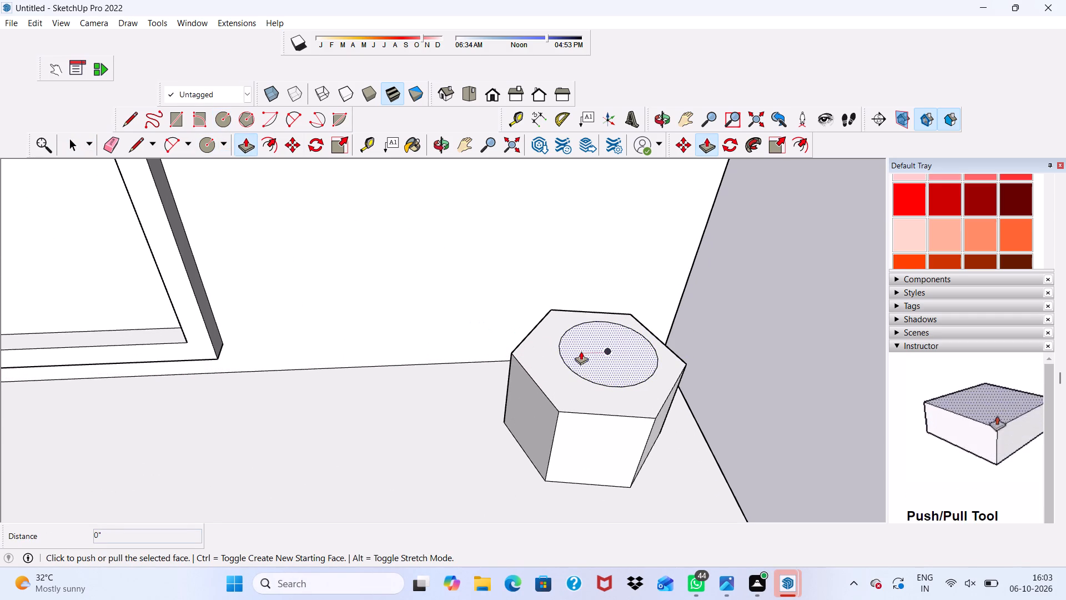
left_click(604, 349)
scroll(596, 301, "down", 14)
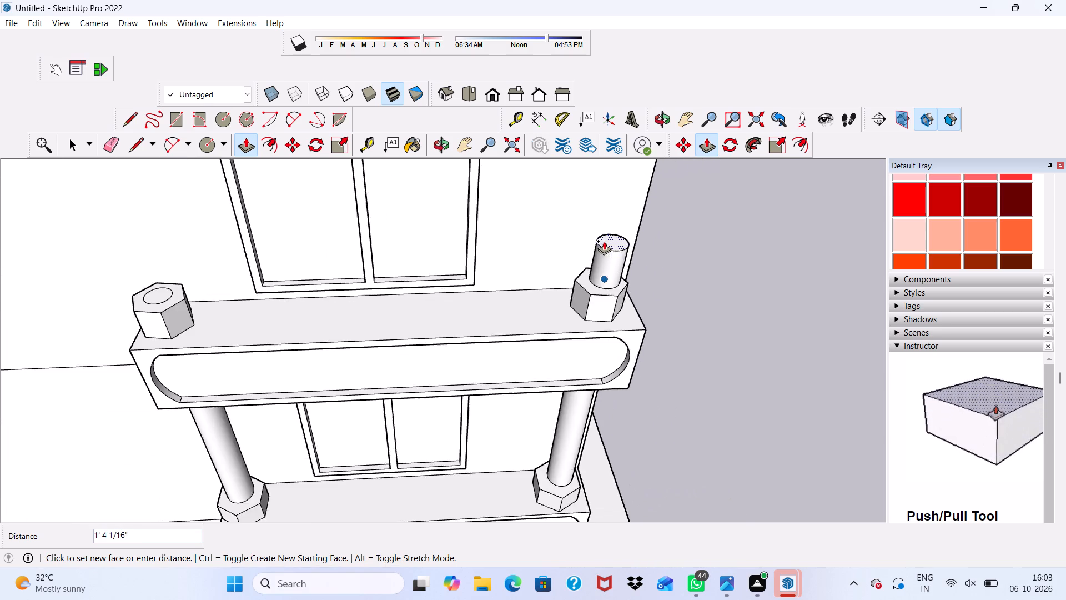
scroll(604, 241, "down", 4)
scroll(604, 239, "up", 1)
scroll(604, 239, "down", 11)
scroll(603, 230, "up", 1)
middle_click_drag(594, 216, 592, 167)
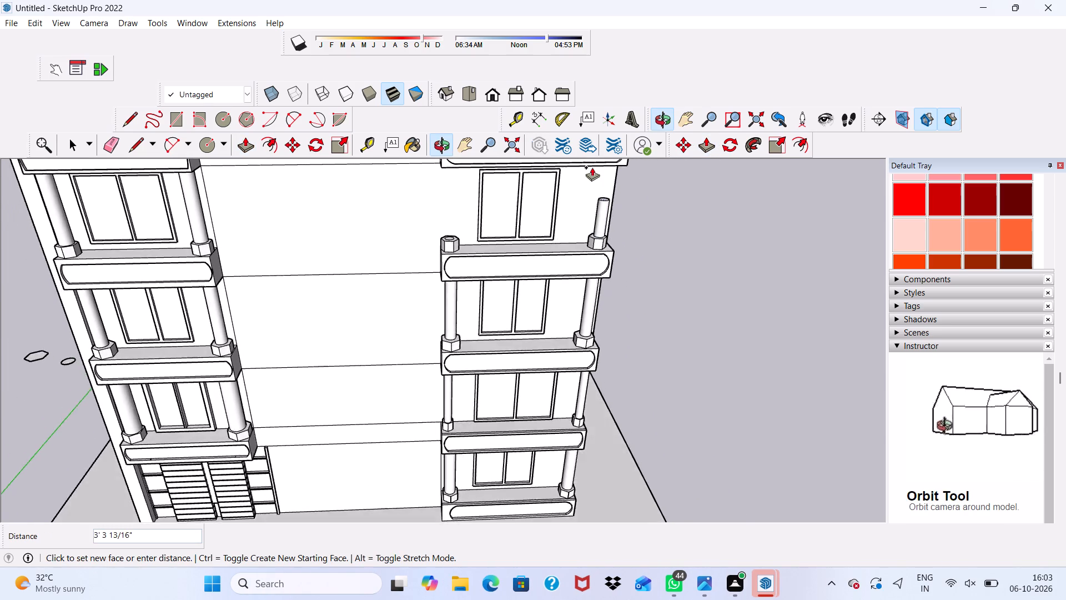
scroll(592, 167, "up", 1)
scroll(586, 172, "down", 5)
scroll(600, 187, "up", 5)
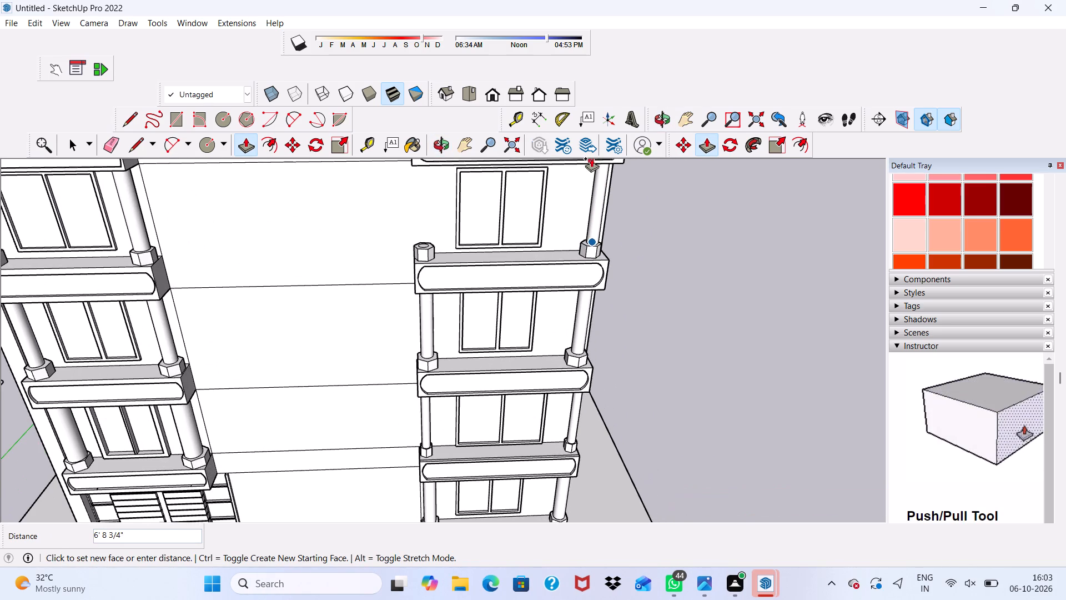
scroll(591, 157, "up", 3)
left_click(585, 162)
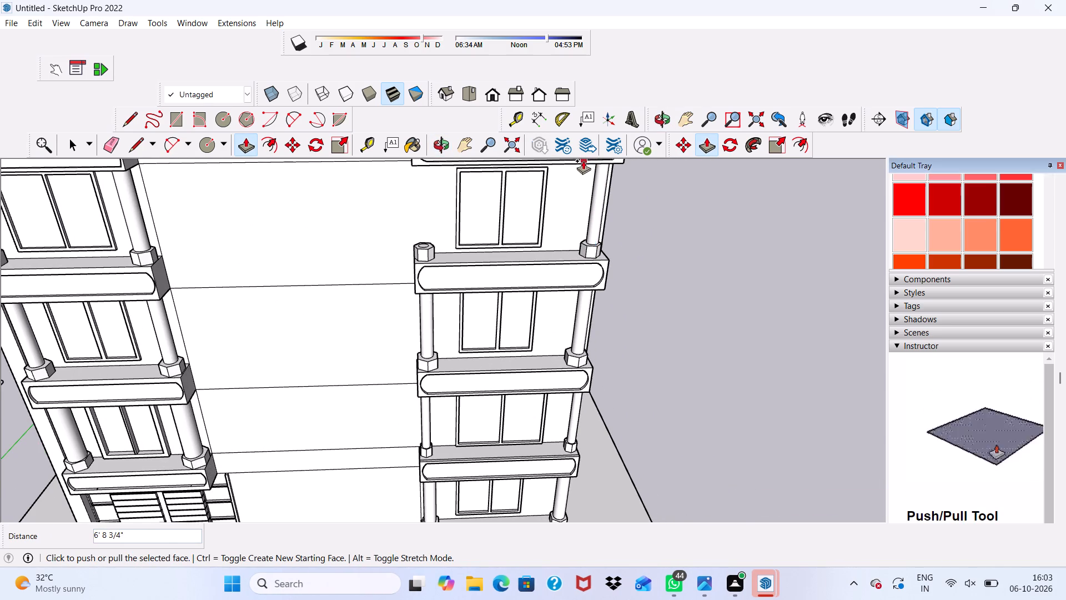
Push/Pull the left base's circle up about 6' 8 3/4" to the underside of the fifth ledge, forming the matching column.
scroll(579, 195, "down", 4)
scroll(416, 252, "up", 12)
scroll(519, 236, "up", 5)
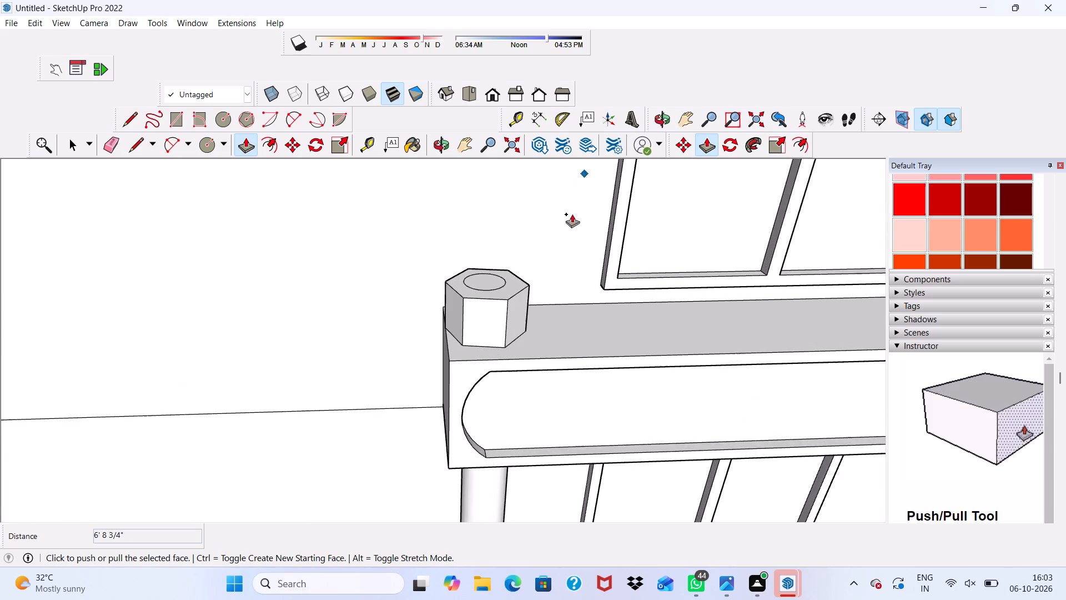
middle_click_drag(572, 224, 557, 306)
scroll(512, 315, "up", 3)
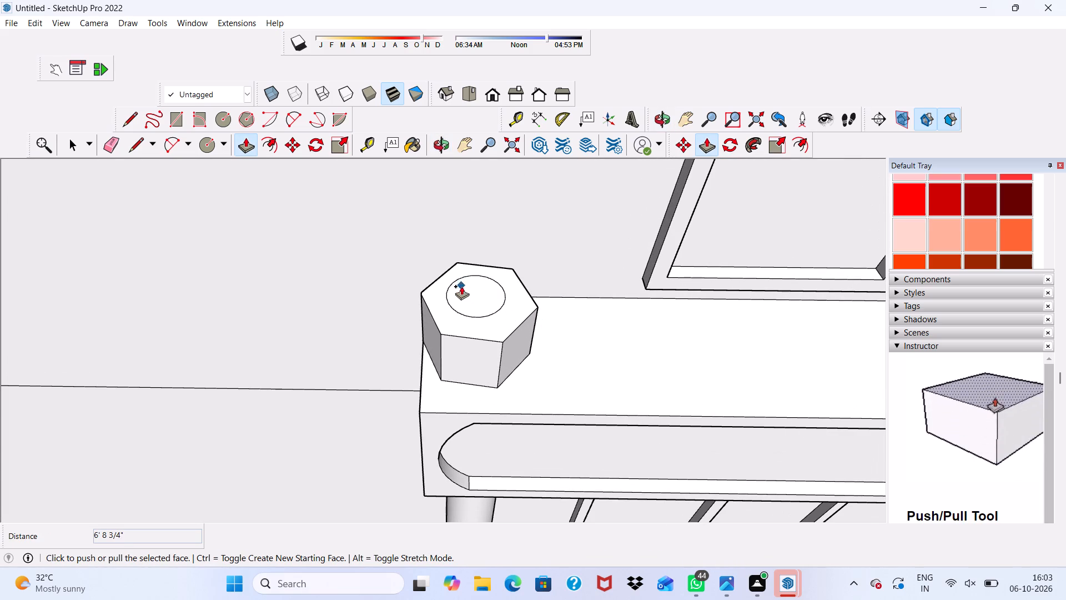
key("space")
scroll(460, 284, "down", 19)
scroll(499, 299, "up", 8)
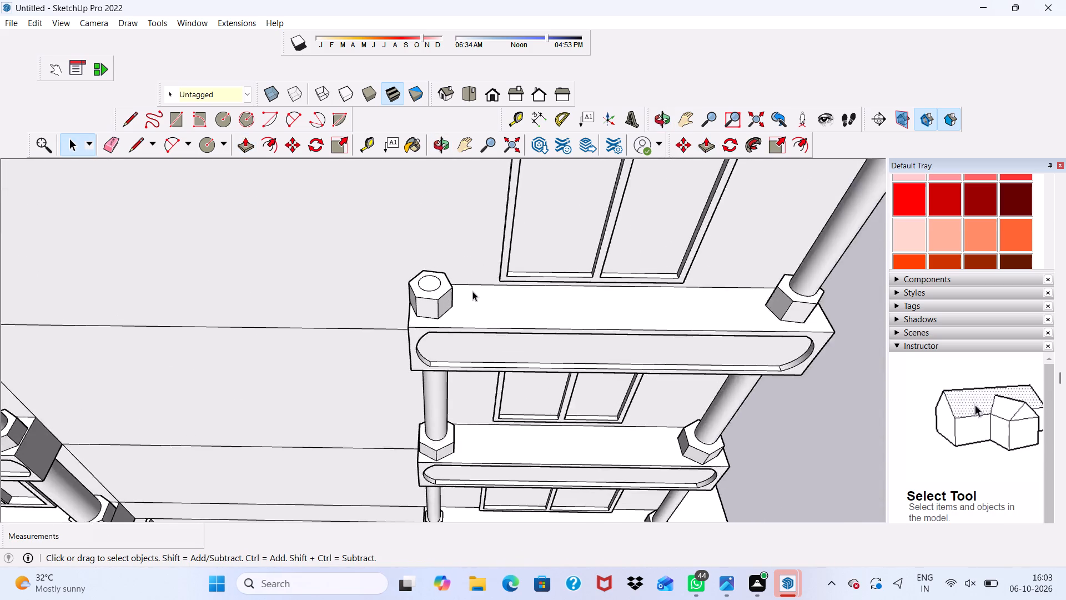
scroll(472, 291, "up", 3)
left_click(400, 280)
scroll(400, 280, "down", 2)
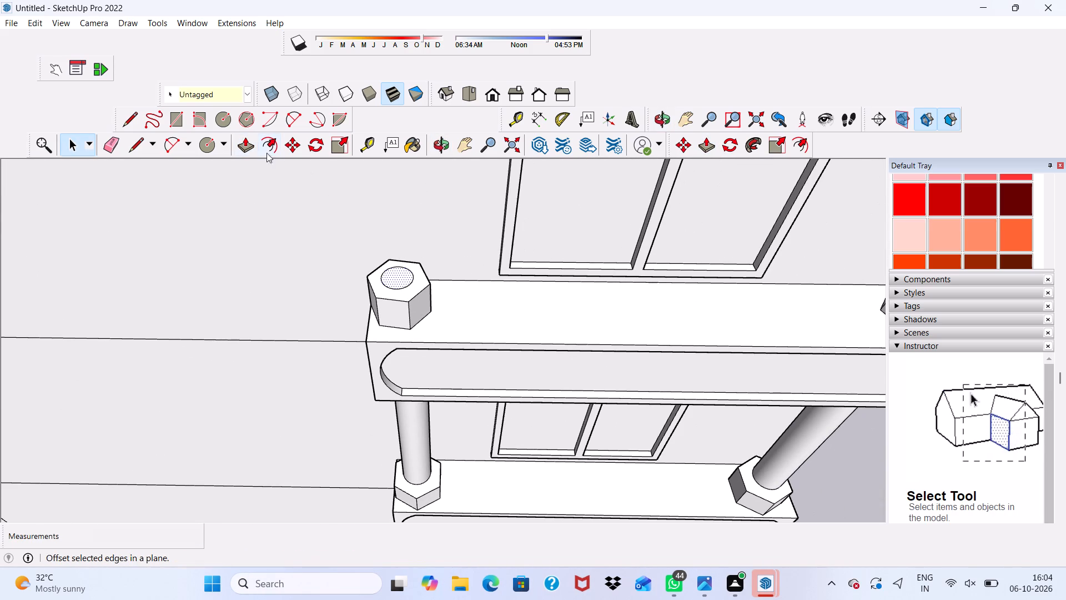
left_click(243, 143)
scroll(370, 269, "up", 3)
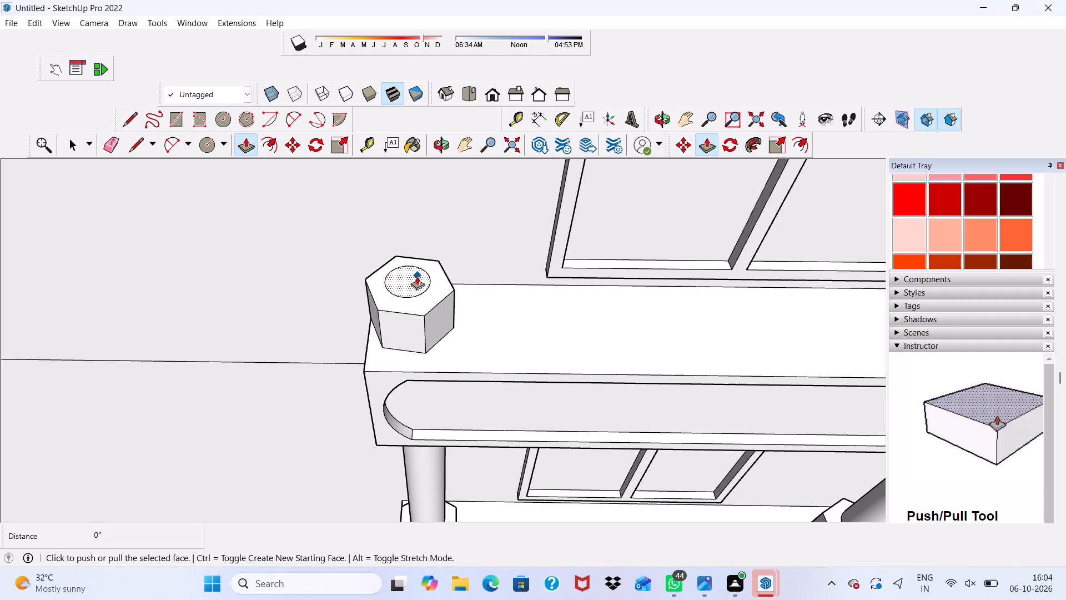
left_click(416, 276)
scroll(421, 257, "down", 5)
scroll(456, 215, "up", 1)
scroll(456, 215, "down", 11)
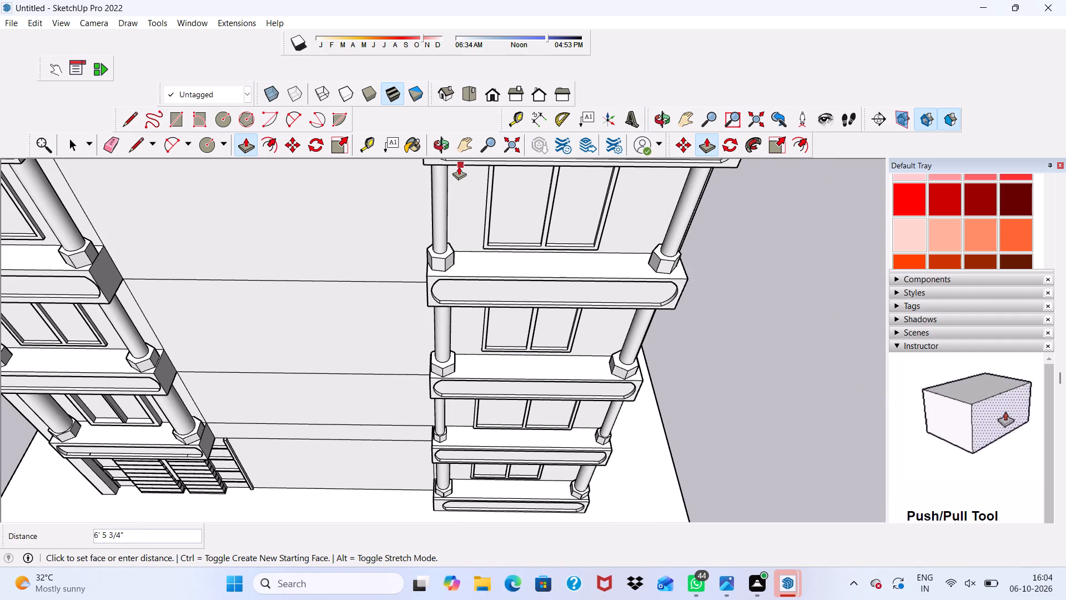
left_click(449, 162)
scroll(449, 162, "down", 5)
scroll(471, 242, "down", 5)
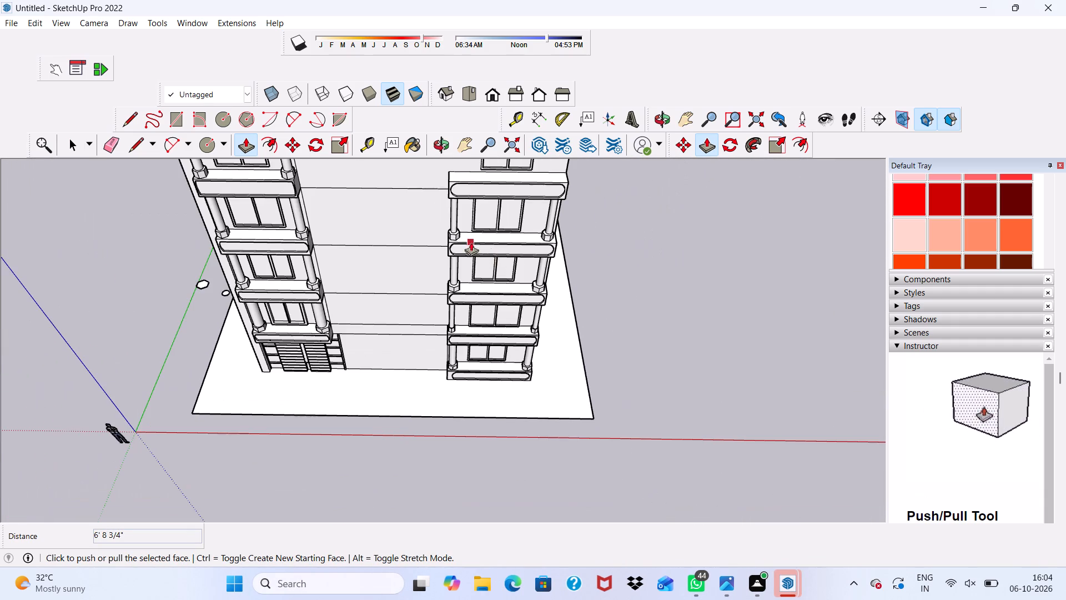
key("space")
Draw a hexagon of about 10 5/16" inscribed radius on top of the right-hand bay's fifth ledge, near its left end.
scroll(503, 233, "down", 11)
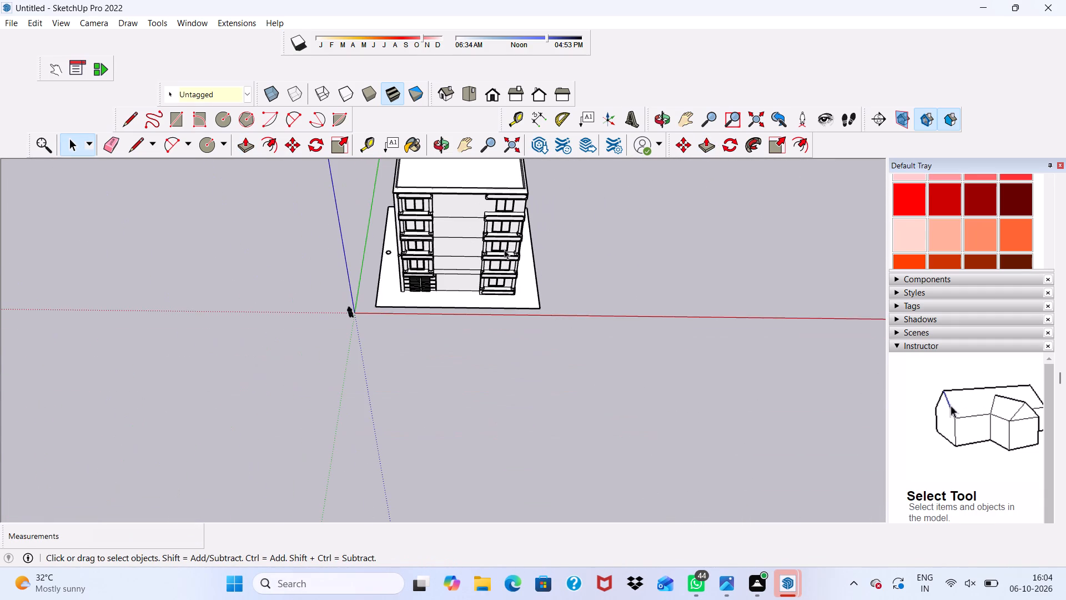
middle_click_drag(508, 237, 481, 112)
scroll(508, 237, "down", 1)
scroll(491, 216, "up", 17)
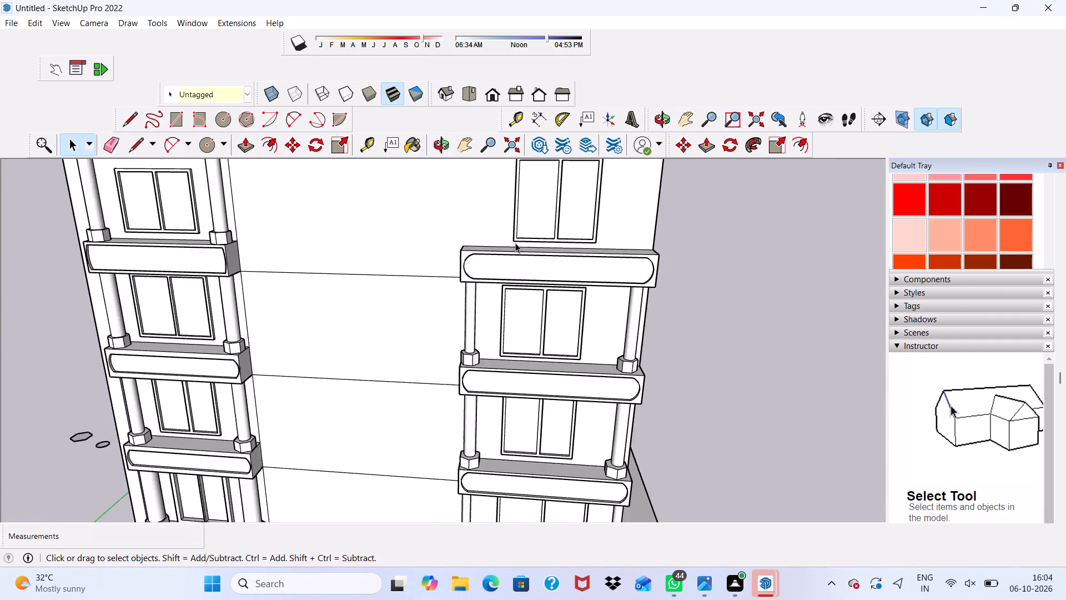
scroll(515, 243, "up", 7)
middle_click_drag(519, 230, 558, 304)
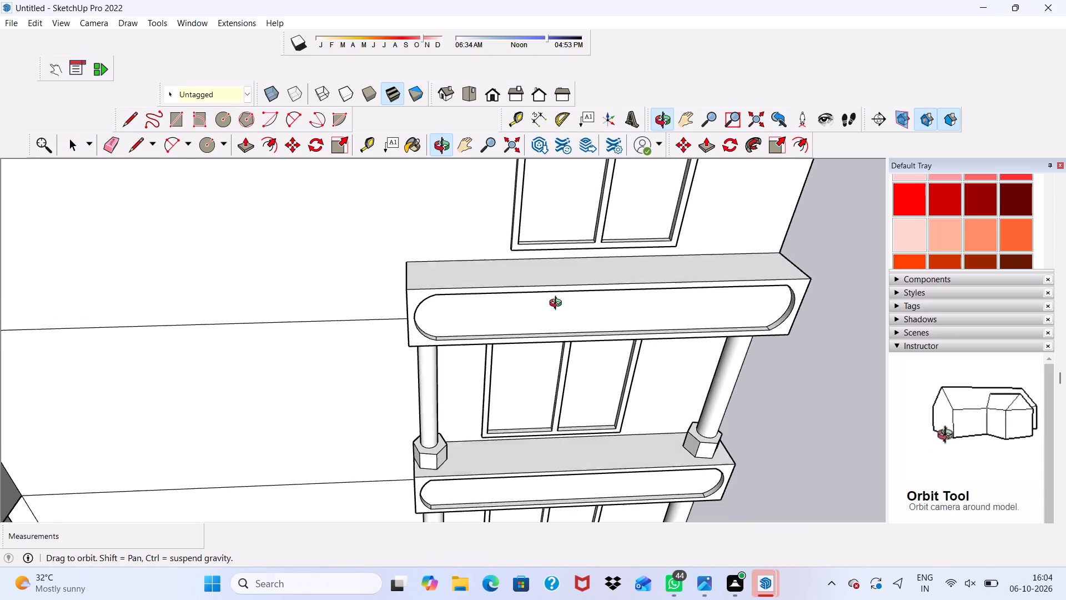
middle_click_drag(558, 304, 556, 305)
scroll(439, 237, "down", 9)
scroll(446, 154, "up", 1)
scroll(278, 147, "up", 1)
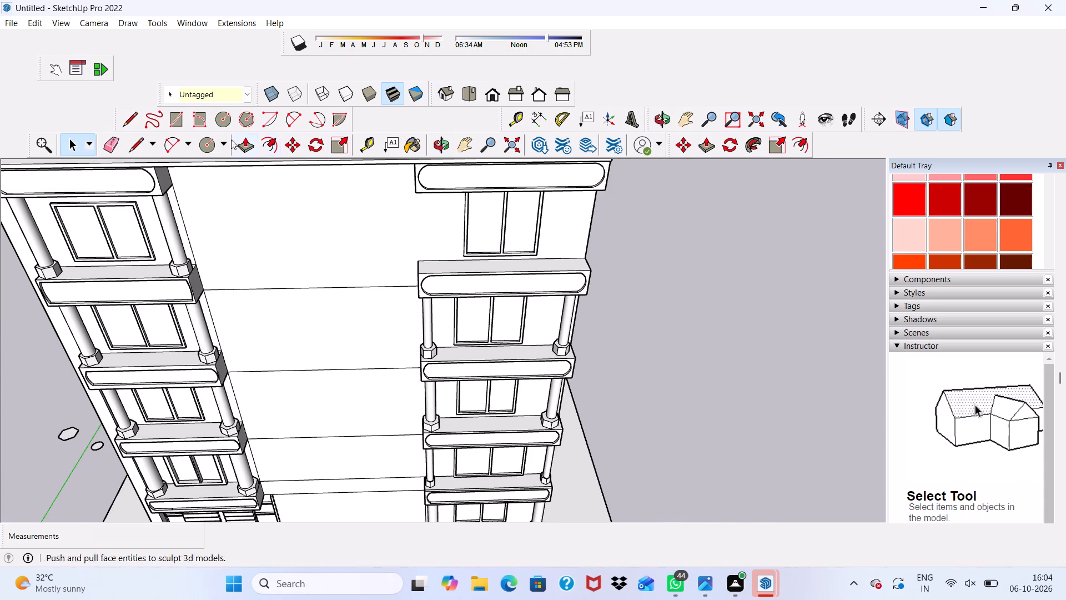
left_click(249, 117)
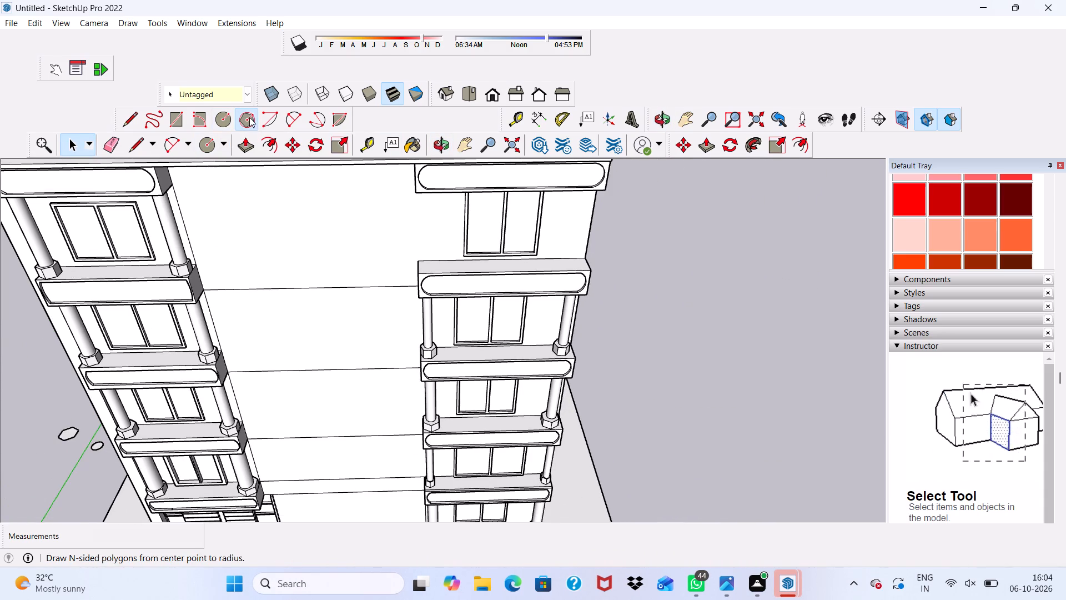
scroll(428, 231, "up", 11)
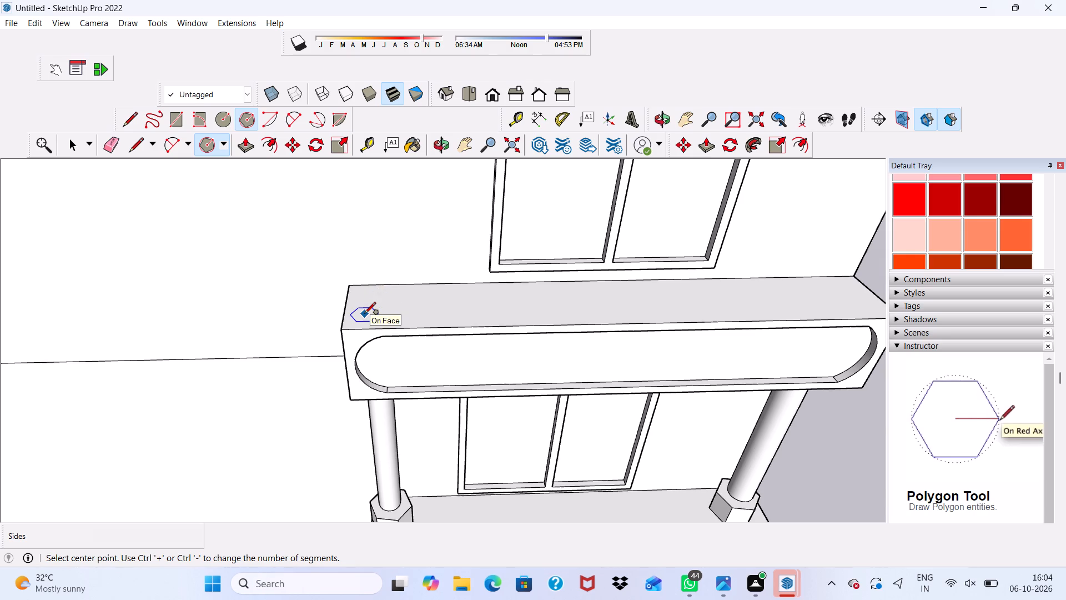
scroll(364, 314, "up", 7)
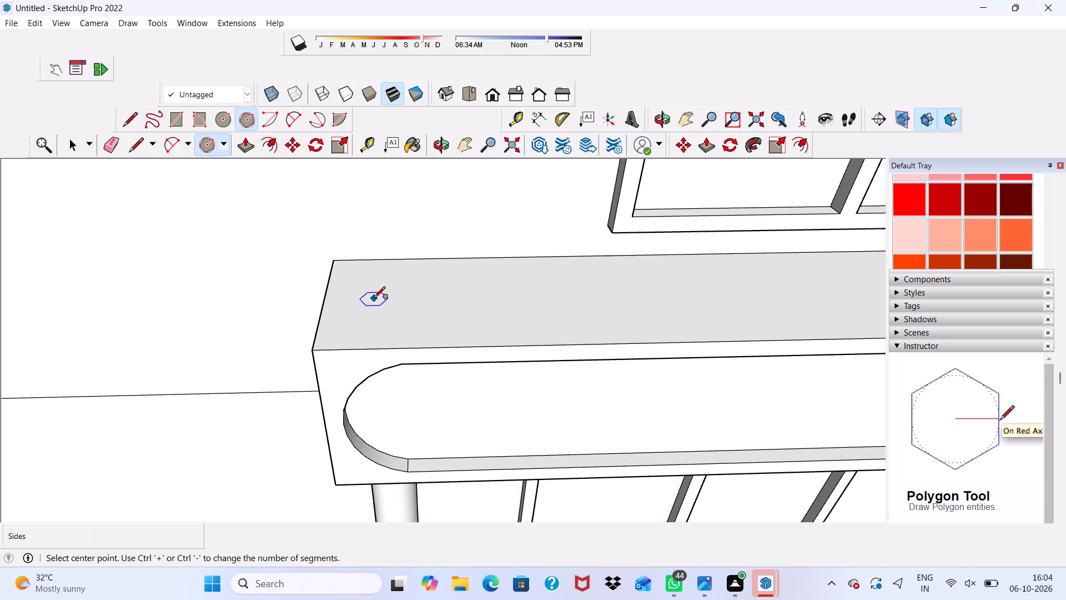
left_click(381, 302)
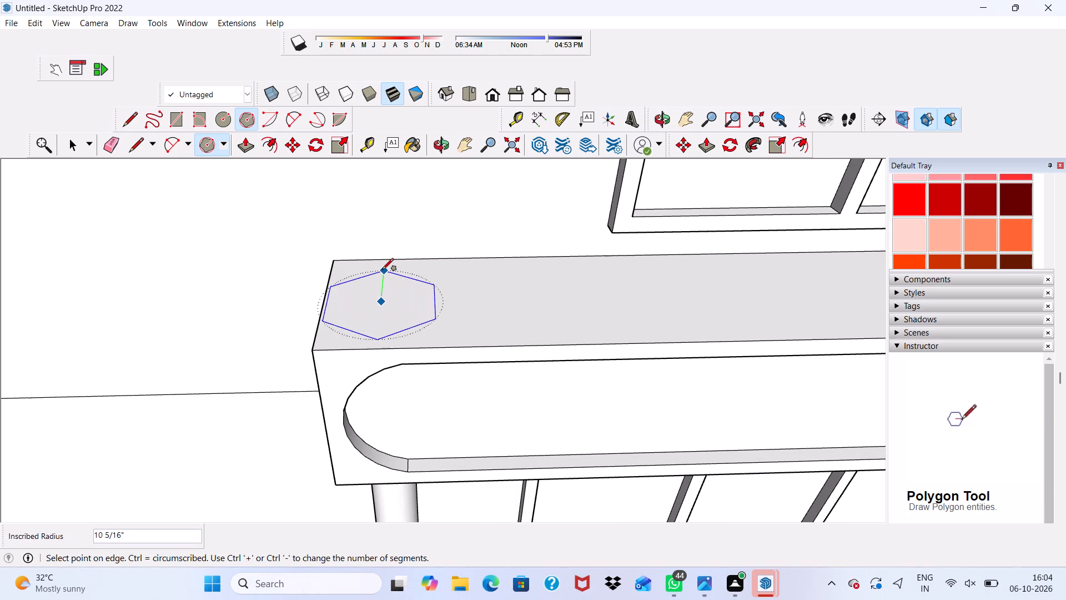
left_click(382, 271)
scroll(334, 292, "up", 1)
scroll(326, 298, "down", 13)
key("space")
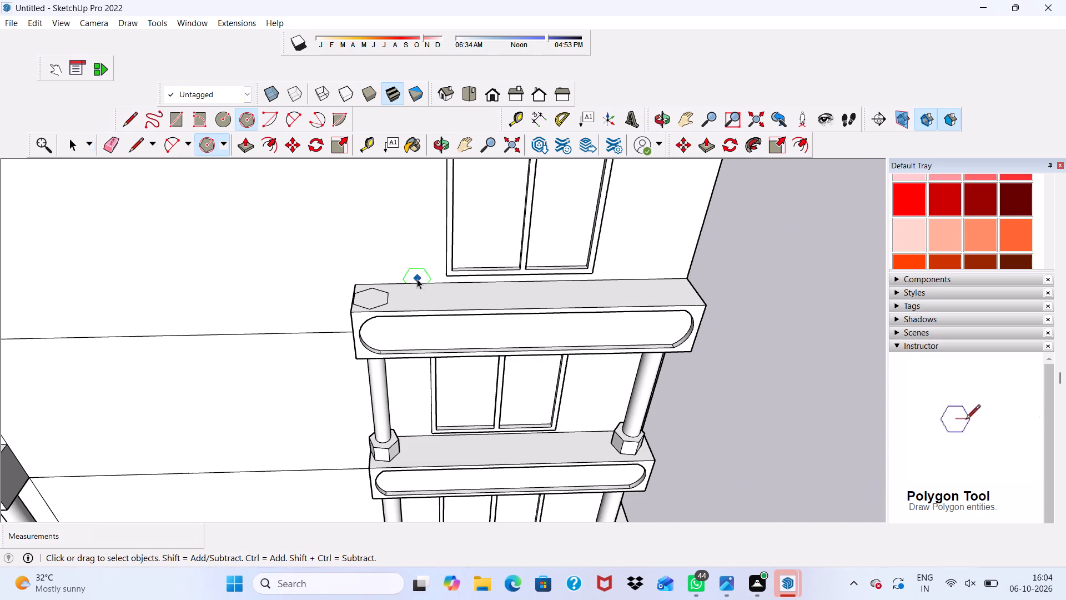
Copy the fifth ledge's hexagon about 13' 9 13/16" along the ledge to its right end.
left_click(368, 288)
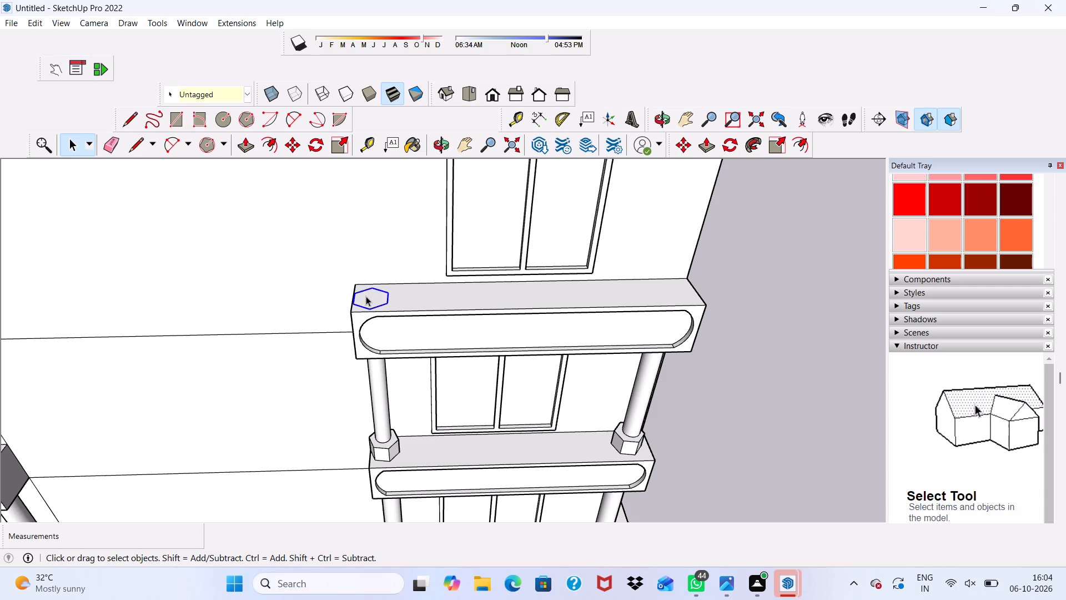
left_click(295, 144)
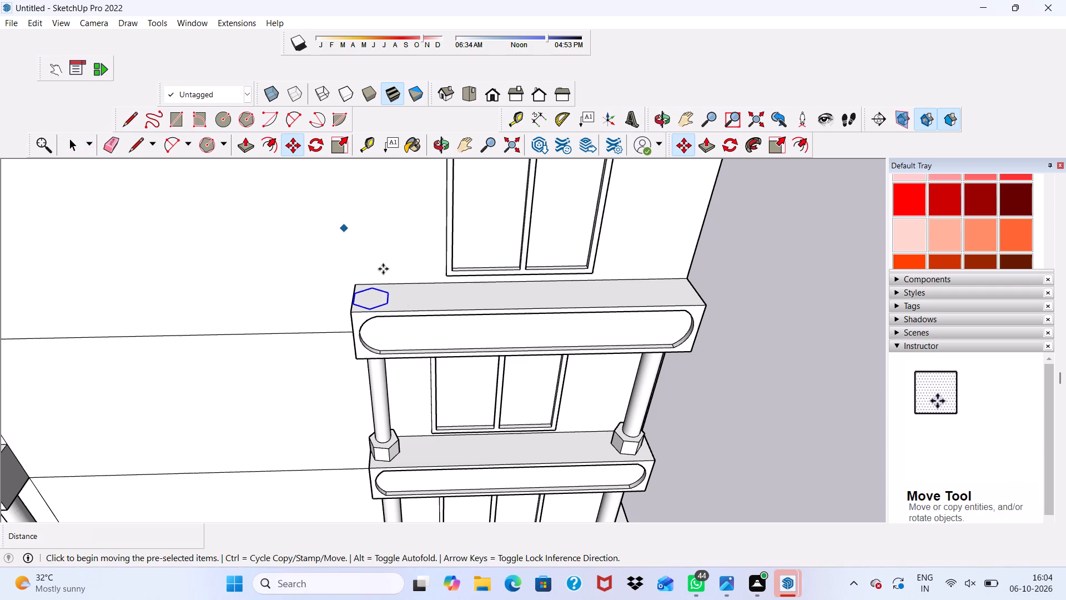
left_click(367, 302)
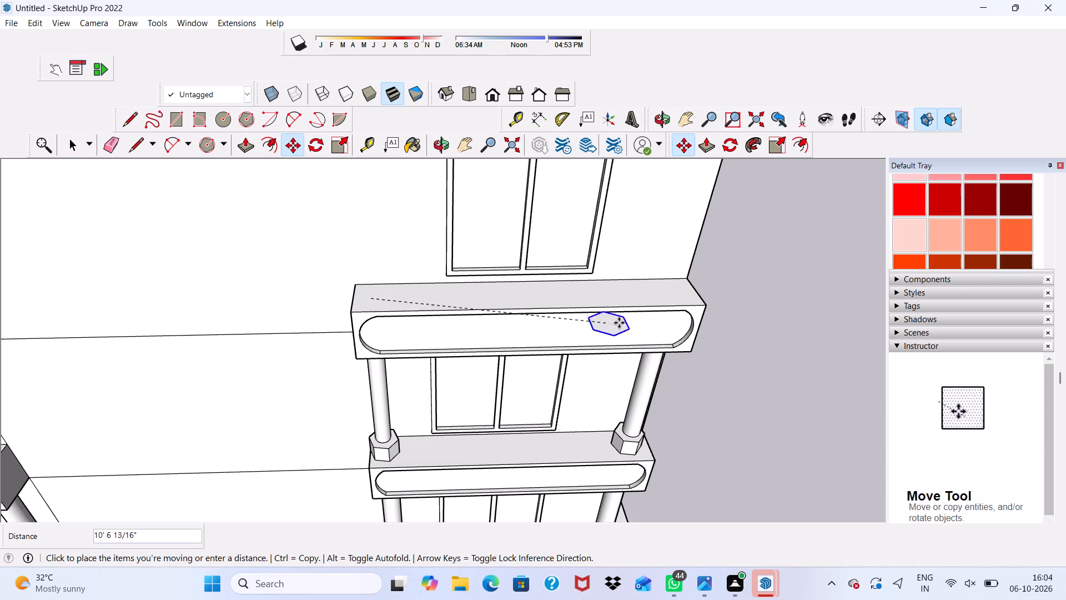
left_click(677, 292)
key("space")
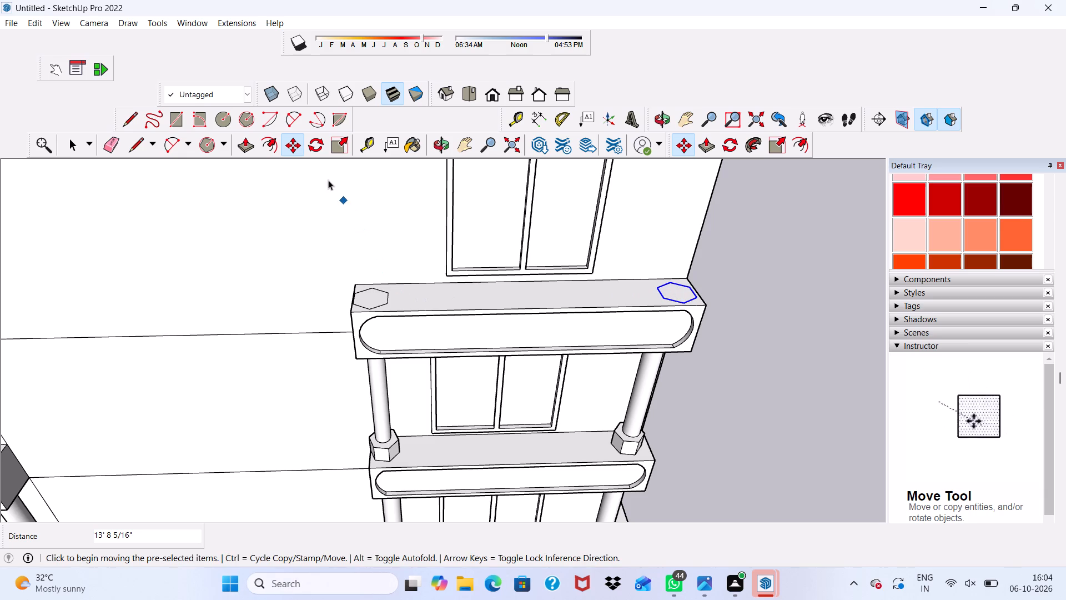
Push/Pull both hexagons on the fifth ledge up 1' to form the column bases.
left_click(239, 141)
left_click(373, 293)
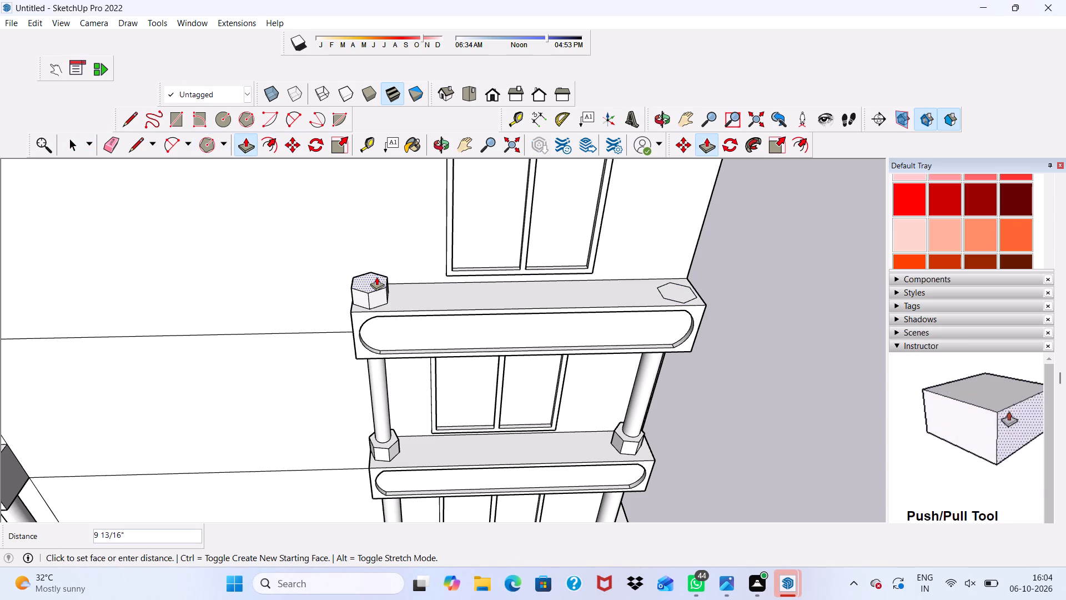
type("1'")
key("Return")
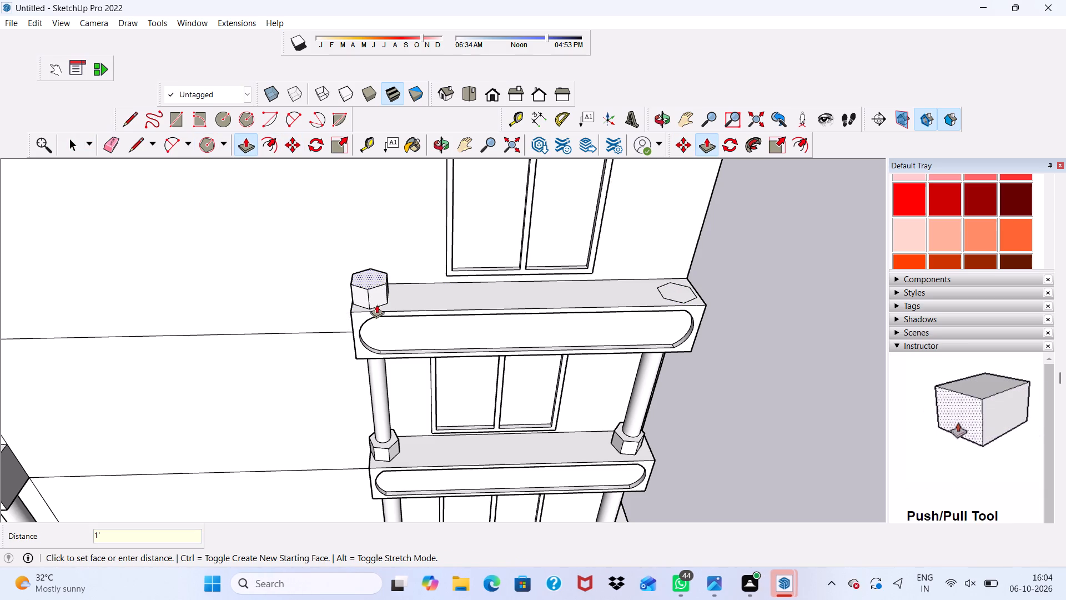
scroll(726, 324, "up", 2)
scroll(678, 267, "up", 2)
left_click(637, 299)
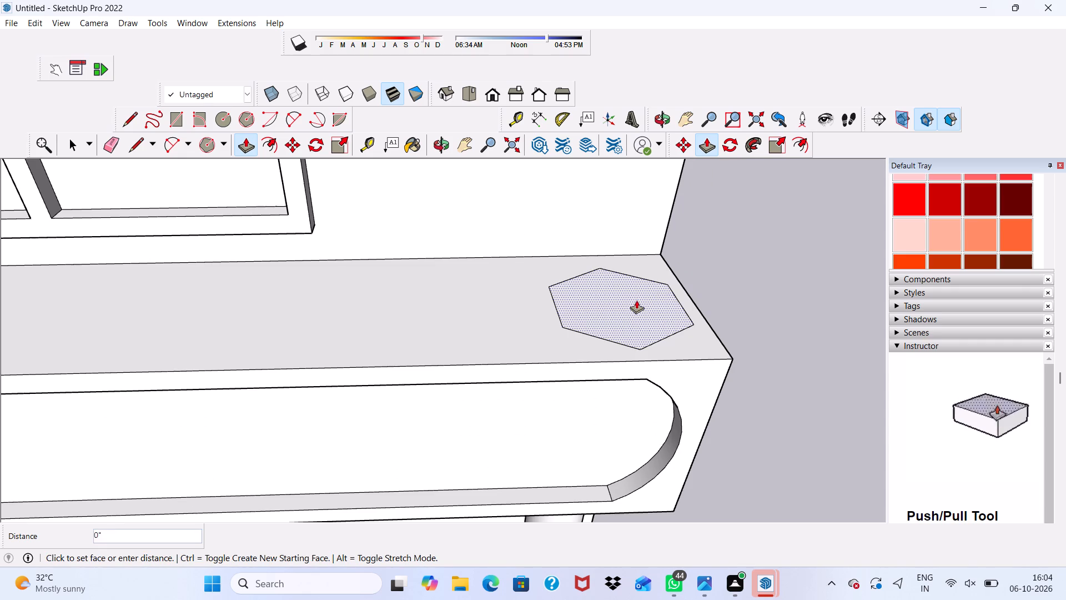
key("1")
key("apostrophe")
key("Return")
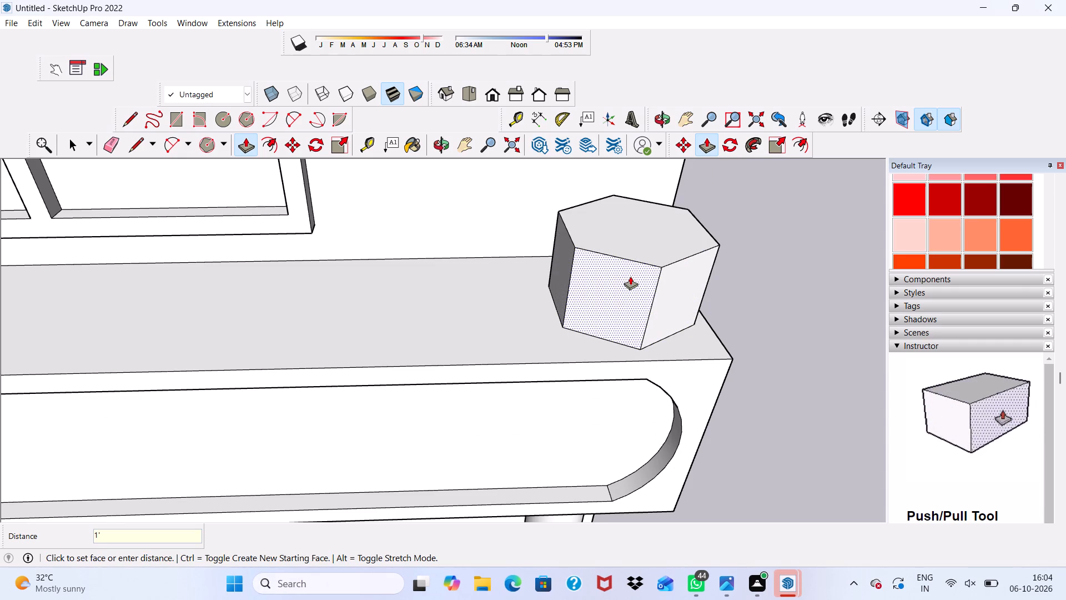
key("space")
Draw a circle of about 6 1/4" radius centred on top of the fifth ledge's right hexagonal base.
scroll(630, 276, "down", 4)
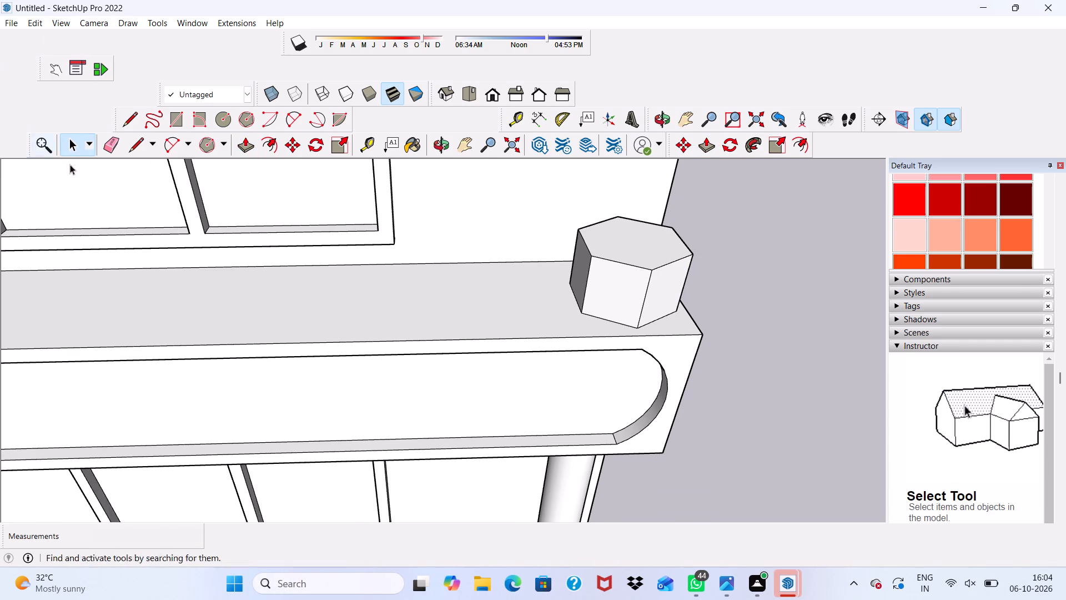
left_click(225, 119)
scroll(652, 212, "up", 1)
scroll(652, 211, "down", 1)
middle_click_drag(652, 210, 601, 288)
scroll(601, 317, "up", 4)
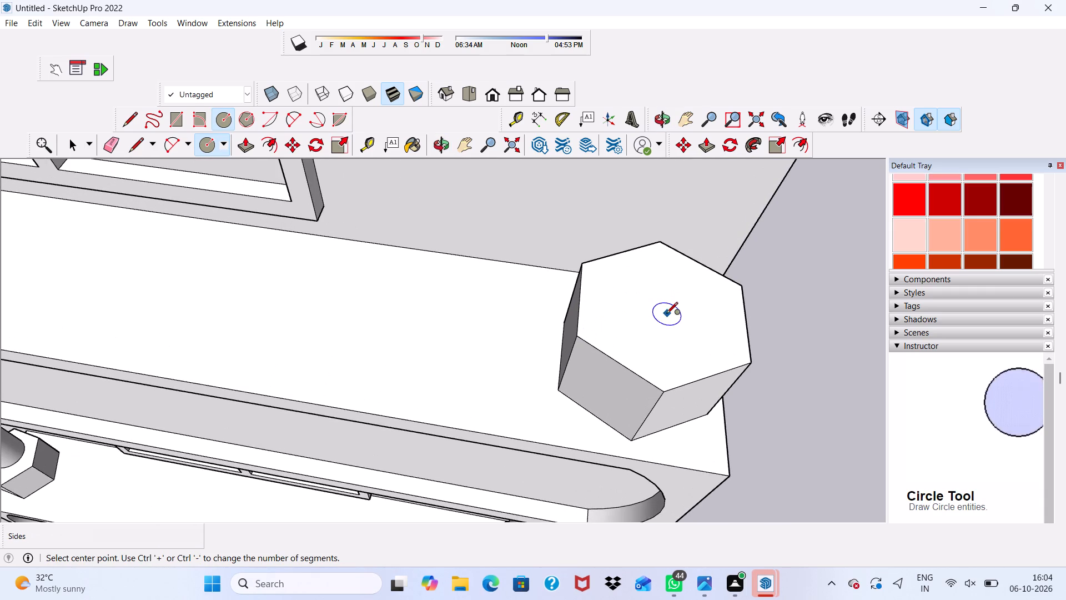
left_click(665, 308)
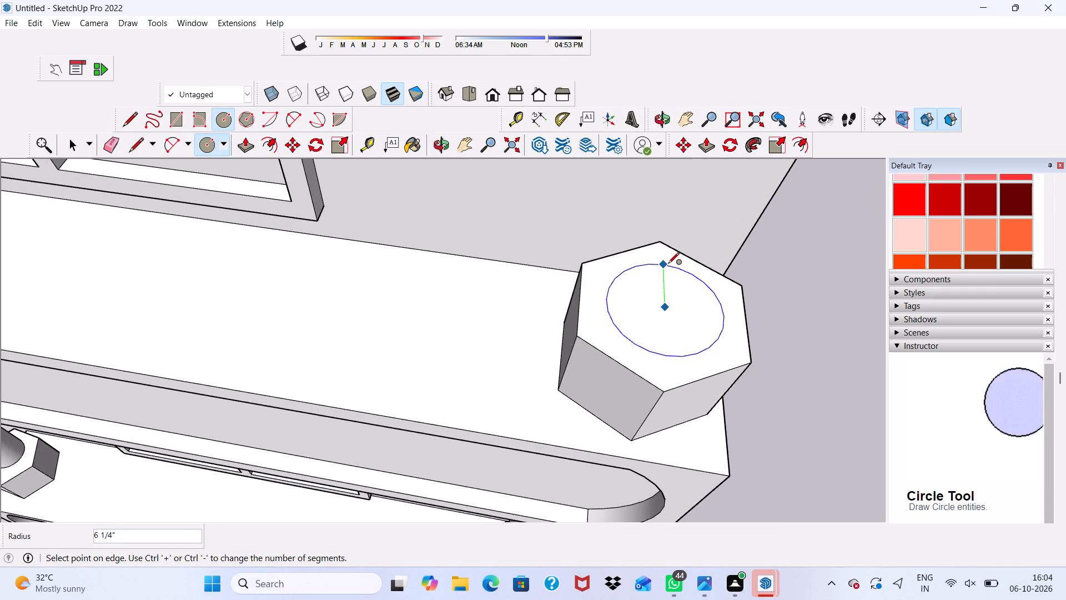
left_click(667, 261)
scroll(667, 260, "down", 7)
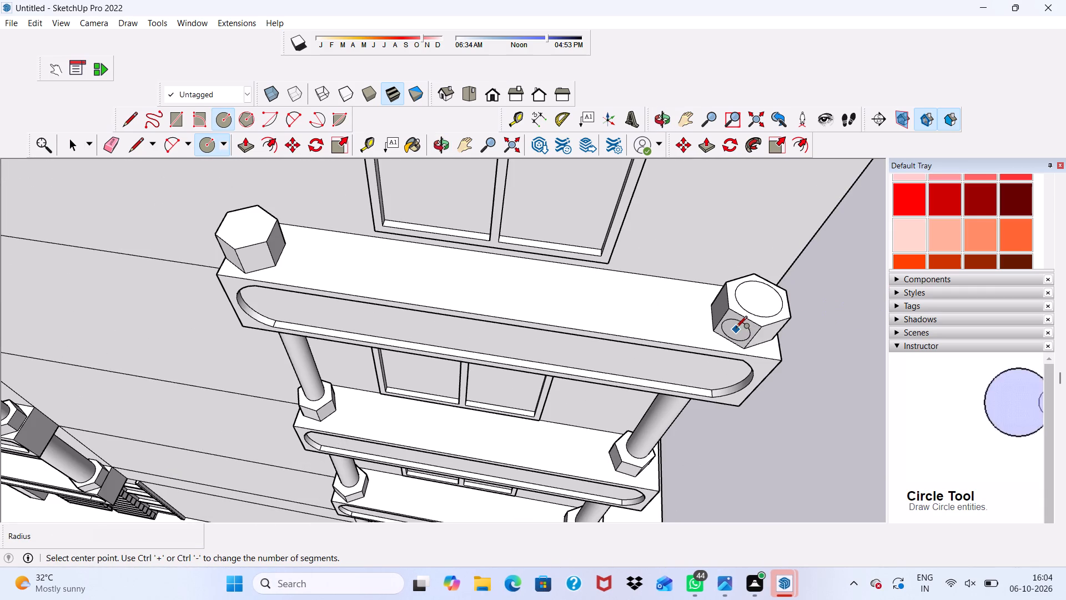
key("space")
Copy the circle with its face about 13' 9 13/16" onto the top of the left hexagonal base.
double_click(747, 302)
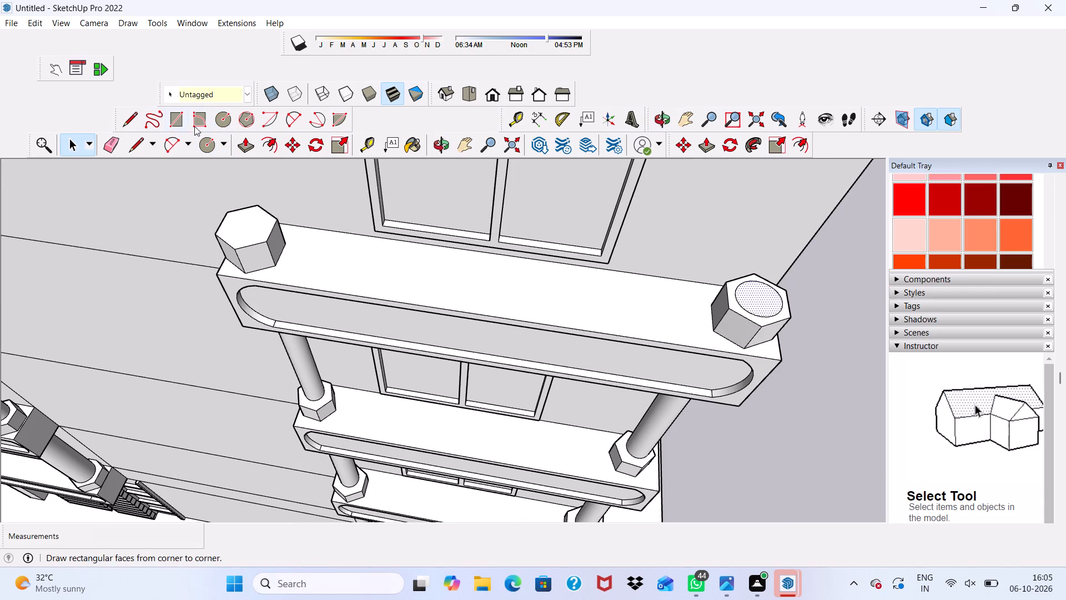
left_click(286, 137)
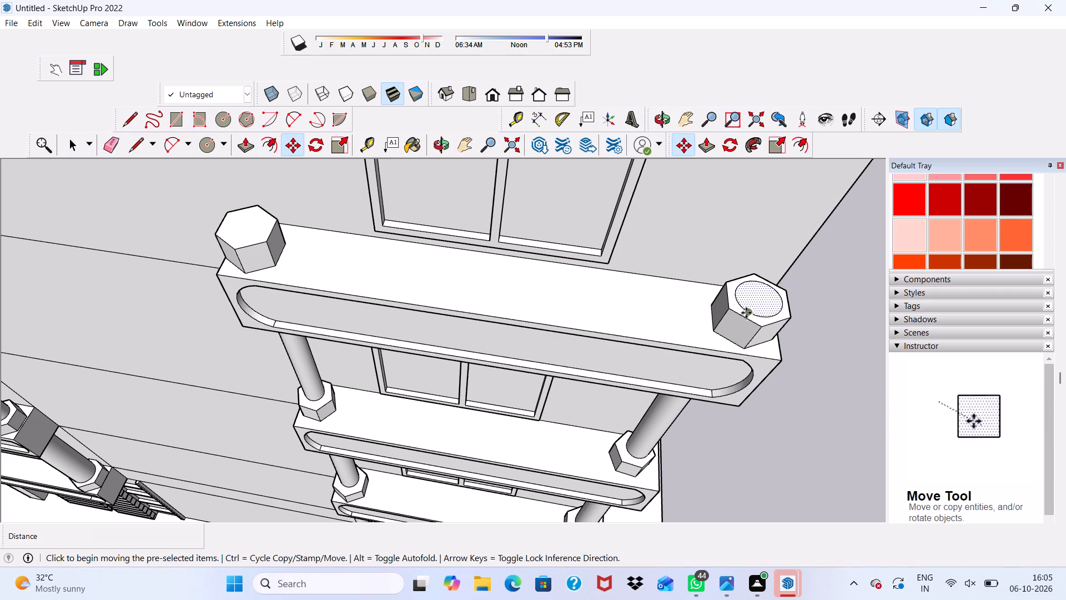
left_click(749, 305)
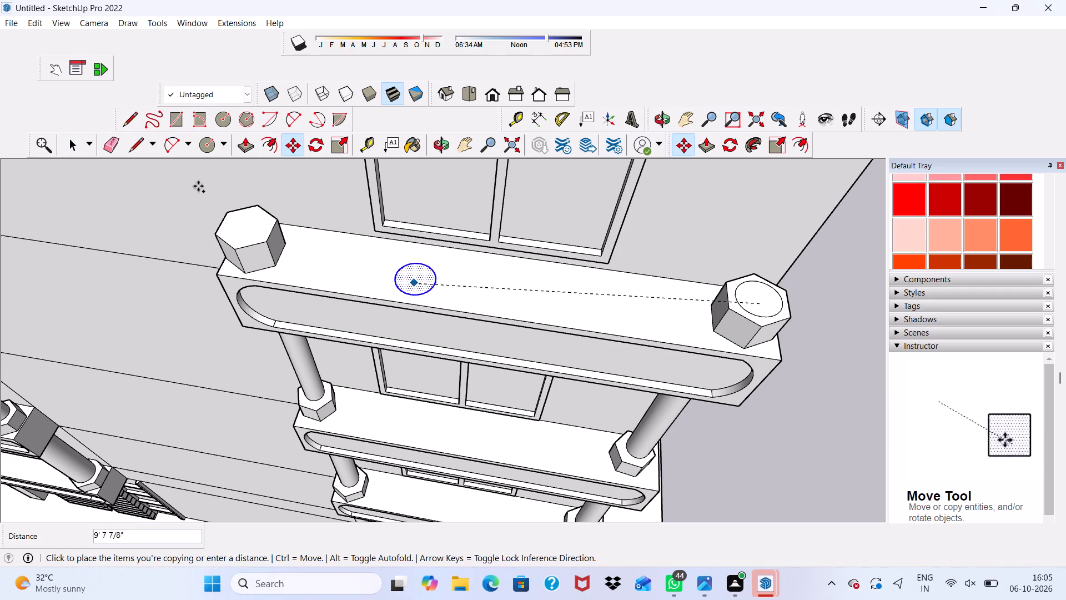
scroll(210, 199, "up", 4)
scroll(245, 249, "up", 3)
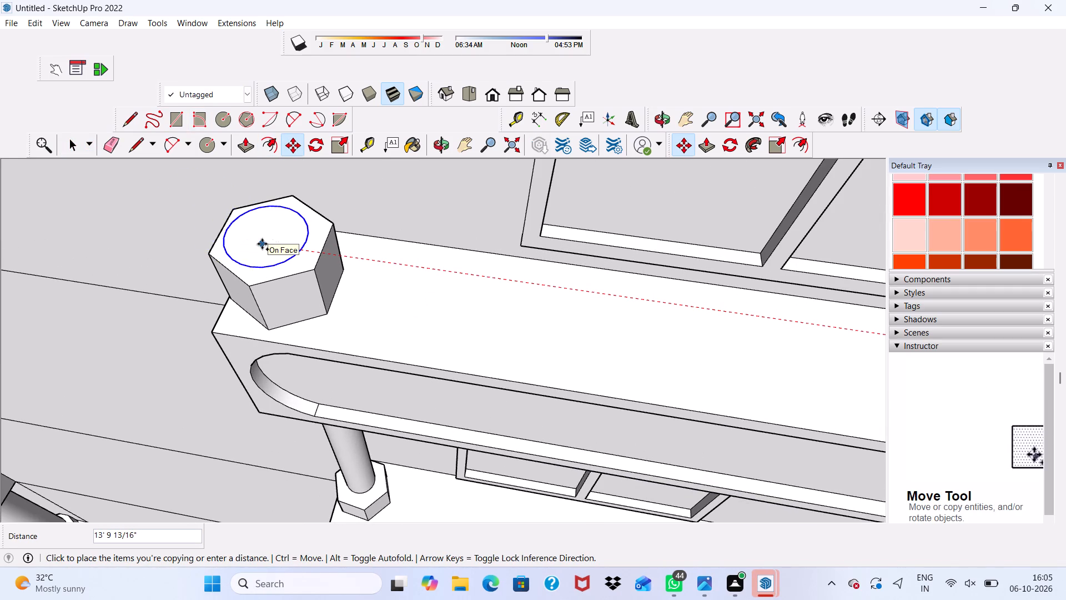
left_click(262, 244)
scroll(262, 244, "down", 3)
scroll(262, 244, "up", 1)
scroll(262, 244, "down", 1)
scroll(2, 244, "down", 5)
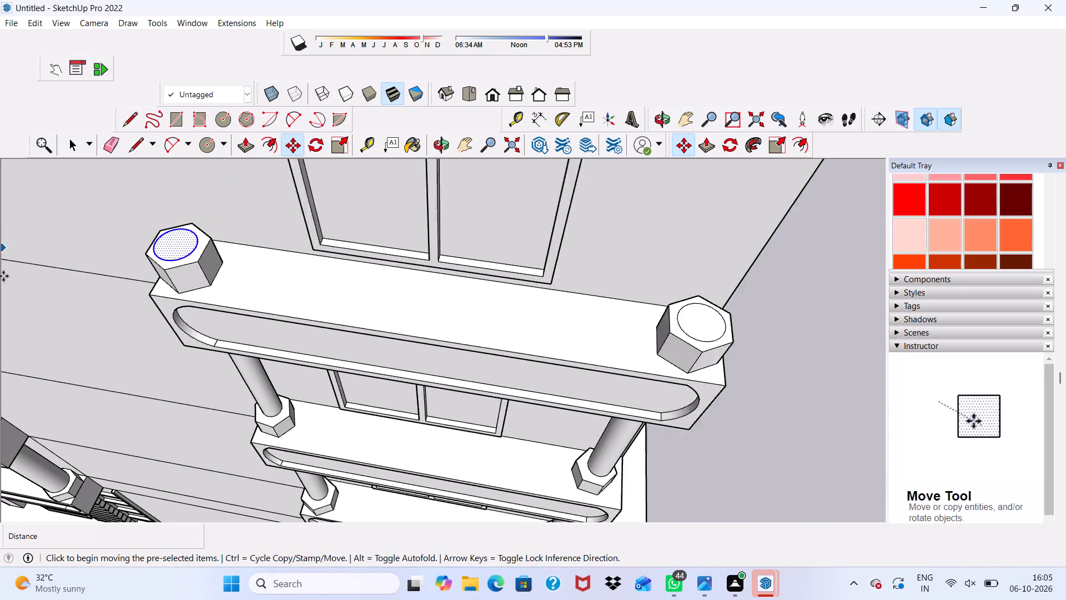
key("space")
Push/Pull the left base's circle up about 8' 7/8" to the top ledge, forming a round column.
left_click(242, 142)
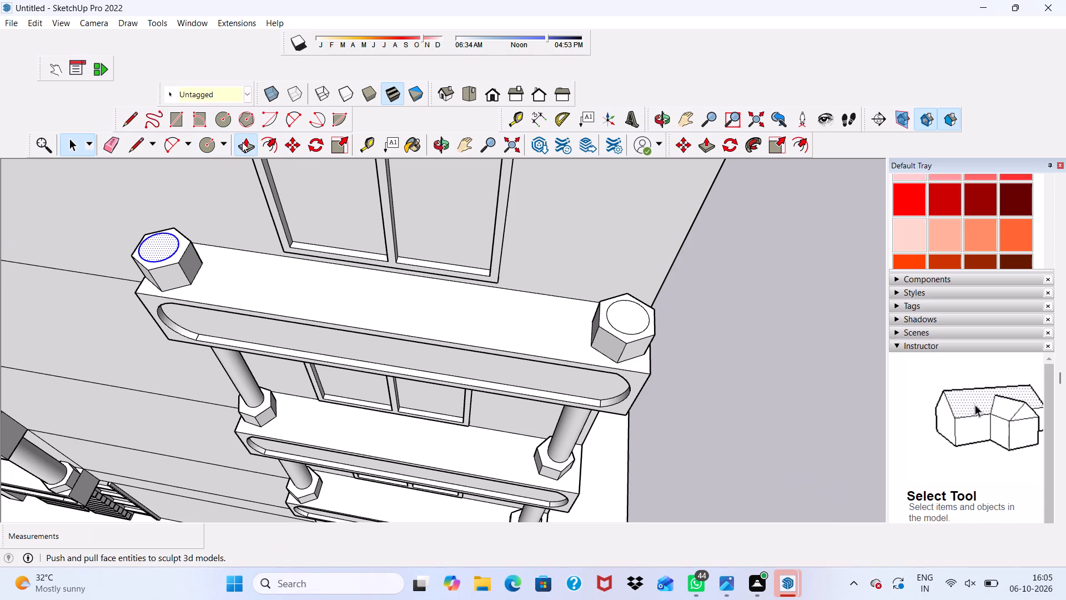
scroll(200, 204, "up", 3)
left_click(160, 260)
scroll(152, 219, "down", 5)
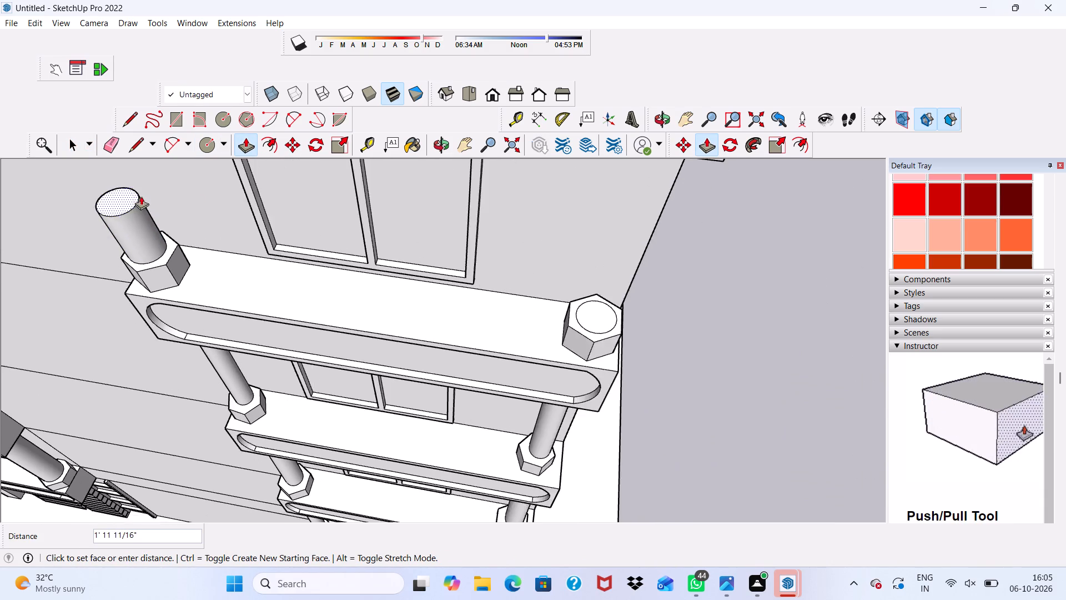
scroll(141, 196, "down", 1)
scroll(141, 196, "up", 1)
scroll(141, 196, "down", 4)
scroll(140, 194, "up", 1)
scroll(139, 194, "down", 2)
scroll(139, 194, "up", 1)
scroll(139, 194, "down", 4)
scroll(139, 192, "up", 1)
scroll(139, 192, "down", 7)
scroll(137, 187, "up", 1)
scroll(138, 187, "down", 3)
scroll(139, 188, "up", 2)
scroll(139, 188, "down", 1)
middle_click_drag(139, 188, 153, 127)
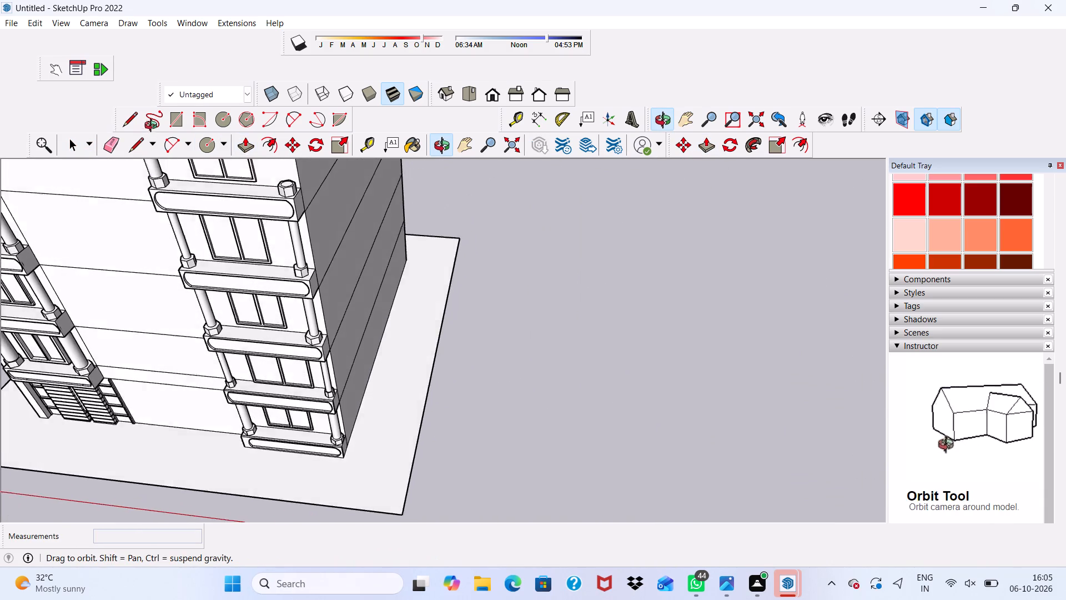
middle_click_drag(153, 127, 154, 124)
scroll(152, 160, "down", 14)
scroll(153, 163, "up", 9)
scroll(159, 156, "down", 4)
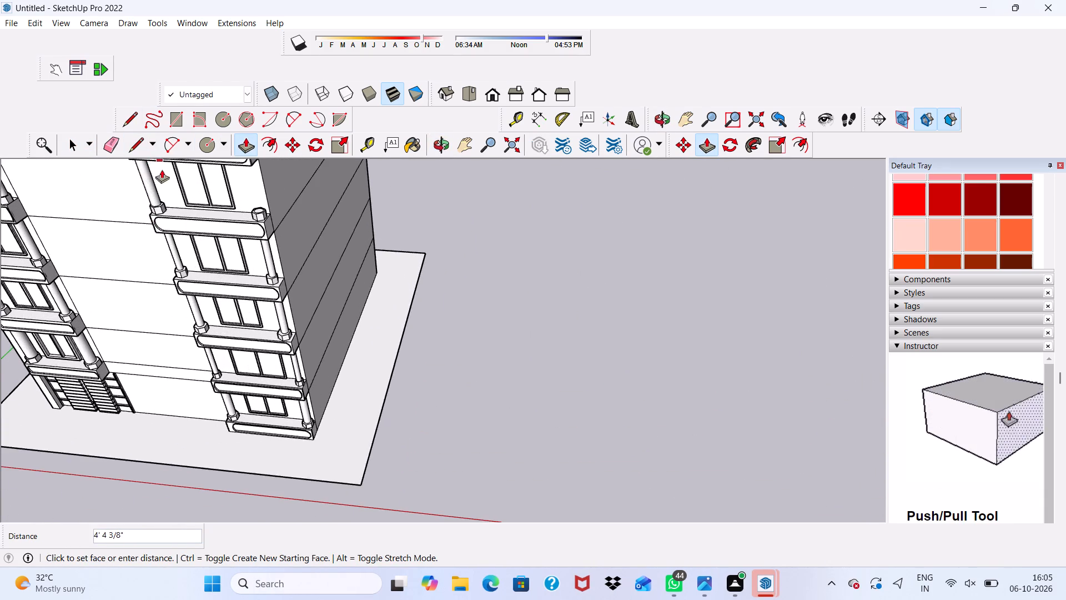
scroll(162, 169, "down", 6)
middle_click_drag(200, 202, 239, 120)
scroll(217, 190, "up", 7)
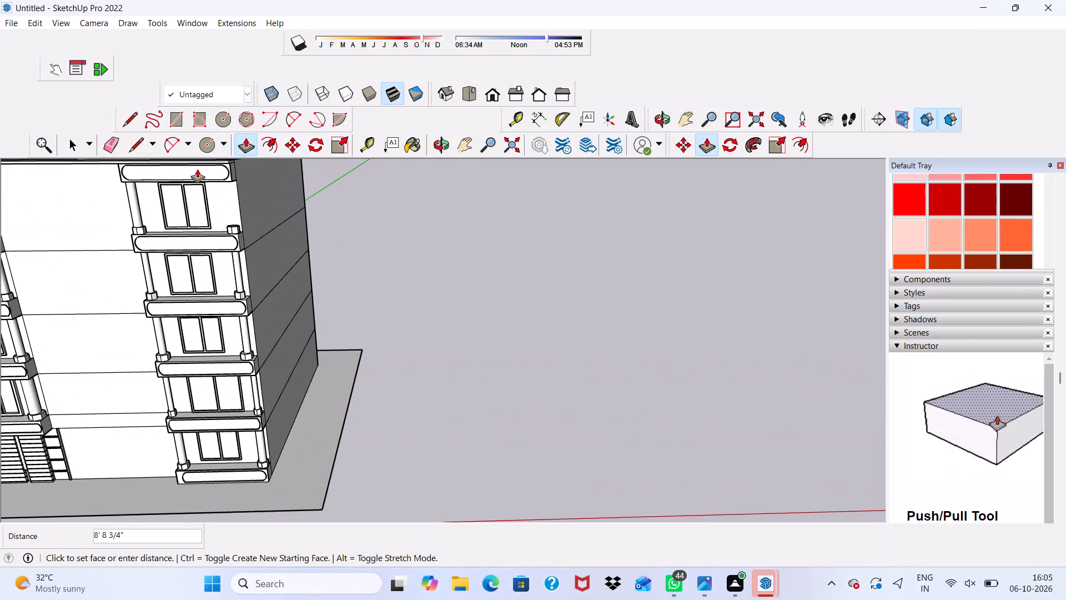
scroll(132, 192, "up", 2)
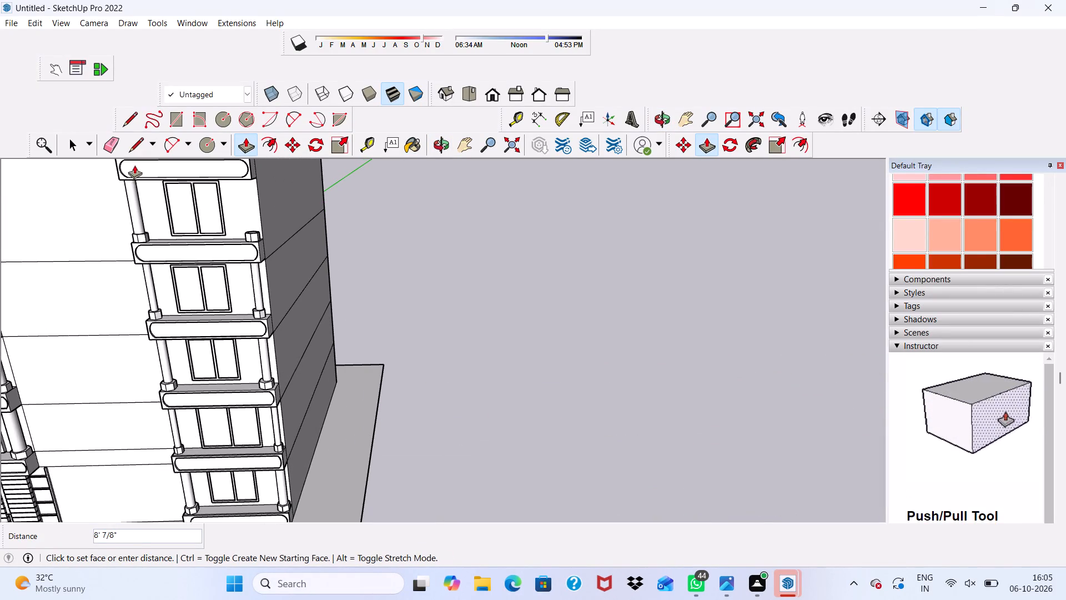
left_click(134, 165)
Push/Pull the right base's circle up about 6' 11 1/4" to the underside of the top ledge, forming the matching column.
scroll(212, 203, "up", 4)
middle_click_drag(220, 207, 204, 285)
scroll(222, 262, "up", 4)
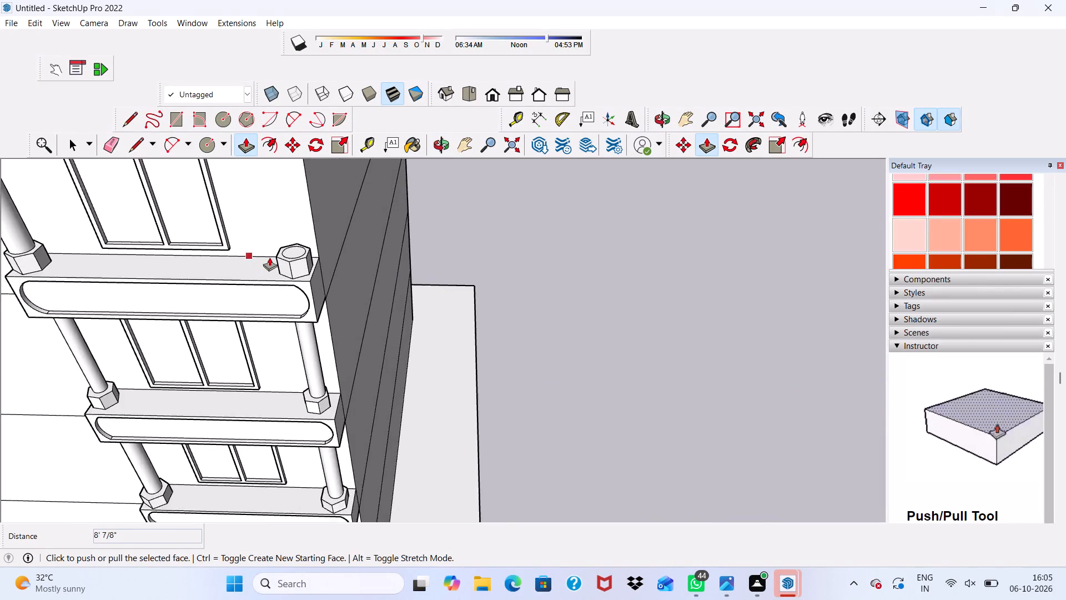
scroll(269, 257, "up", 11)
key("space")
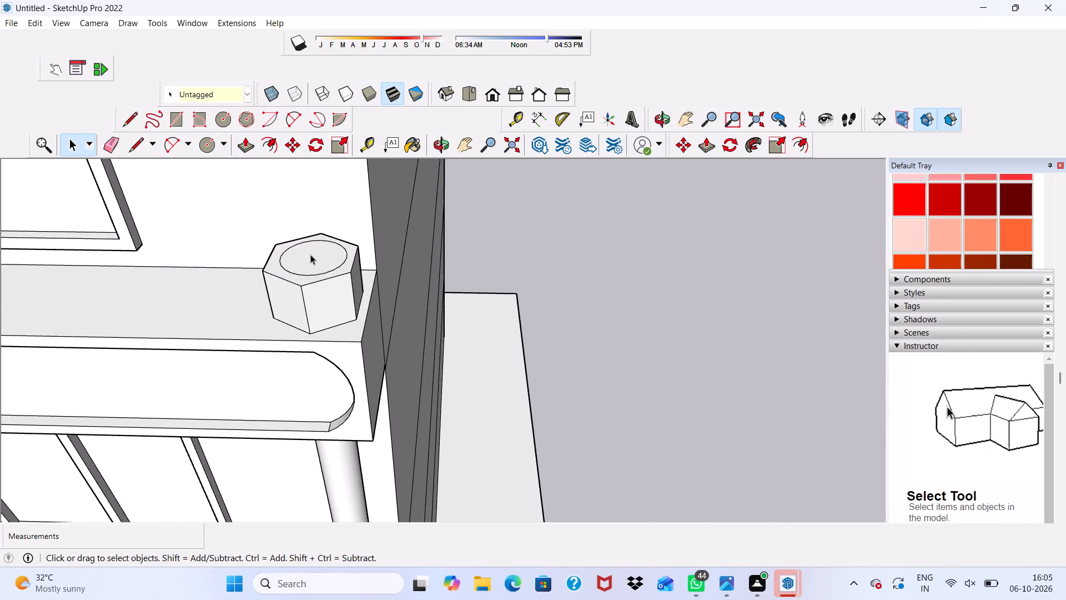
left_click(311, 254)
left_click(243, 139)
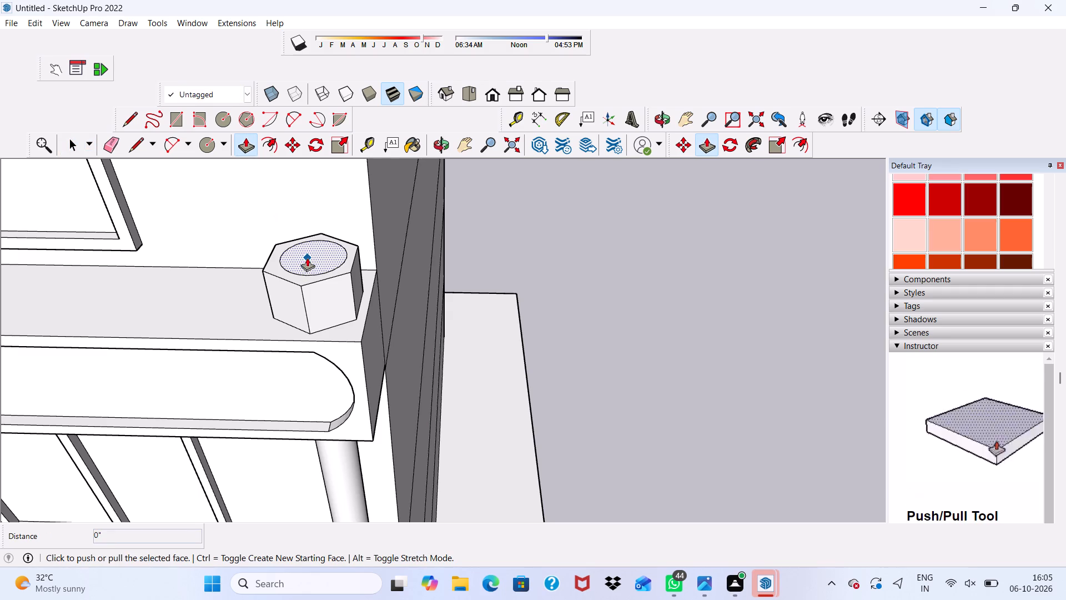
left_click(307, 257)
scroll(301, 235, "down", 3)
scroll(301, 235, "up", 1)
scroll(301, 235, "down", 20)
scroll(313, 231, "up", 1)
scroll(313, 231, "down", 6)
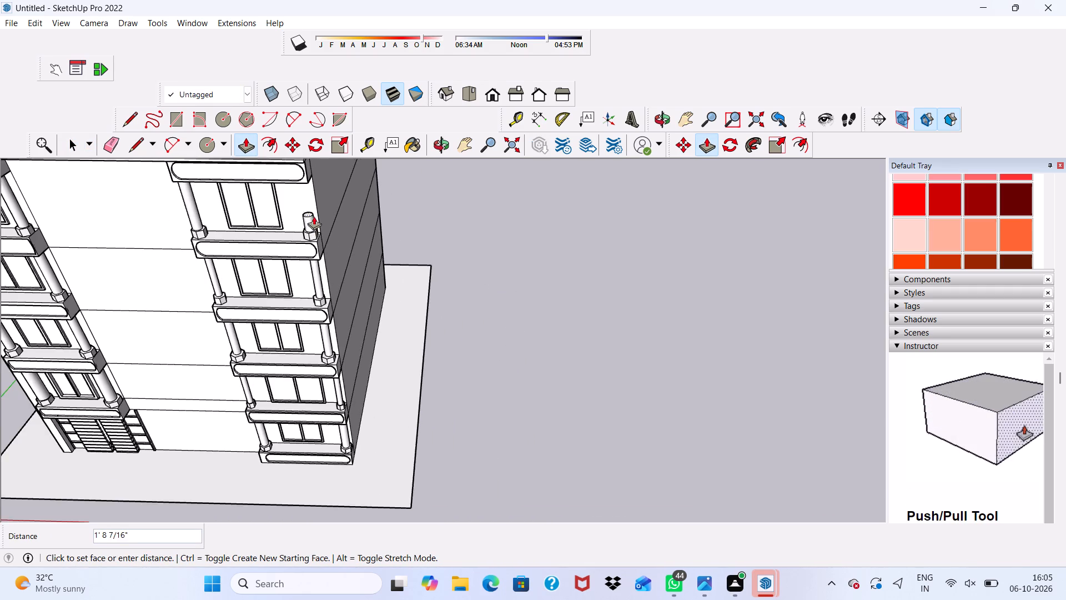
scroll(297, 191, "up", 3)
left_click(294, 176)
scroll(290, 207, "down", 3)
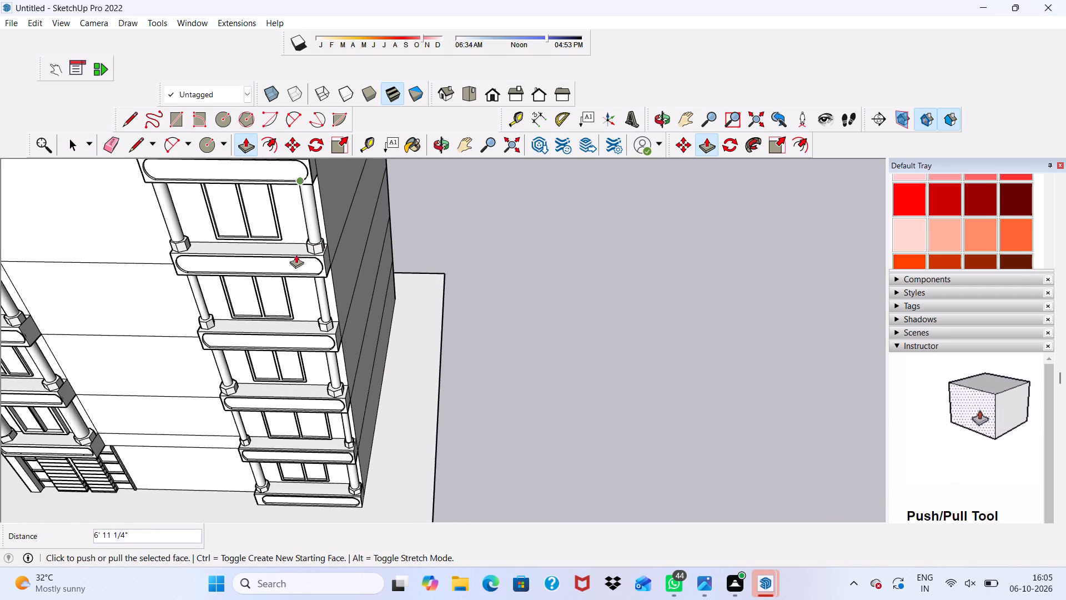
scroll(296, 254, "down", 1)
middle_click_drag(299, 259, 333, 166)
scroll(359, 362, "down", 7)
key("space")
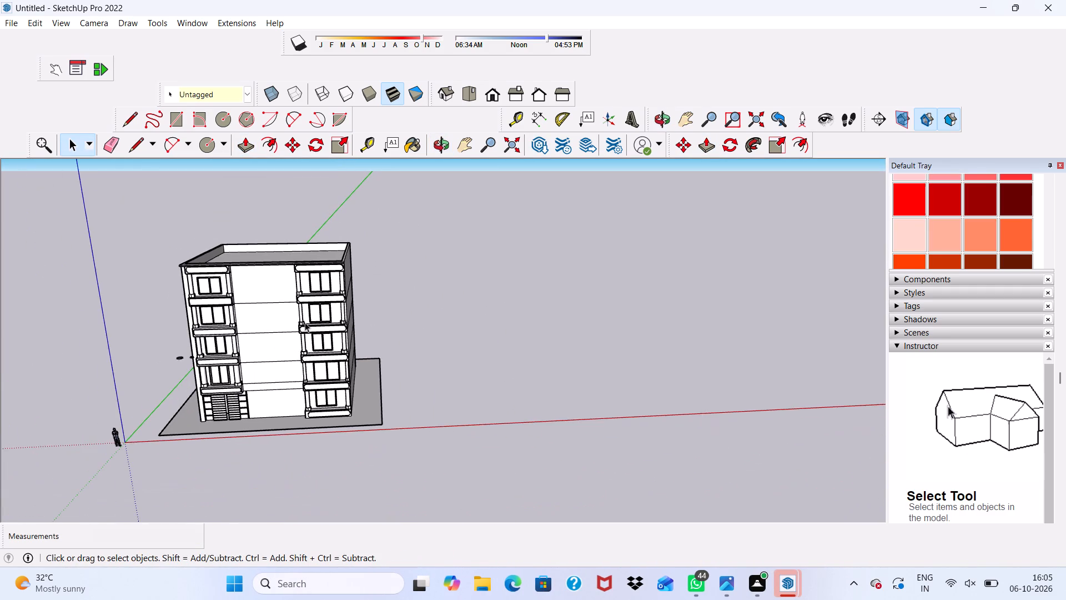
Draw a rectangle about 52' 8" by 17' 8 5/16" on the central wall, from the garage frame's bottom corner up to the roof edge.
scroll(271, 286, "up", 4)
scroll(249, 333, "up", 2)
middle_click_drag(248, 329, 215, 246)
scroll(215, 246, "down", 1)
scroll(225, 501, "up", 9)
middle_click_drag(242, 413, 148, 429)
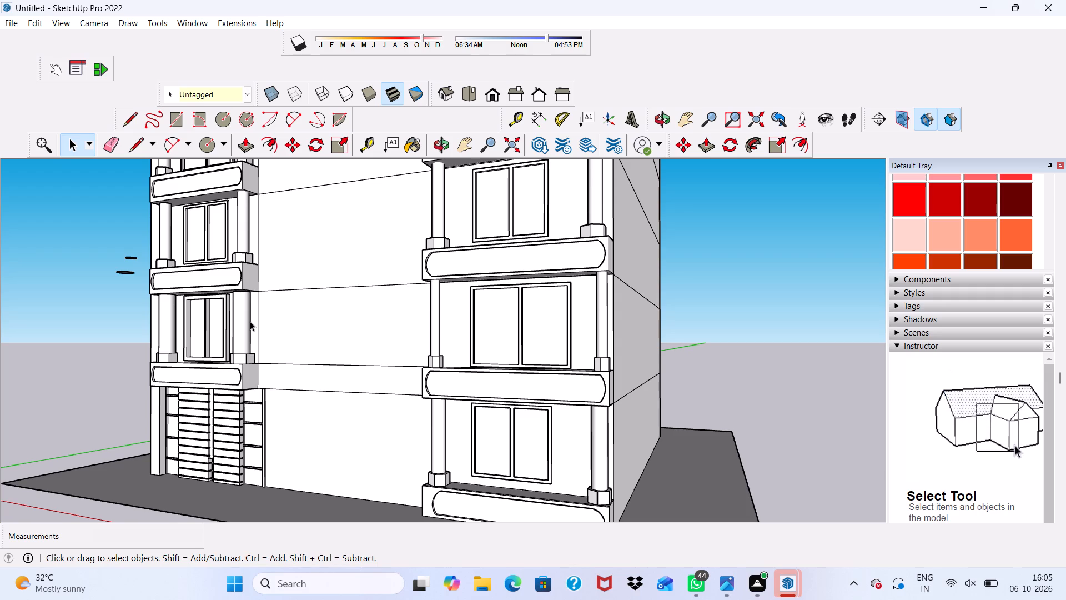
scroll(297, 313, "up", 2)
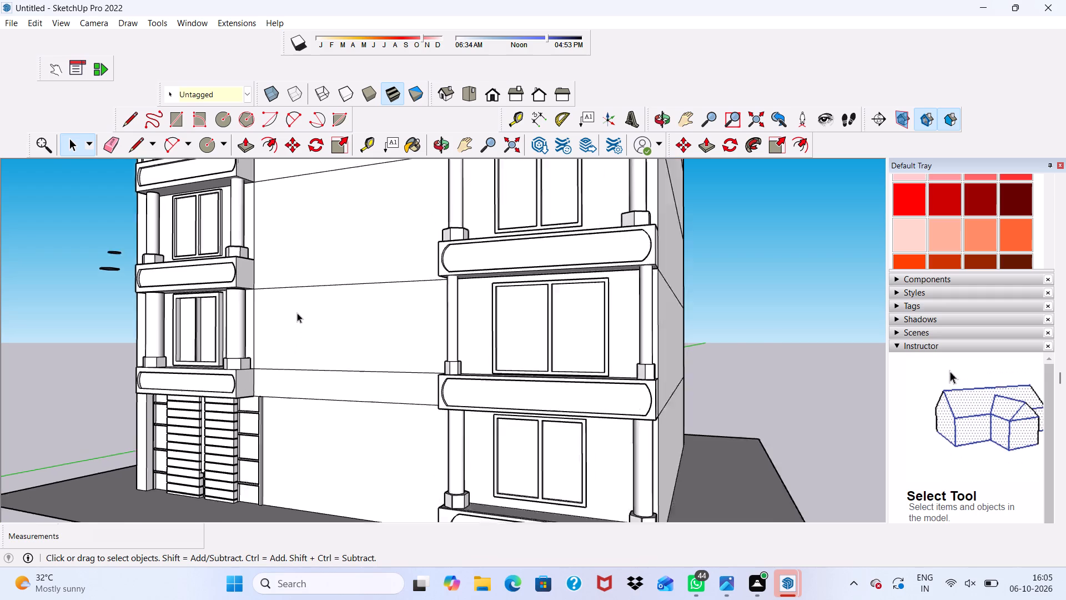
scroll(297, 313, "up", 1)
scroll(271, 417, "up", 4)
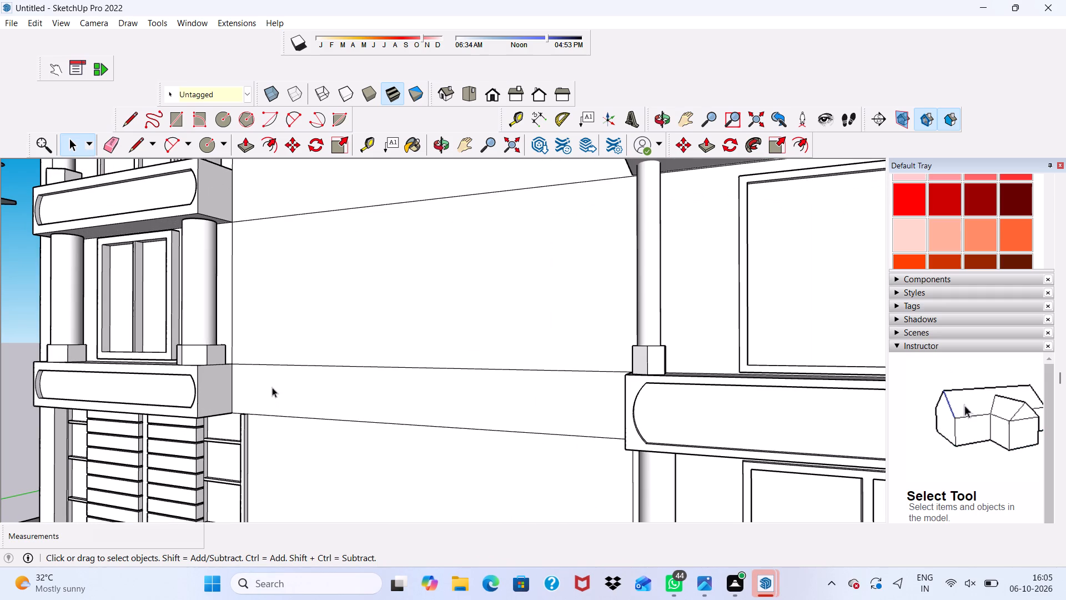
scroll(272, 387, "down", 3)
middle_click_drag(271, 392, 262, 330)
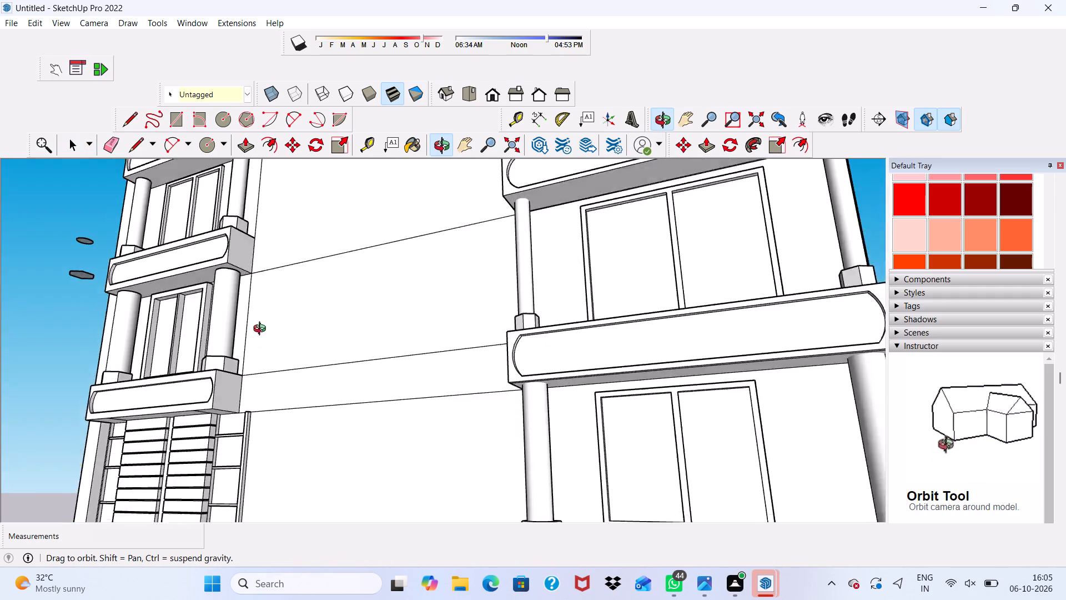
middle_click_drag(262, 330, 269, 506)
scroll(263, 524, "up", 2)
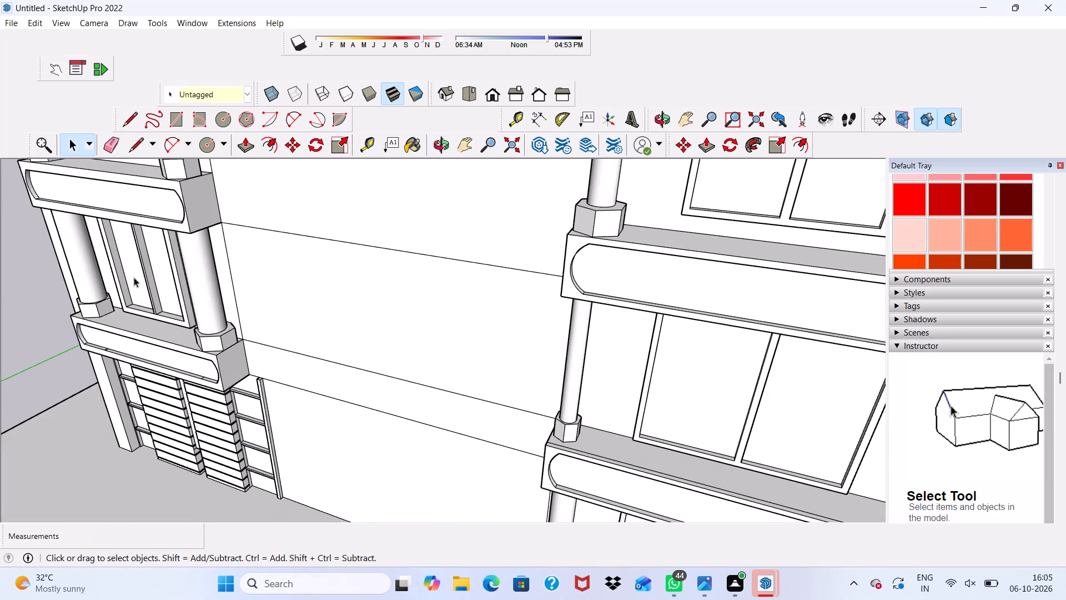
left_click(172, 122)
scroll(370, 575, "up", 5)
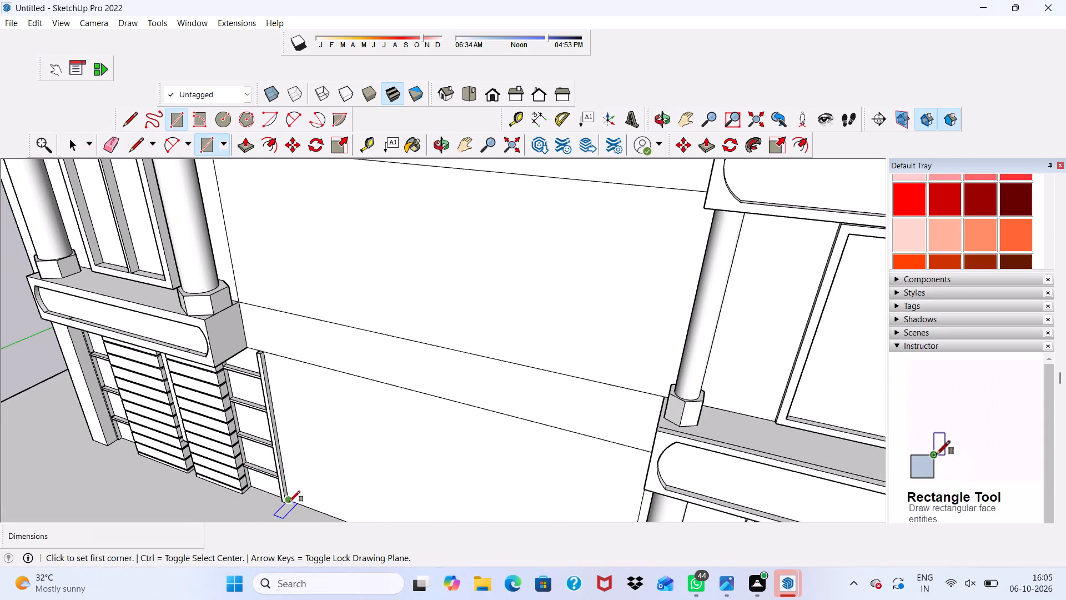
scroll(289, 502, "up", 13)
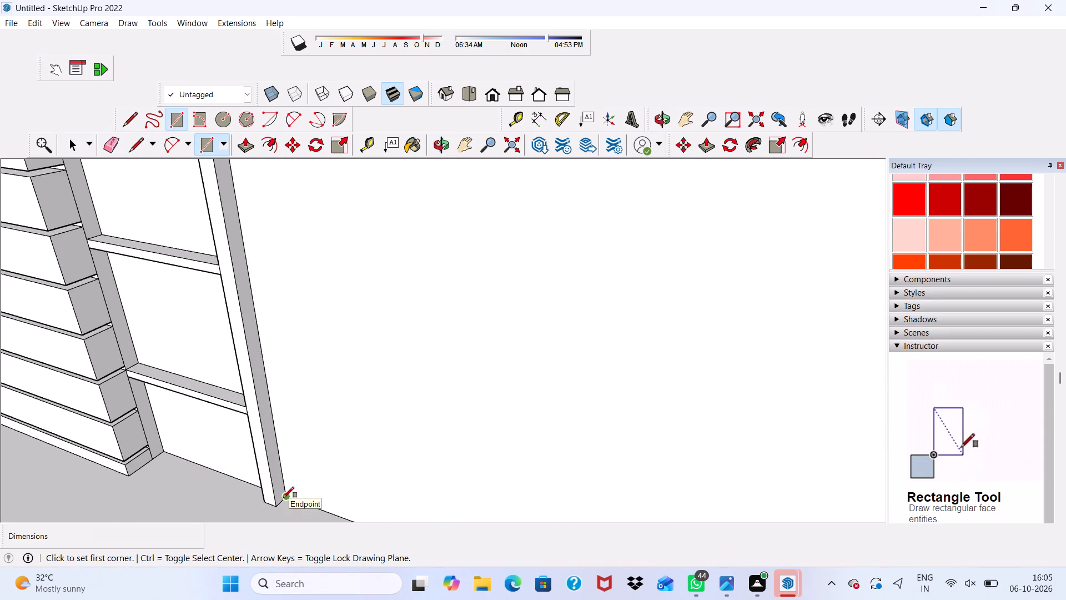
left_click(283, 498)
scroll(339, 407, "down", 5)
scroll(416, 396, "down", 11)
scroll(417, 383, "up", 1)
scroll(417, 383, "down", 7)
scroll(374, 438, "up", 1)
scroll(374, 438, "down", 4)
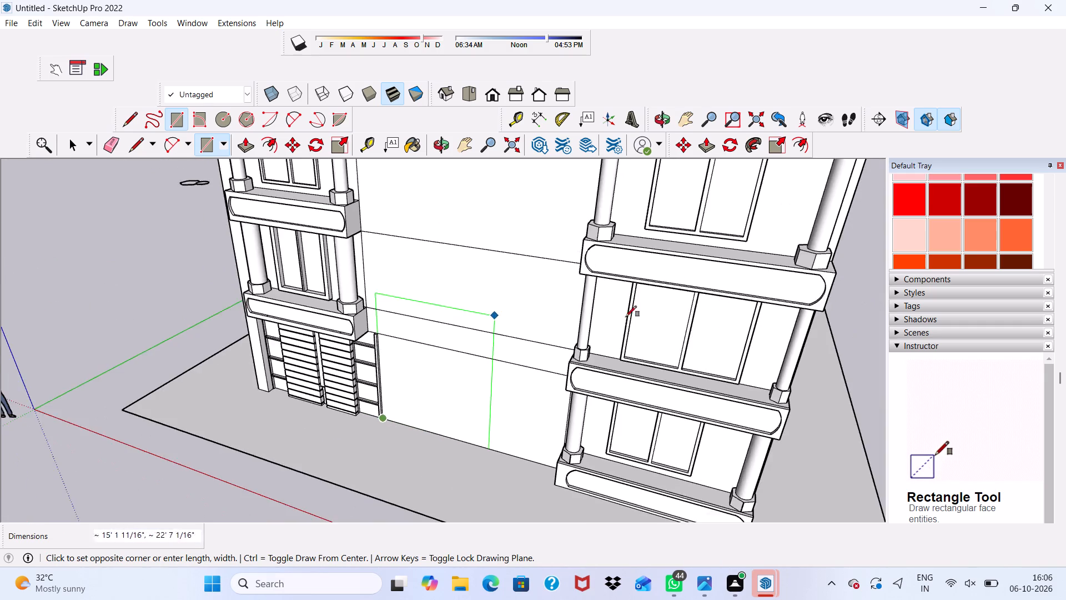
scroll(495, 270, "down", 11)
scroll(510, 182, "up", 3)
scroll(510, 182, "down", 7)
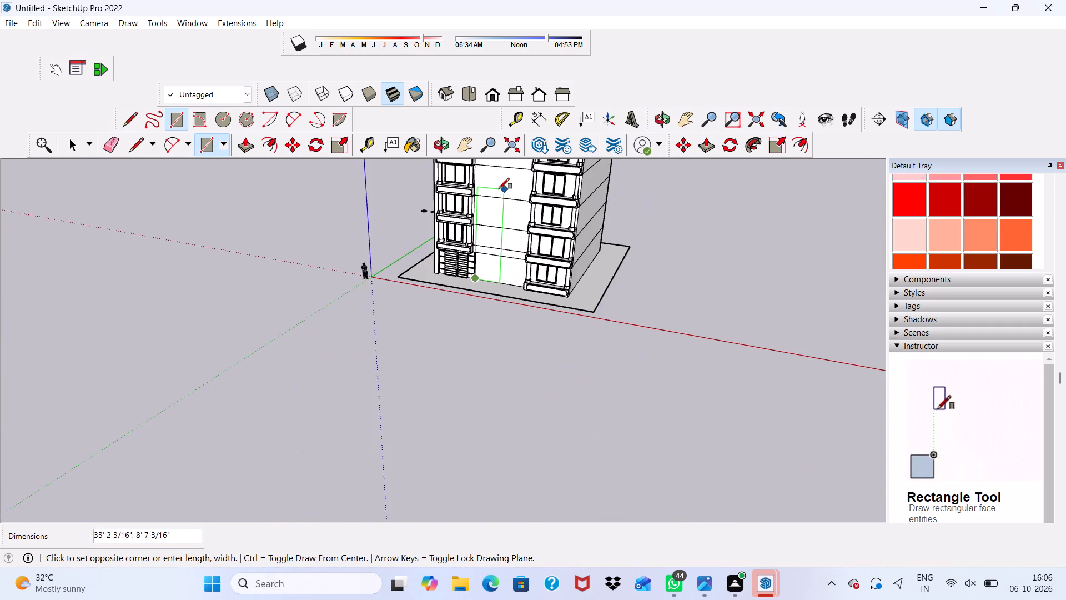
scroll(499, 189, "down", 4)
scroll(514, 163, "up", 4)
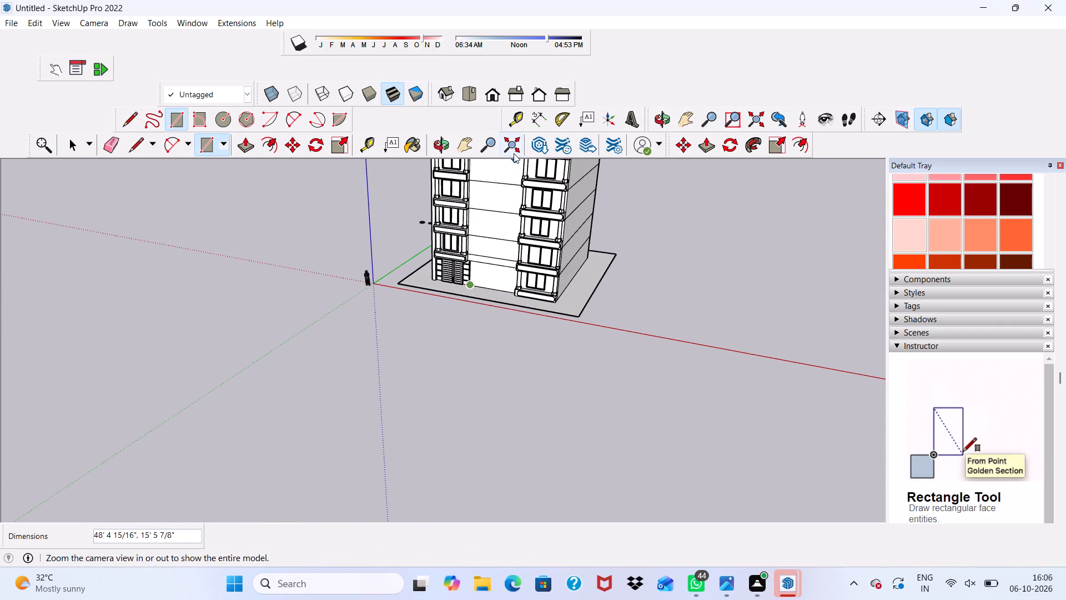
scroll(514, 153, "down", 3)
middle_click_drag(494, 195, 576, 114)
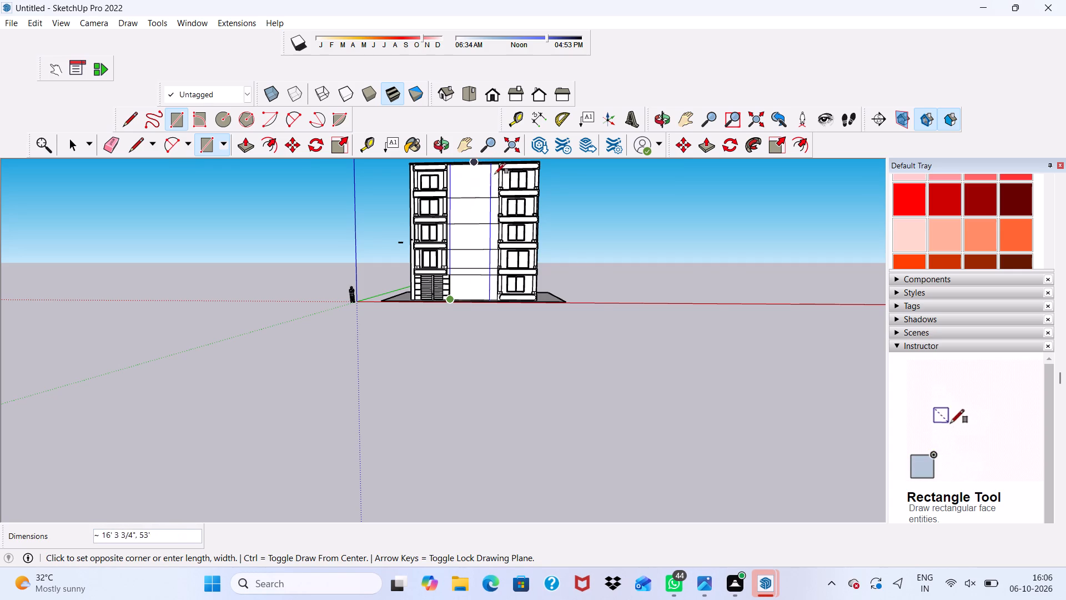
scroll(492, 170, "up", 3)
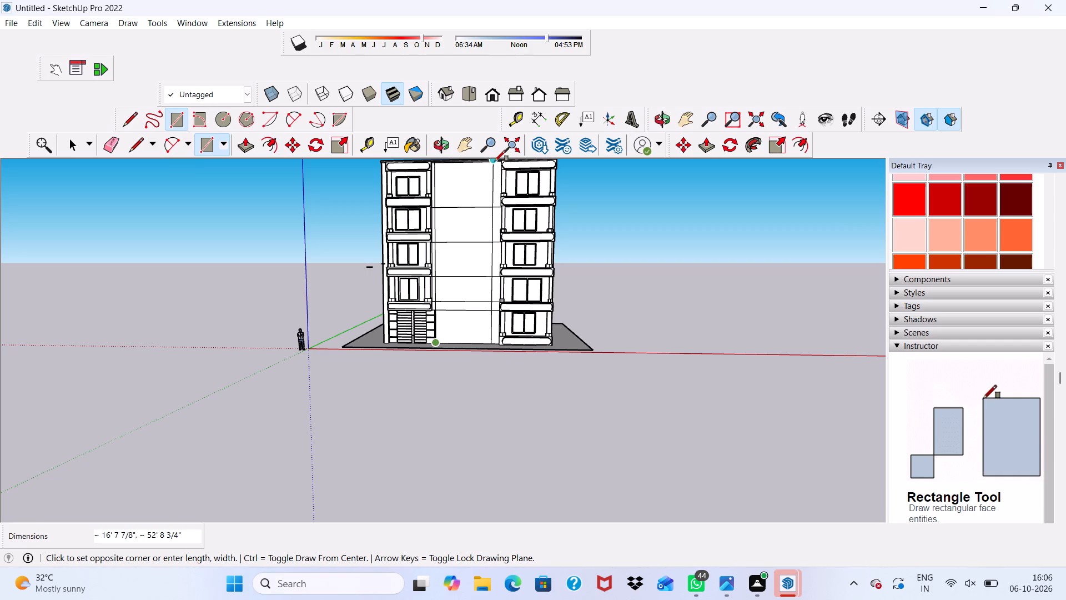
scroll(494, 162, "up", 10)
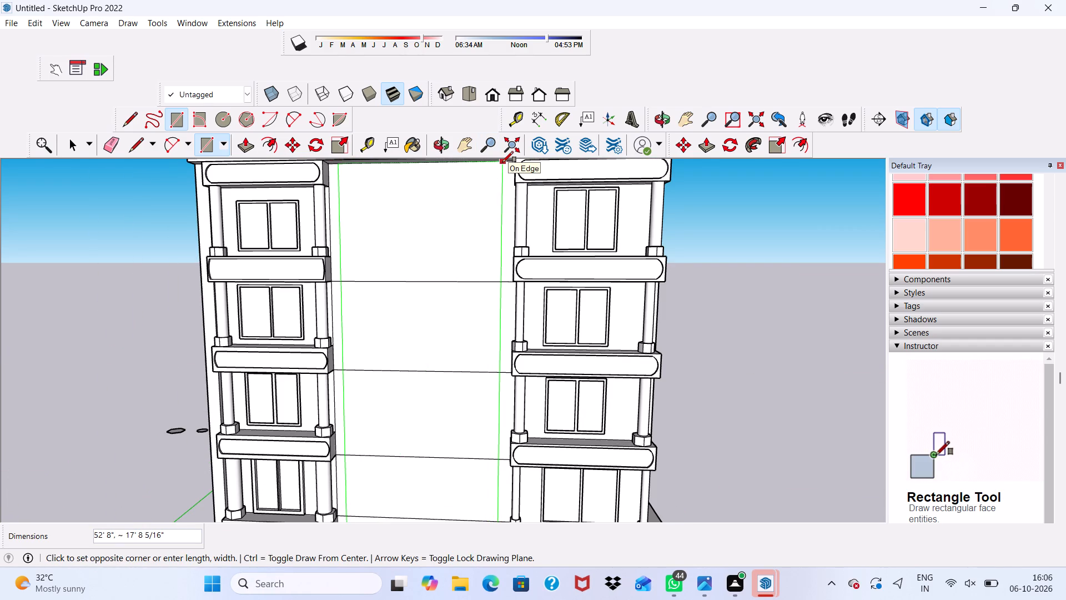
left_click(502, 162)
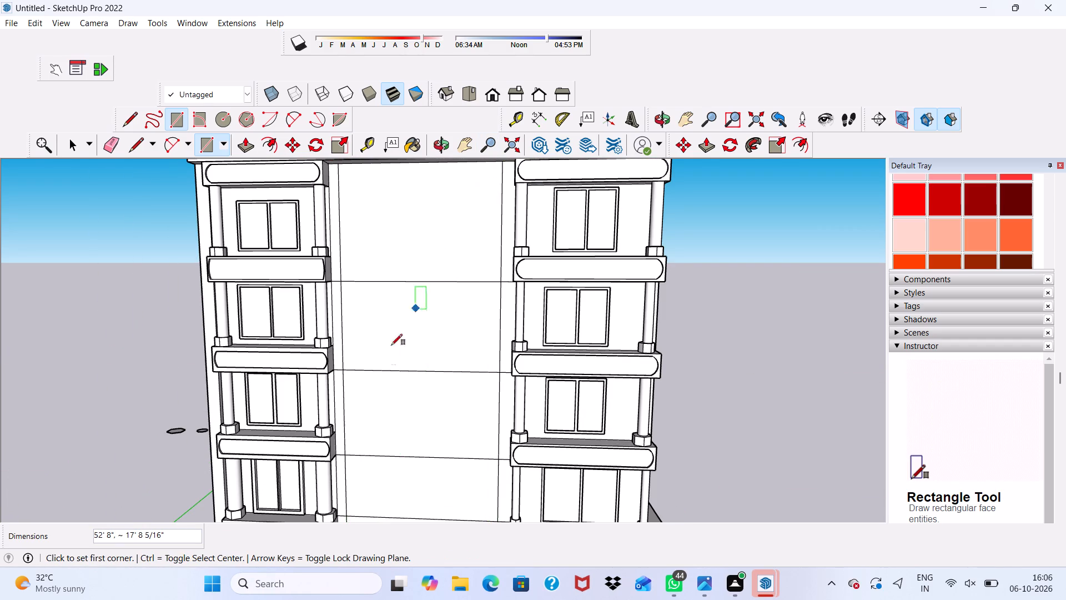
key("space")
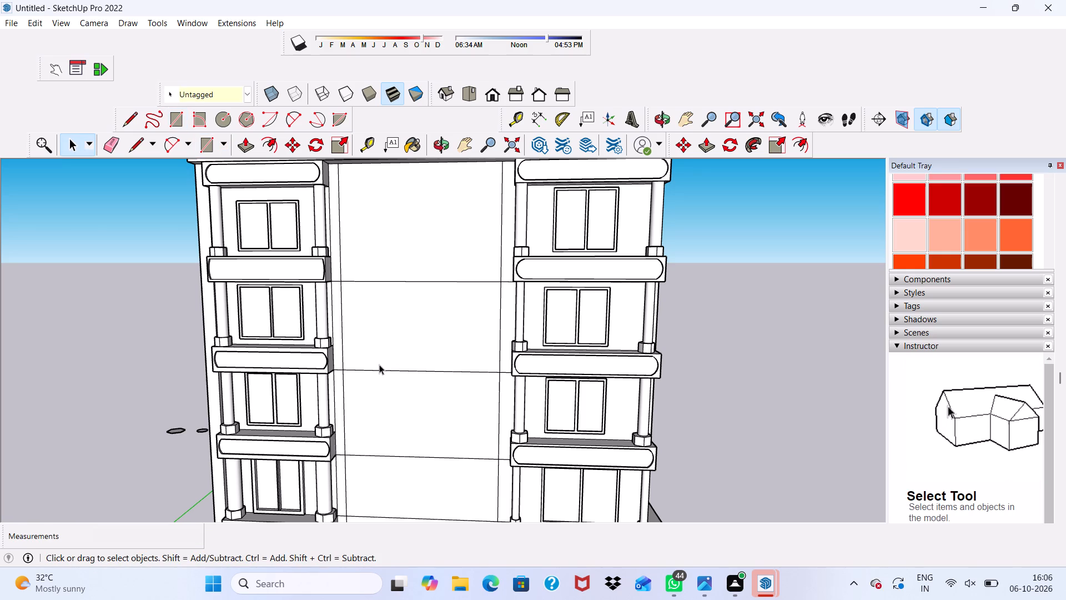
Erase the horizontal floor lines crossing the inside of the tall central rectangle.
left_click(104, 139)
left_click_drag(443, 251, 407, 363)
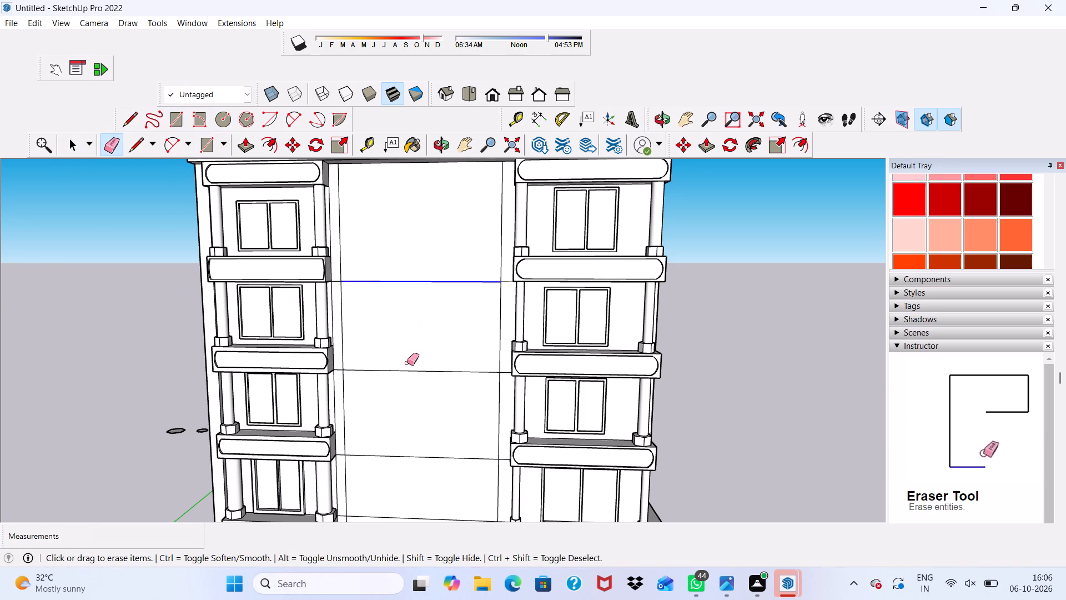
left_click_drag(407, 363, 402, 377)
scroll(401, 356, "down", 5)
left_click_drag(402, 404, 400, 446)
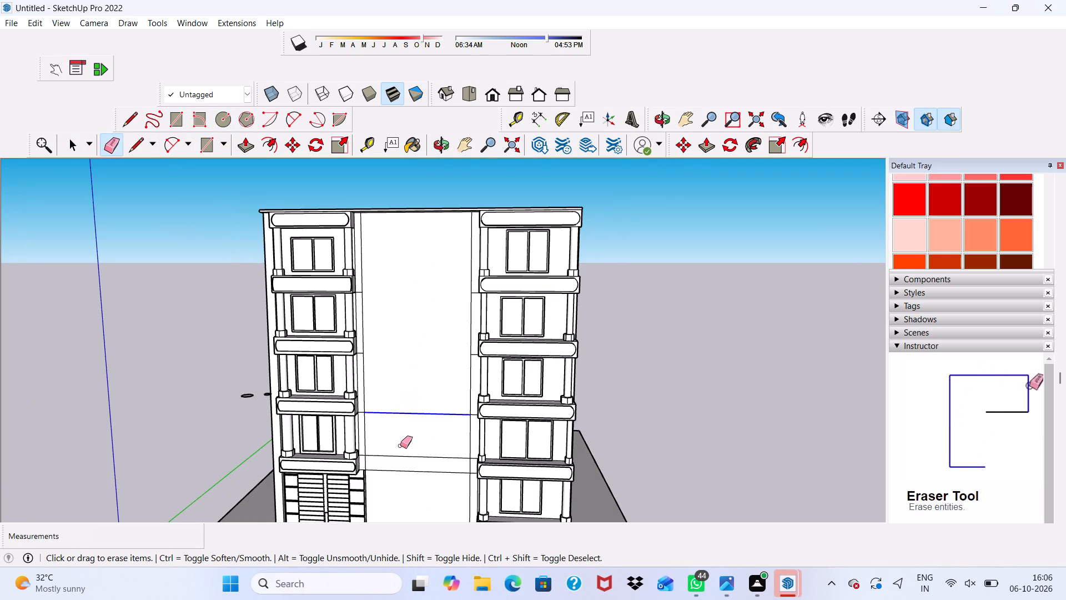
left_click_drag(400, 446, 401, 467)
scroll(401, 467, "down", 3)
scroll(421, 396, "down", 5)
middle_click_drag(418, 411, 414, 439)
scroll(414, 439, "up", 12)
left_click_drag(414, 439, 409, 448)
Erase the leftover short floor-line segments in the narrow strip between the central rectangle and the left bay.
scroll(309, 368, "up", 5)
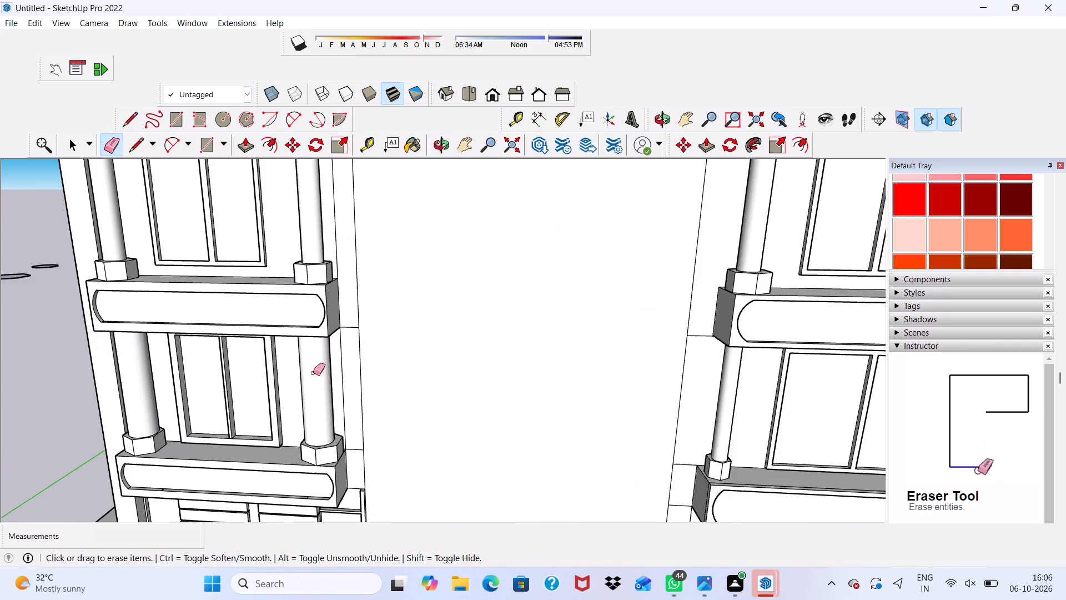
scroll(313, 373, "up", 5)
left_click(354, 323)
left_click(351, 326)
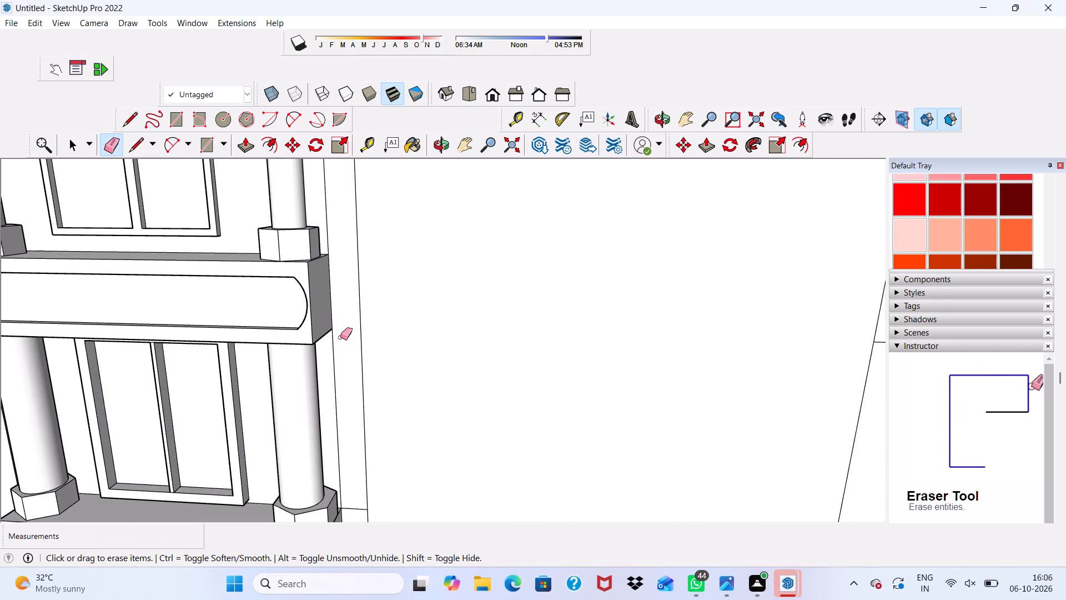
left_click(351, 511)
left_click_drag(351, 502, 357, 514)
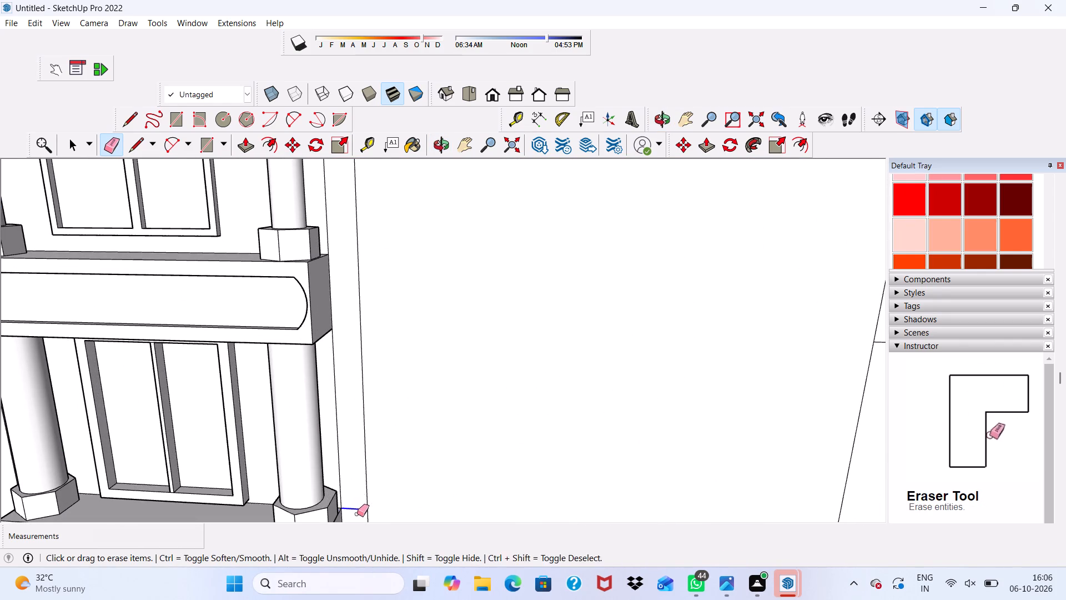
scroll(350, 333, "down", 19)
scroll(421, 218, "up", 11)
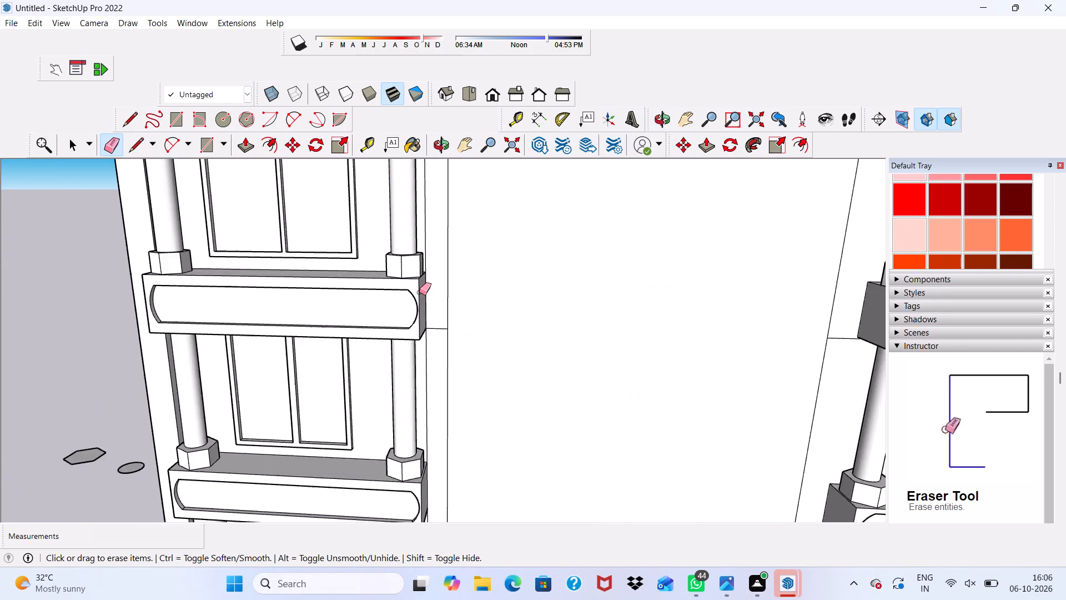
scroll(419, 292, "up", 6)
left_click_drag(445, 344, 448, 351)
scroll(445, 335, "down", 1)
scroll(445, 335, "up", 1)
scroll(445, 335, "down", 8)
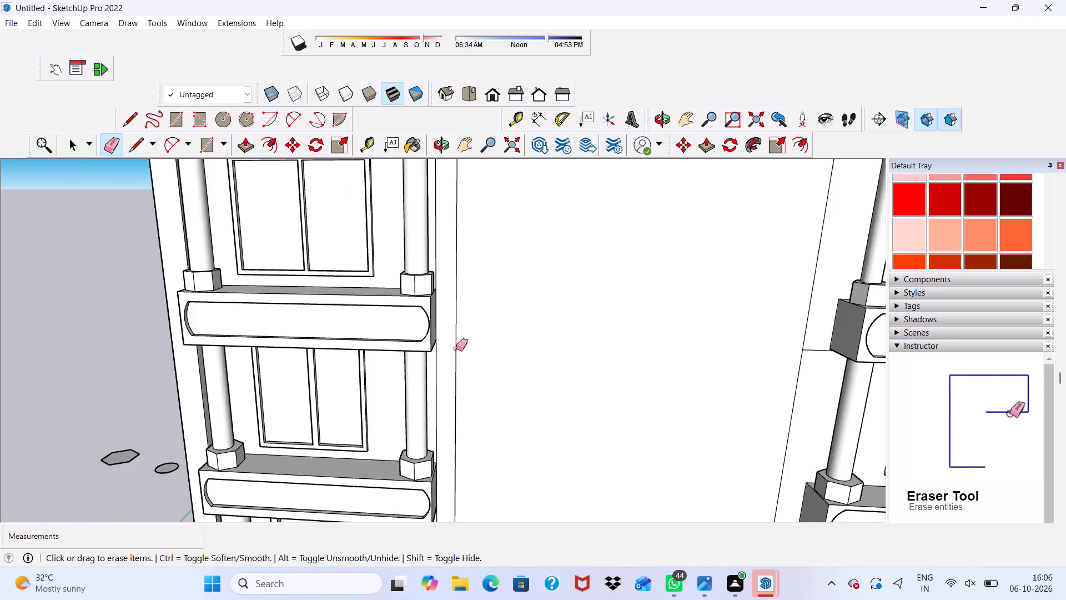
scroll(456, 348, "down", 8)
scroll(443, 282, "up", 5)
scroll(470, 234, "up", 5)
scroll(459, 226, "down", 10)
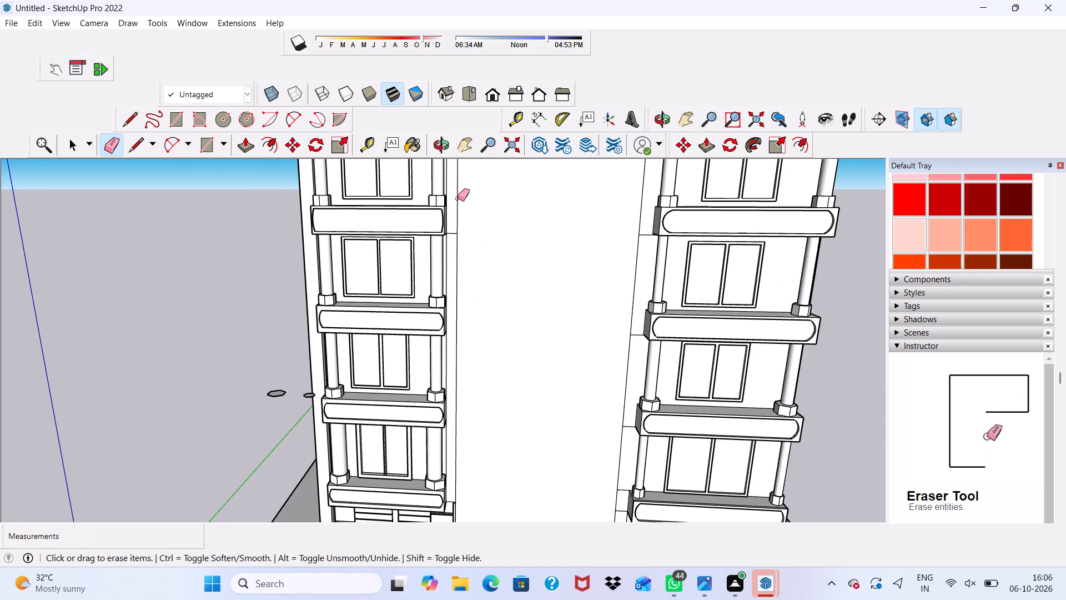
scroll(429, 181, "up", 9)
left_click_drag(480, 293, 484, 317)
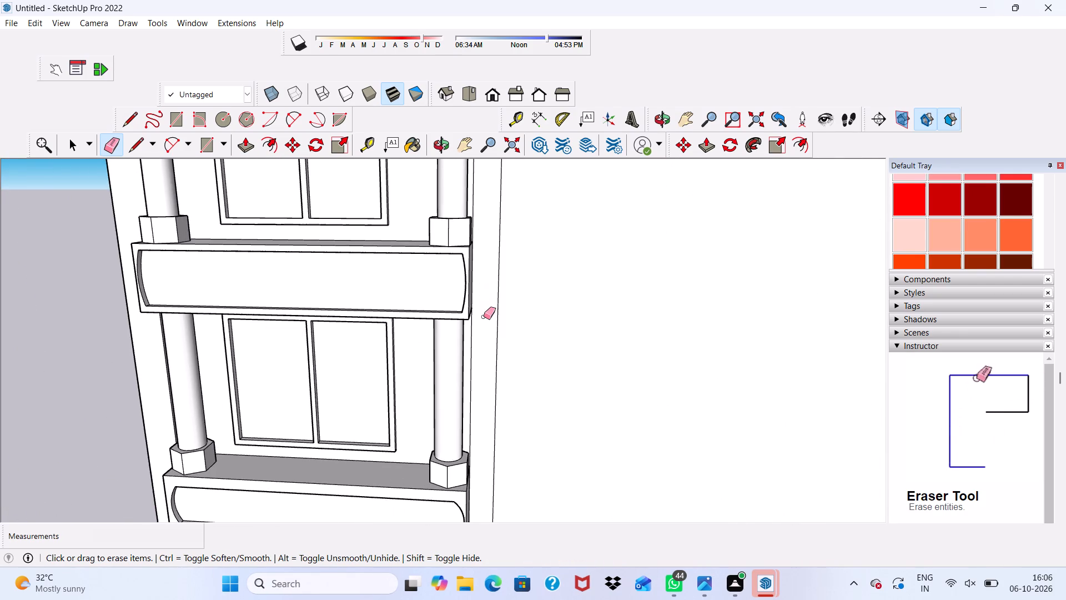
Erase the upper two leftover floor-line segments in the narrow strip between the central rectangle and the right bay.
scroll(484, 317, "down", 13)
scroll(460, 345, "up", 1)
scroll(456, 351, "down", 5)
scroll(461, 262, "up", 12)
scroll(464, 276, "down", 7)
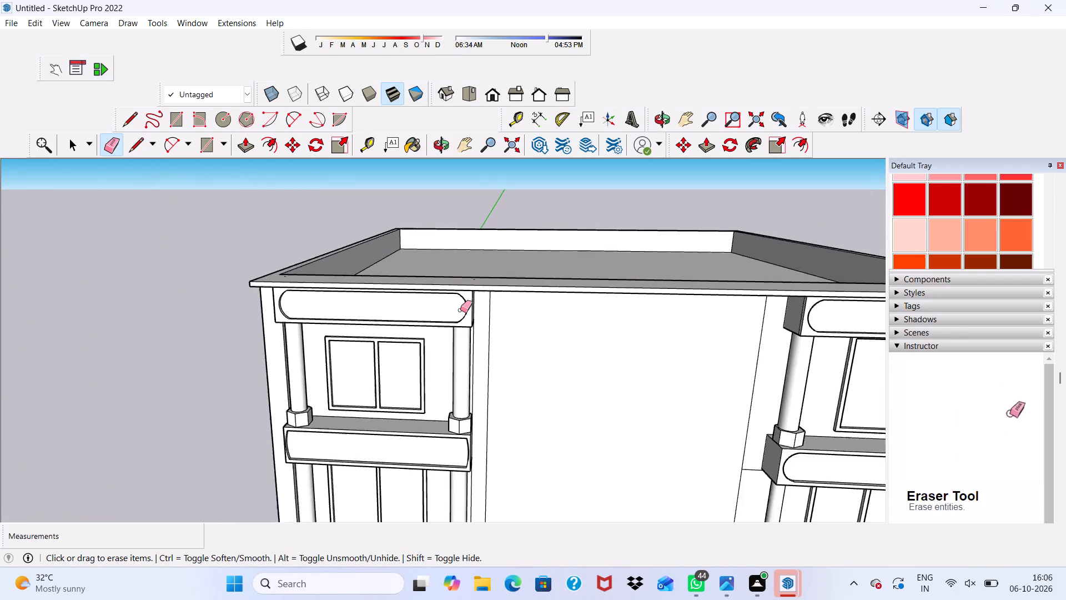
scroll(460, 310, "down", 3)
scroll(647, 333, "up", 6)
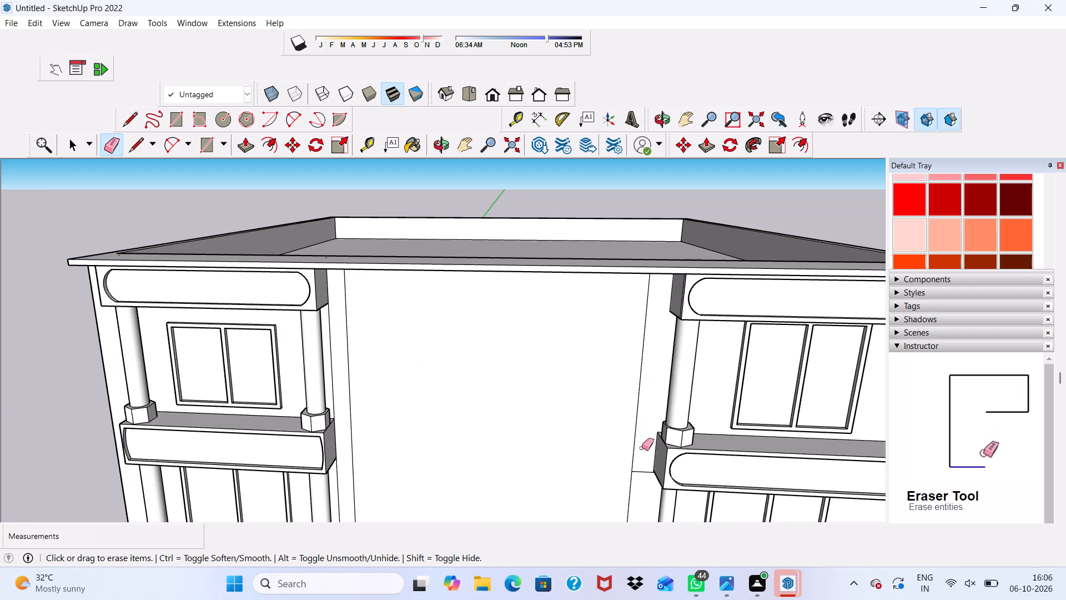
left_click_drag(642, 449, 645, 469)
left_click(645, 469)
scroll(614, 401, "down", 10)
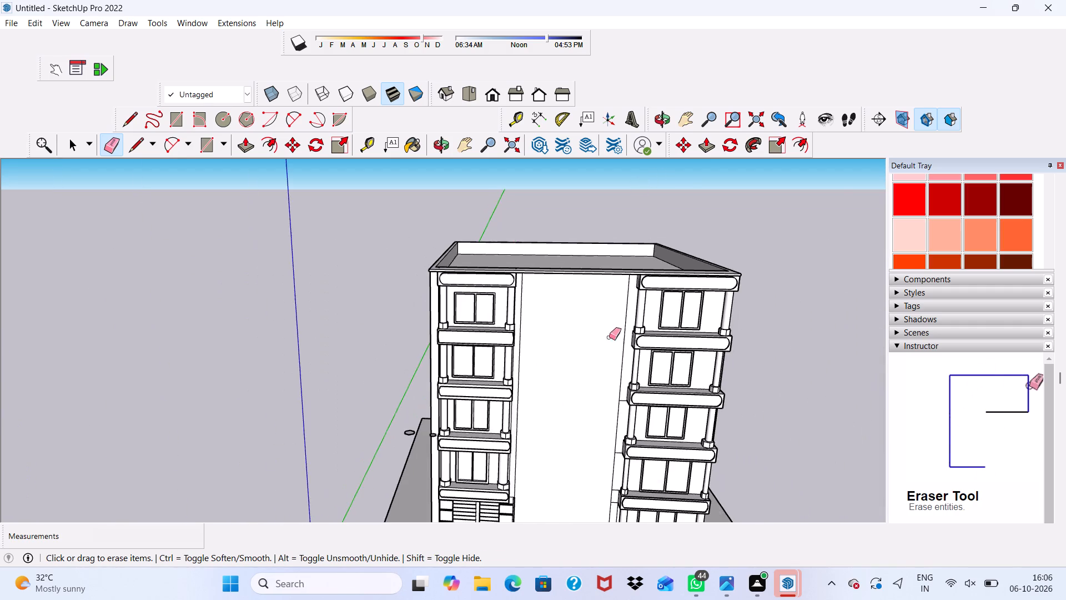
scroll(609, 378, "up", 10)
scroll(587, 92, "down", 6)
scroll(302, 486, "down", 9)
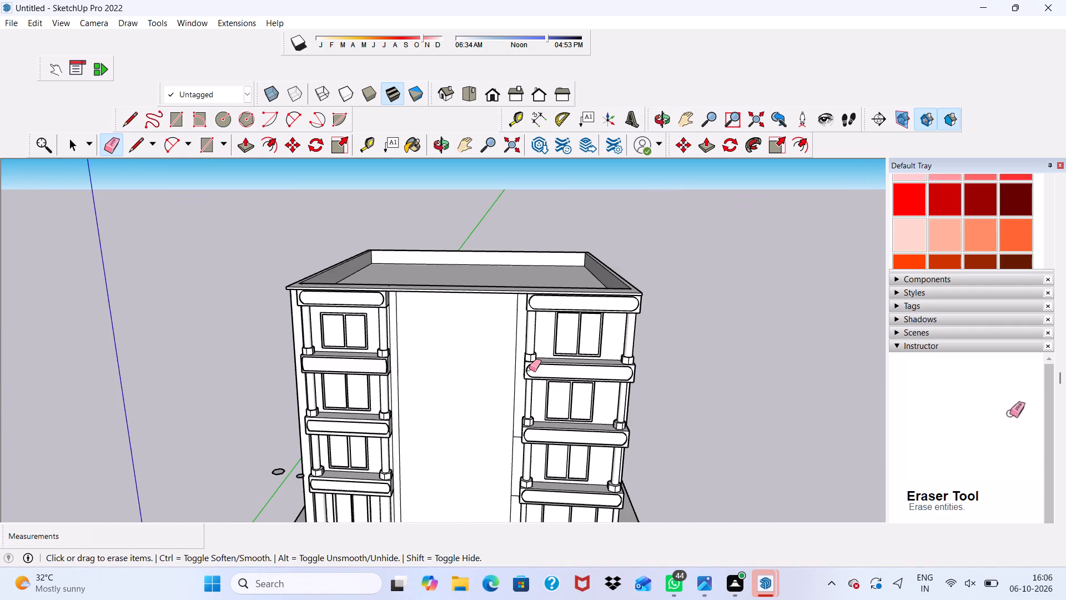
scroll(240, 134, "up", 6)
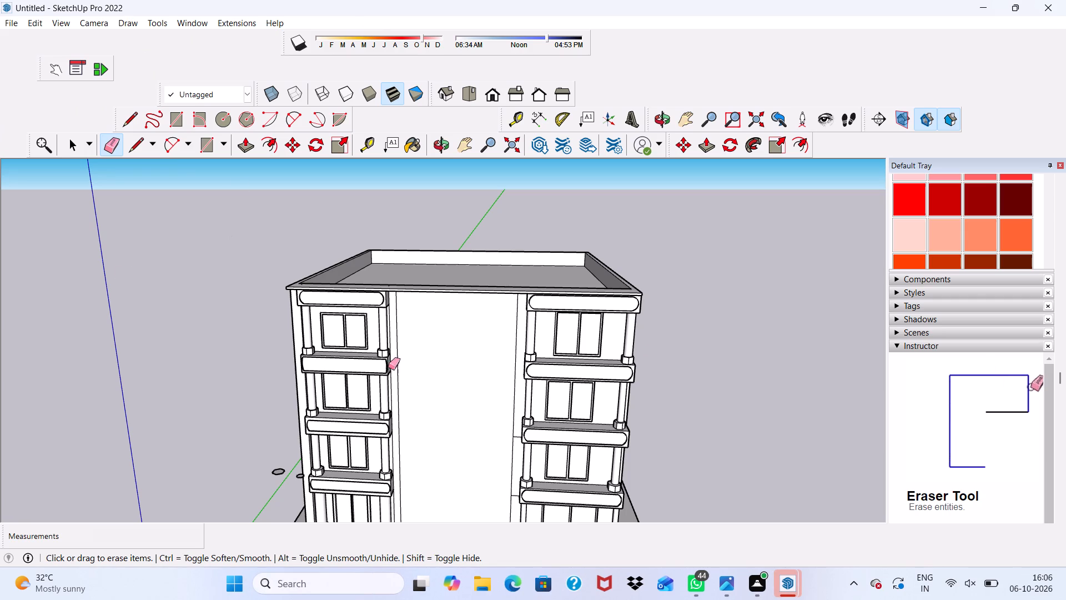
scroll(713, 227, "down", 2)
scroll(582, 478, "up", 9)
scroll(645, 190, "down", 4)
scroll(513, 431, "up", 7)
scroll(516, 283, "up", 3)
left_click_drag(493, 296, 468, 328)
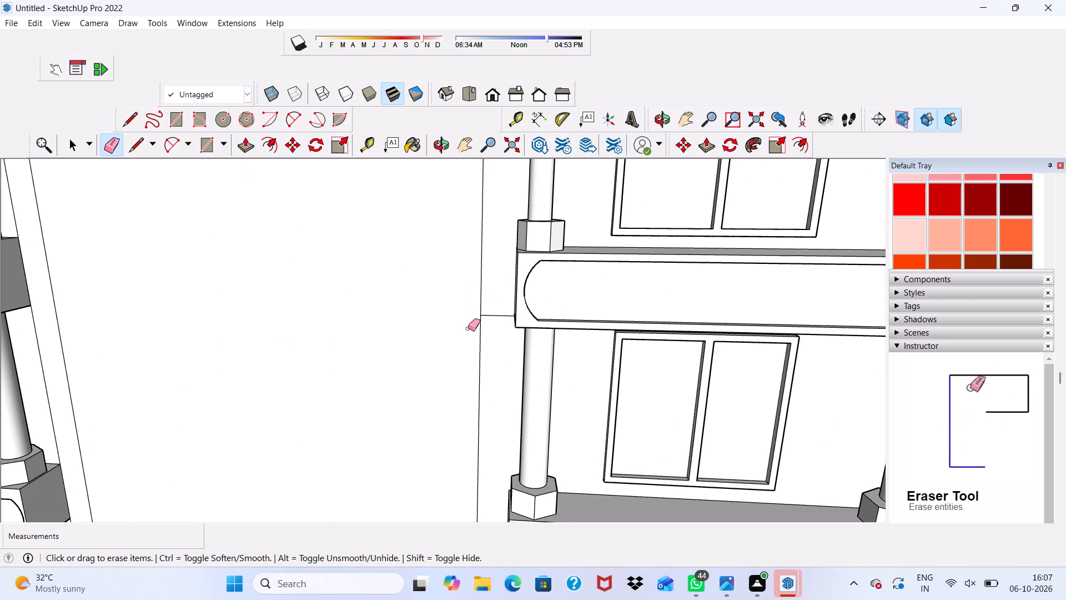
left_click_drag(504, 296, 497, 324)
Erase the leftover floor-line segments beside the middle ledges in the narrow strip between the central rectangle and the right bay.
scroll(499, 325, "down", 1)
scroll(500, 325, "up", 1)
scroll(500, 325, "down", 8)
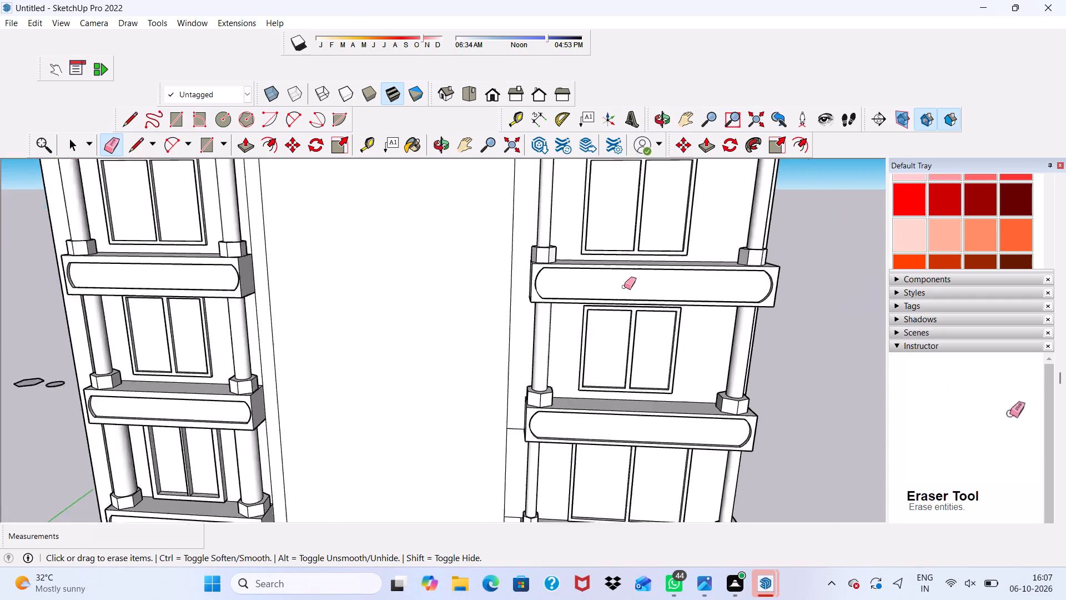
scroll(624, 287, "down", 1)
scroll(546, 420, "up", 11)
left_click_drag(499, 346, 246, 22)
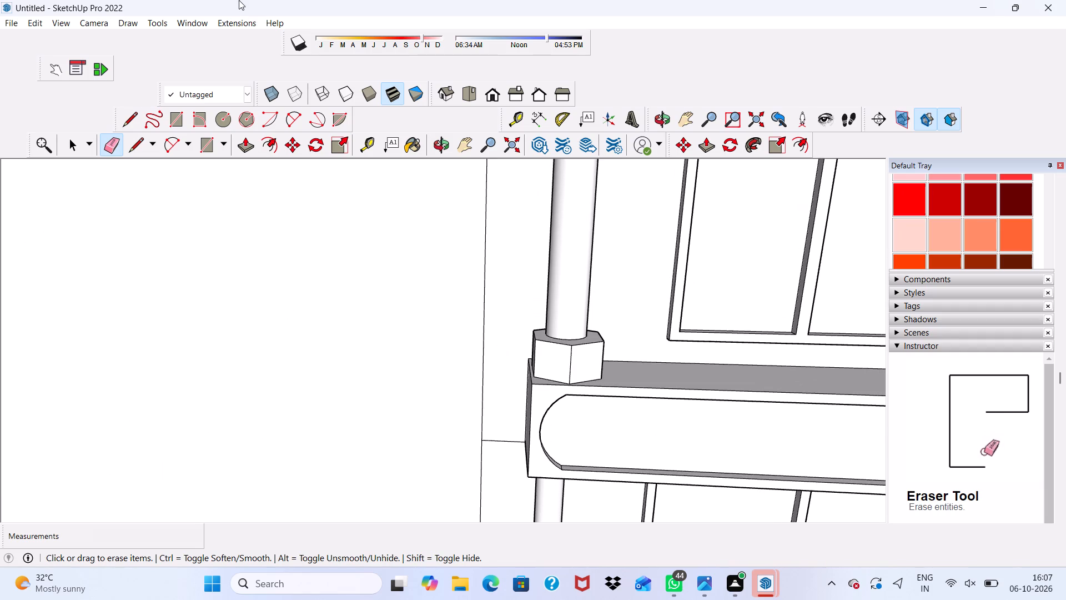
scroll(227, 0, "down", 9)
scroll(444, 301, "up", 3)
scroll(443, 236, "down", 3)
scroll(444, 239, "up", 1)
scroll(445, 243, "down", 8)
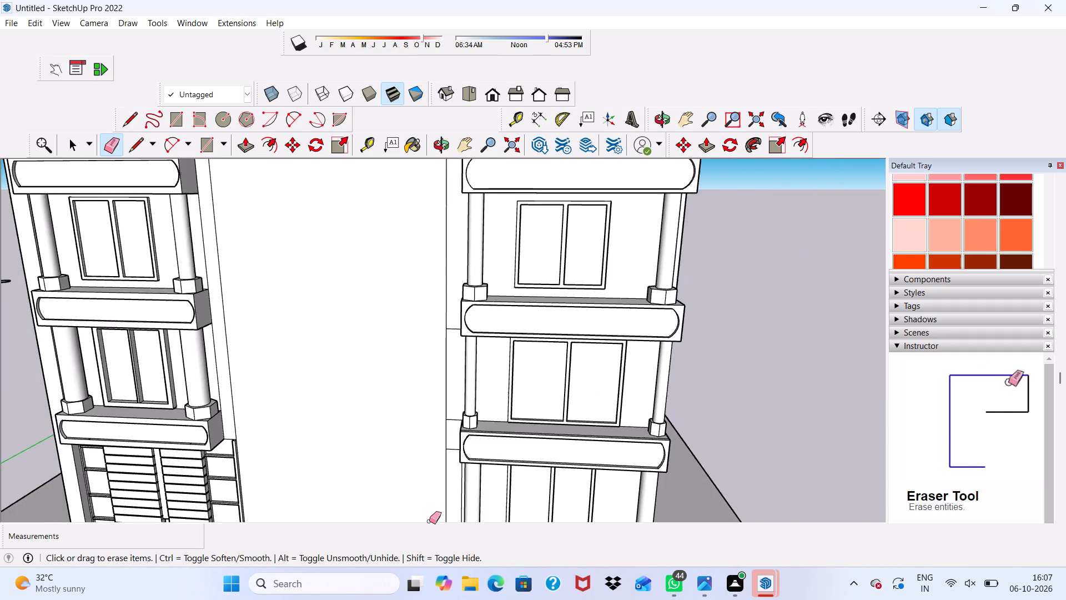
scroll(429, 521, "up", 9)
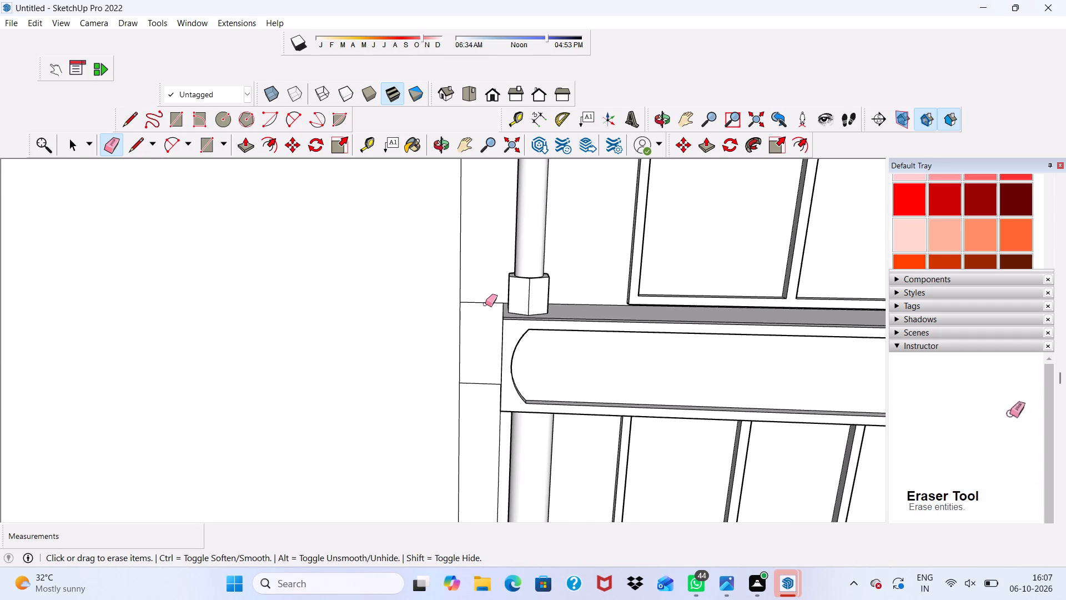
left_click_drag(485, 304, 484, 313)
left_click_drag(479, 376, 480, 391)
scroll(483, 391, "down", 6)
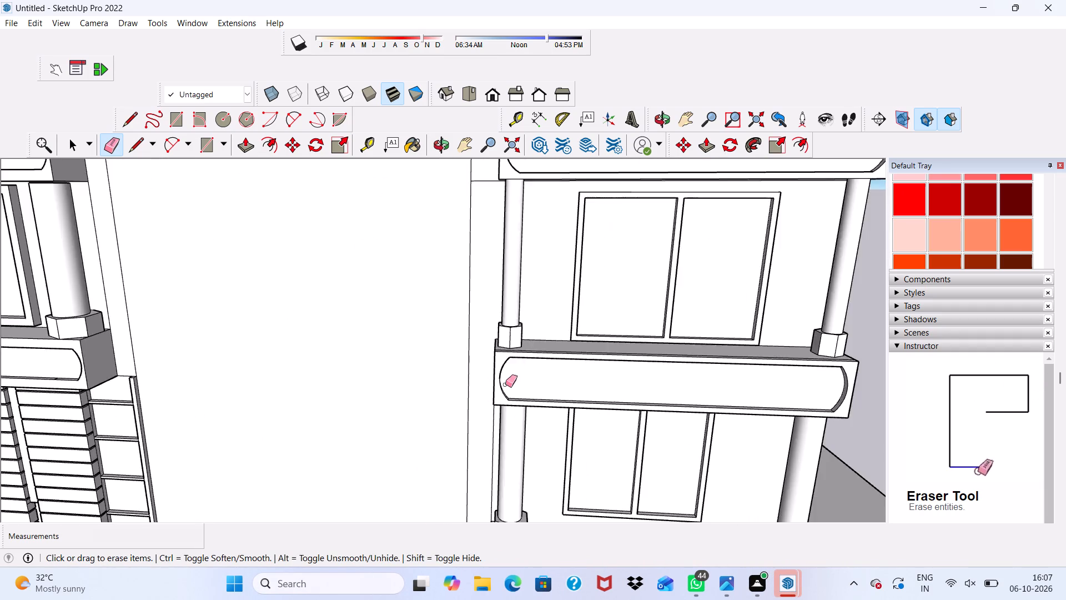
Erase the last leftover floor-line segment beside the lower ledge in the strip between the central rectangle and the right bay.
scroll(505, 384, "down", 2)
scroll(509, 417, "up", 1)
scroll(514, 432, "down", 2)
scroll(484, 256, "up", 8)
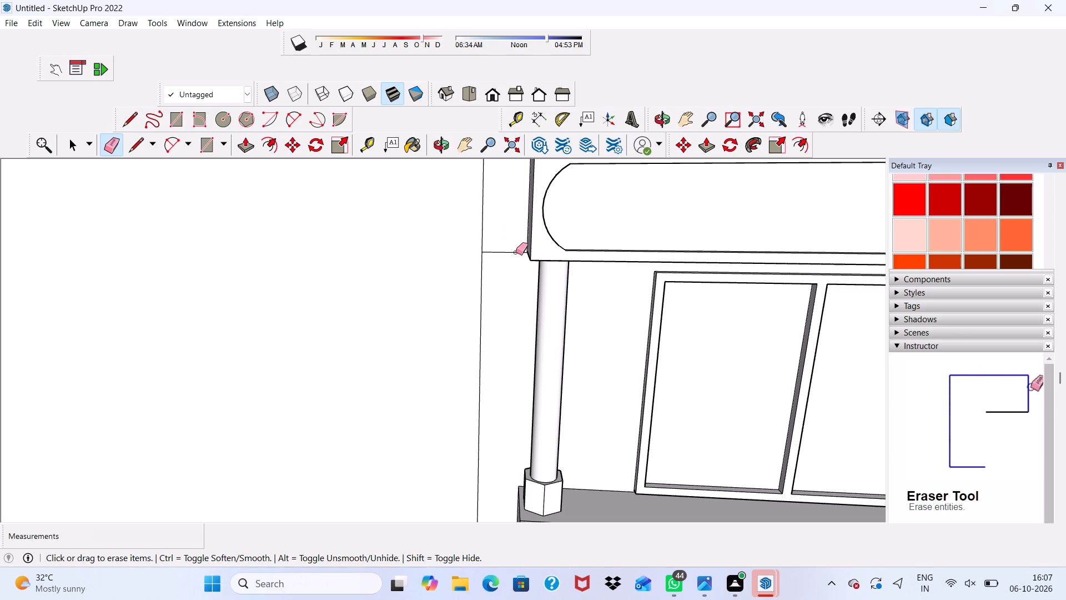
left_click_drag(507, 231, 506, 271)
scroll(501, 264, "down", 6)
scroll(501, 266, "up", 1)
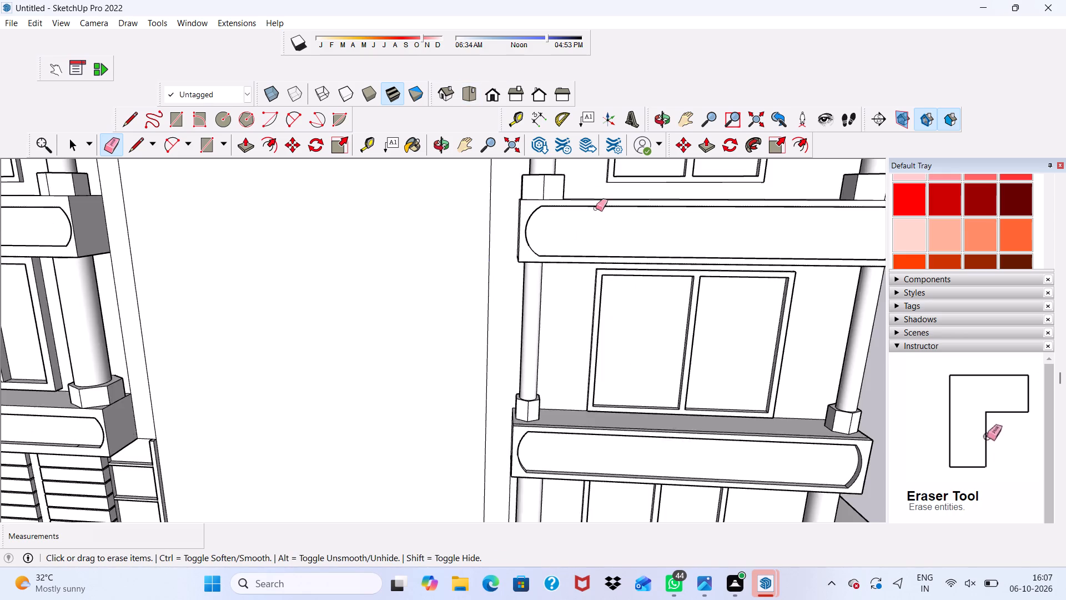
scroll(585, 187, "down", 5)
scroll(551, 414, "up", 1)
scroll(552, 459, "down", 2)
scroll(571, 545, "up", 5)
scroll(479, 414, "down", 1)
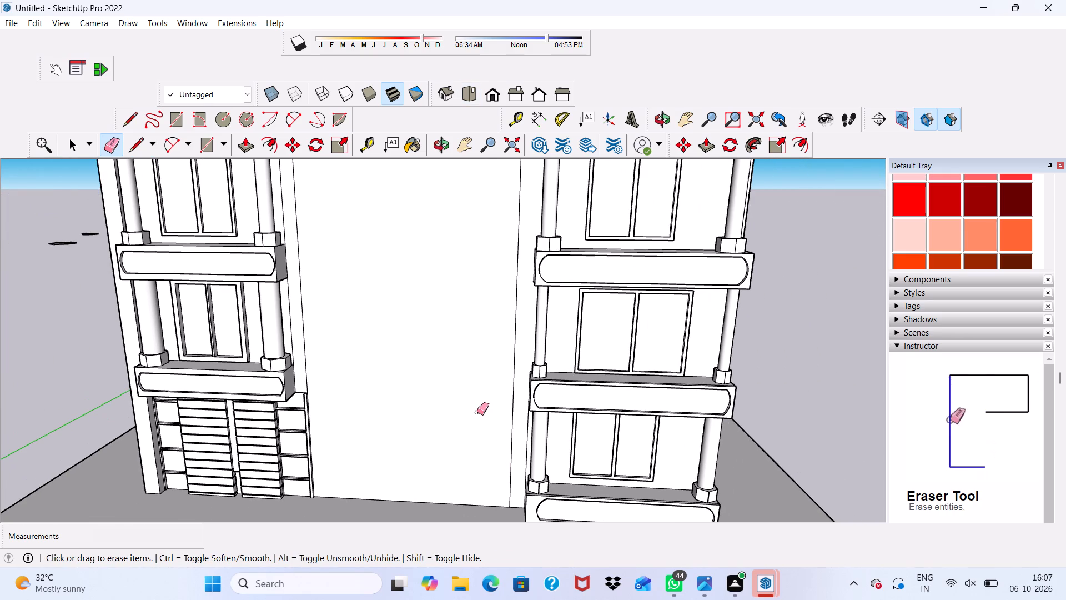
left_click_drag(477, 412, 419, 366)
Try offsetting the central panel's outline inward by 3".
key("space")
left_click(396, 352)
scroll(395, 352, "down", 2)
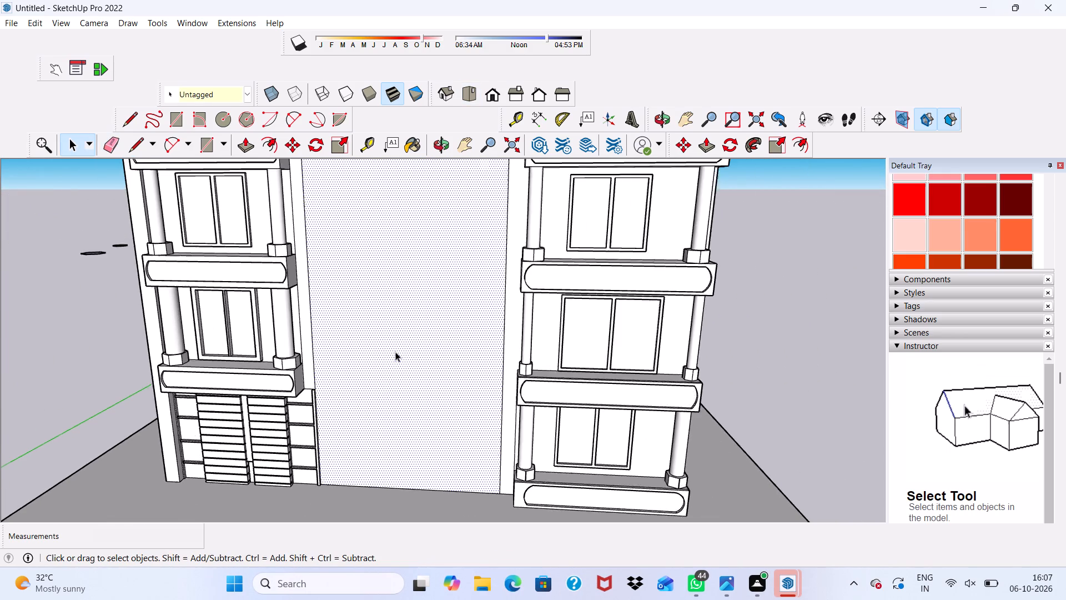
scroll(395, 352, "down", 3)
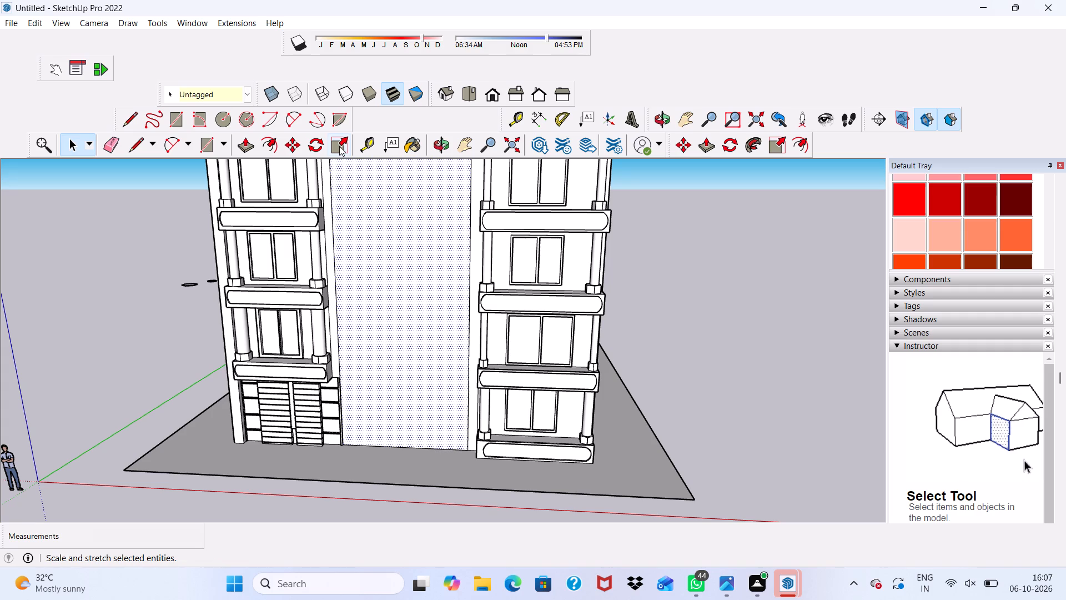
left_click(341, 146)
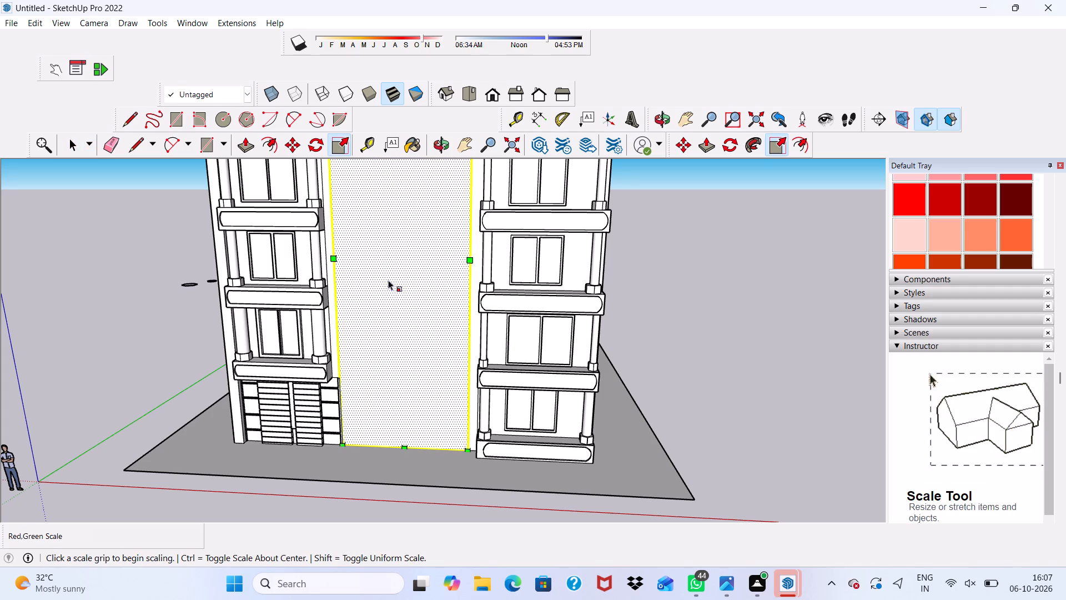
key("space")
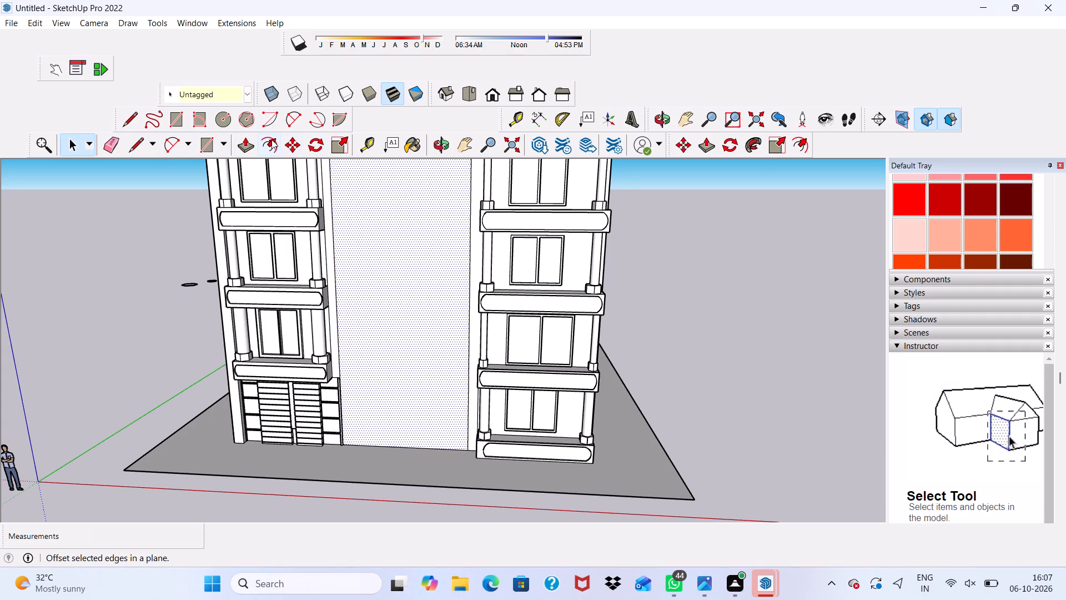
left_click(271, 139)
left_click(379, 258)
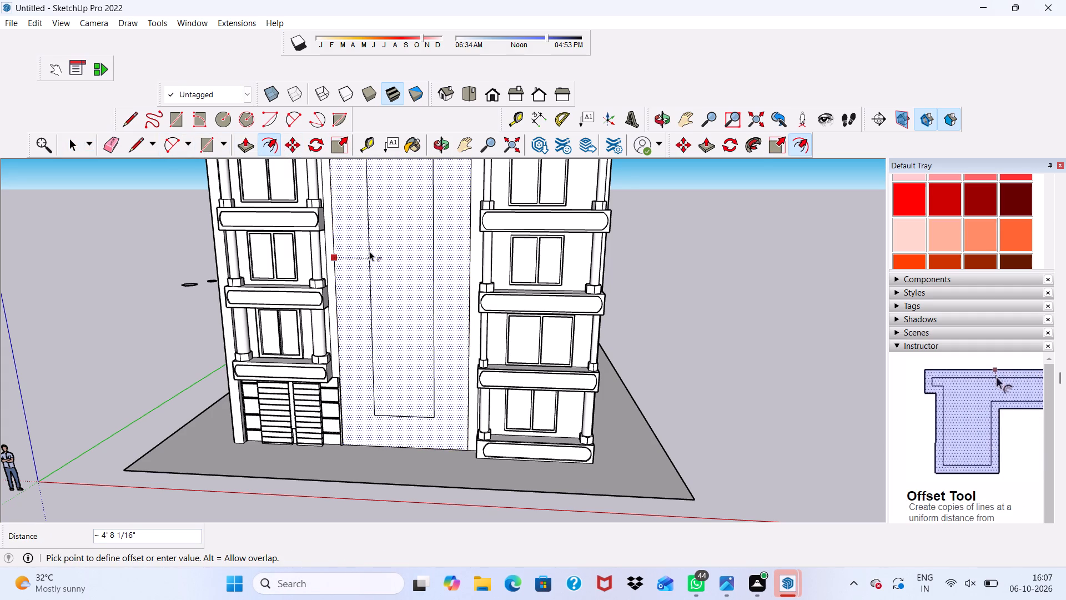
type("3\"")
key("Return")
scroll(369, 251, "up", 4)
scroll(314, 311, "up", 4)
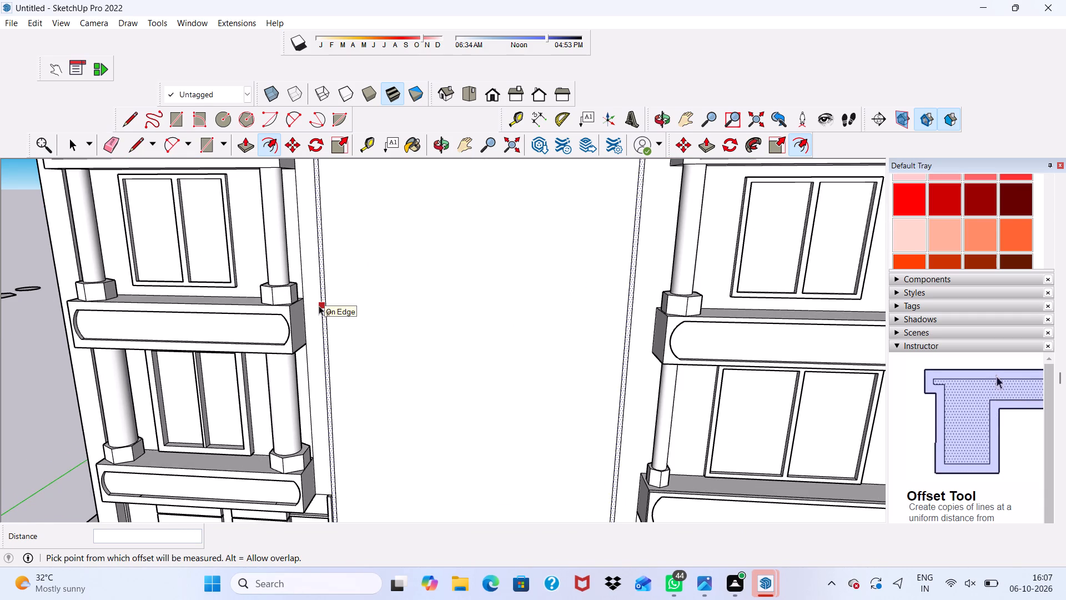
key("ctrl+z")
Offset the central panel's outline inward by 9" to form a border around it.
left_click(422, 327)
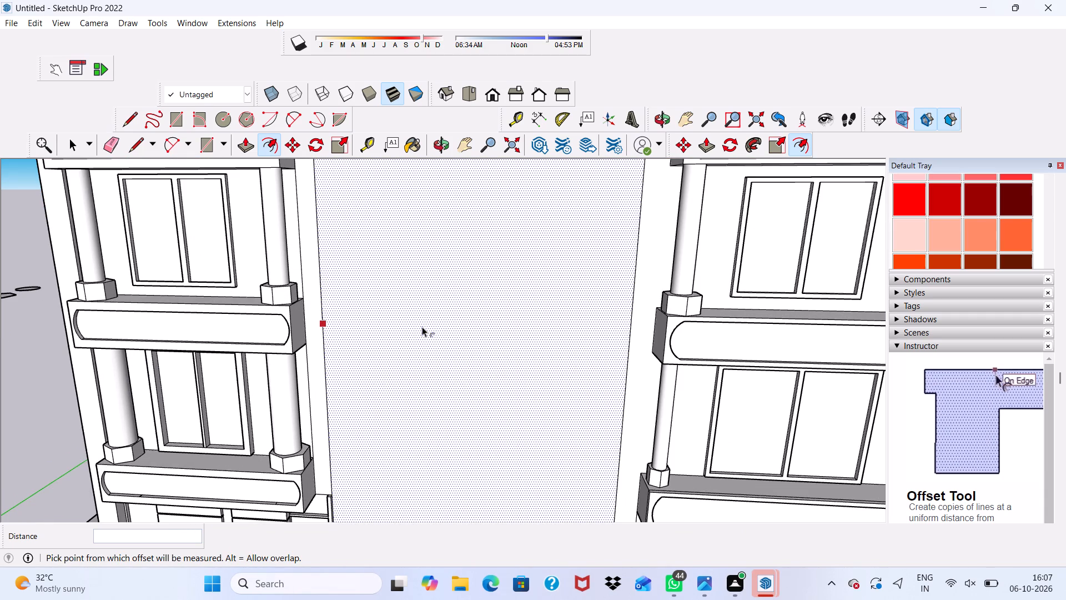
type("9\"")
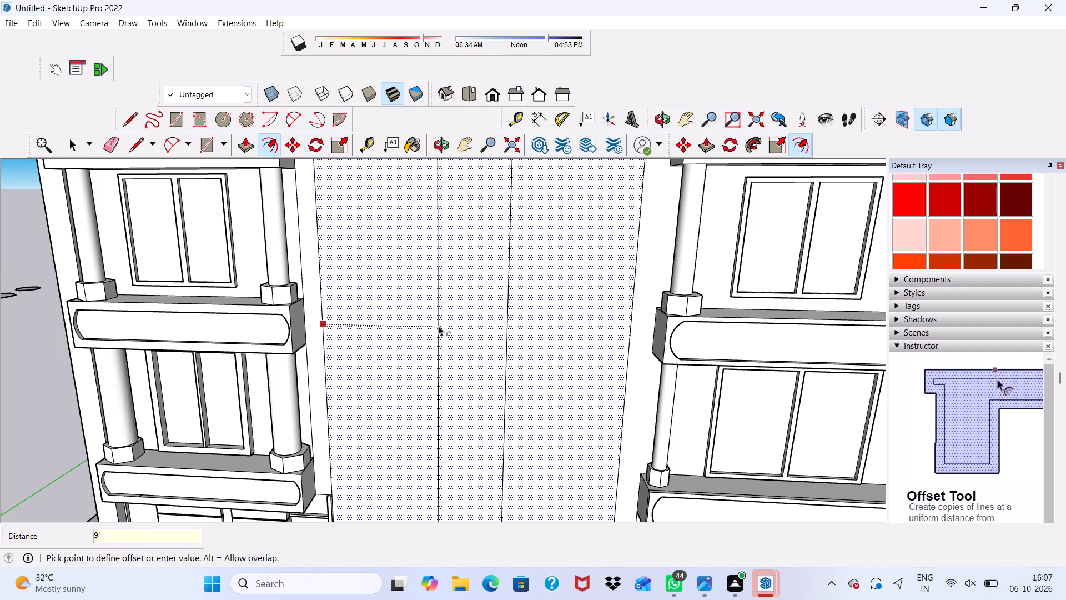
key("Return")
Examine the central panel's border against the side bays, the roof edge and the ground.
scroll(438, 326, "down", 10)
scroll(423, 370, "down", 1)
middle_click_drag(423, 367, 434, 351)
scroll(436, 349, "down", 1)
scroll(433, 352, "up", 1)
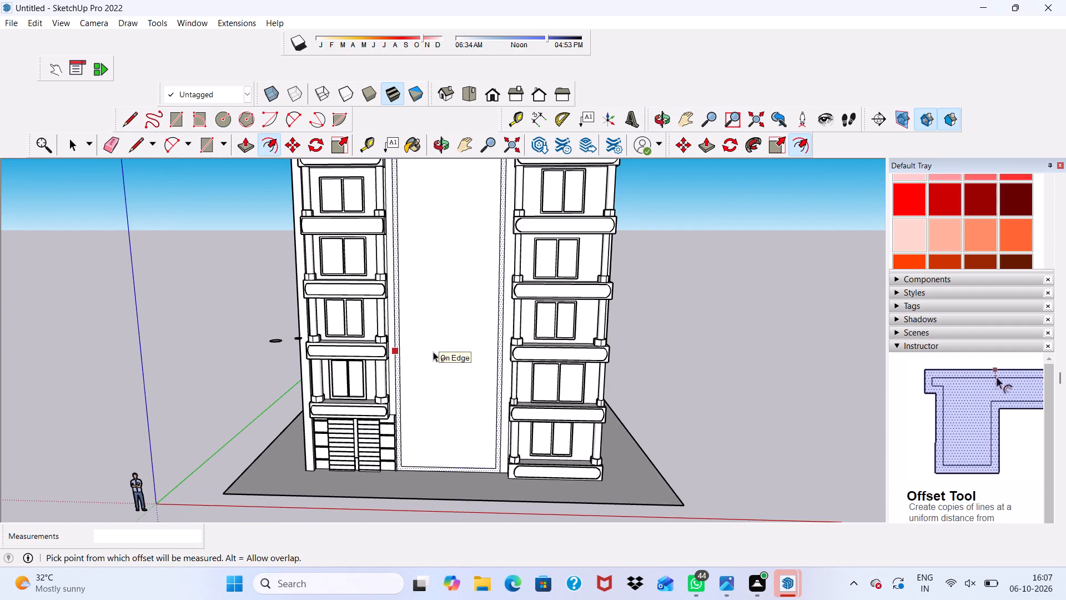
scroll(433, 352, "down", 6)
scroll(455, 394, "down", 1)
scroll(455, 386, "up", 2)
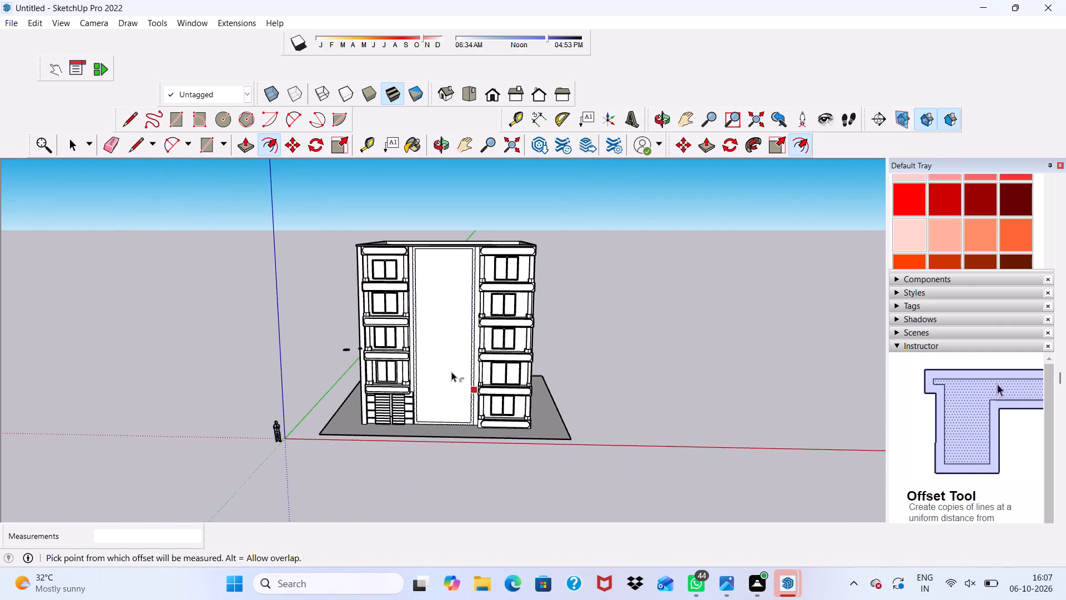
scroll(451, 372, "up", 2)
middle_click_drag(379, 436, 384, 392)
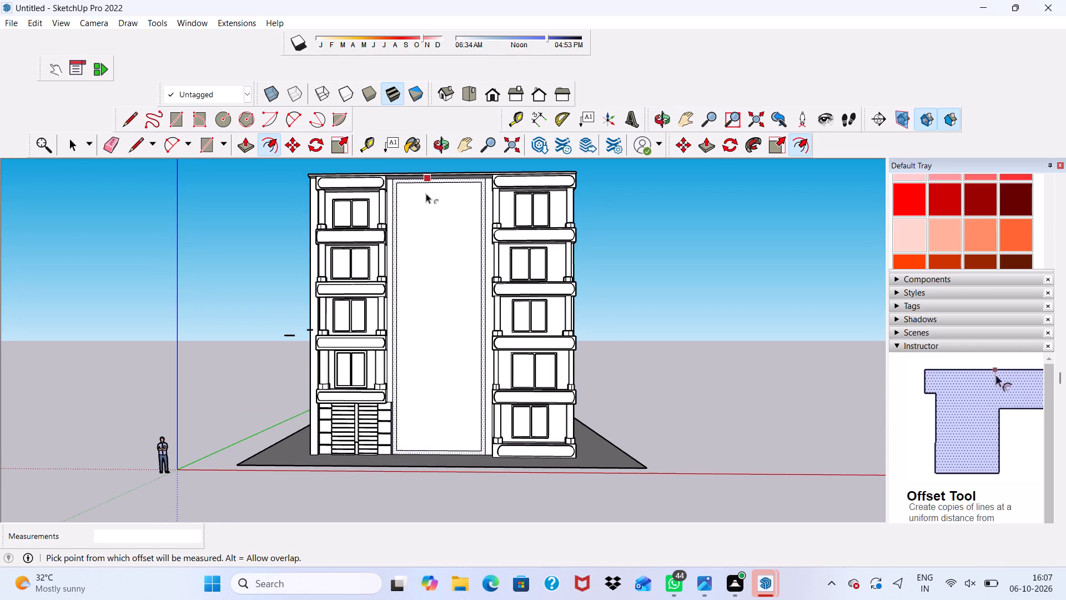
scroll(423, 193, "up", 4)
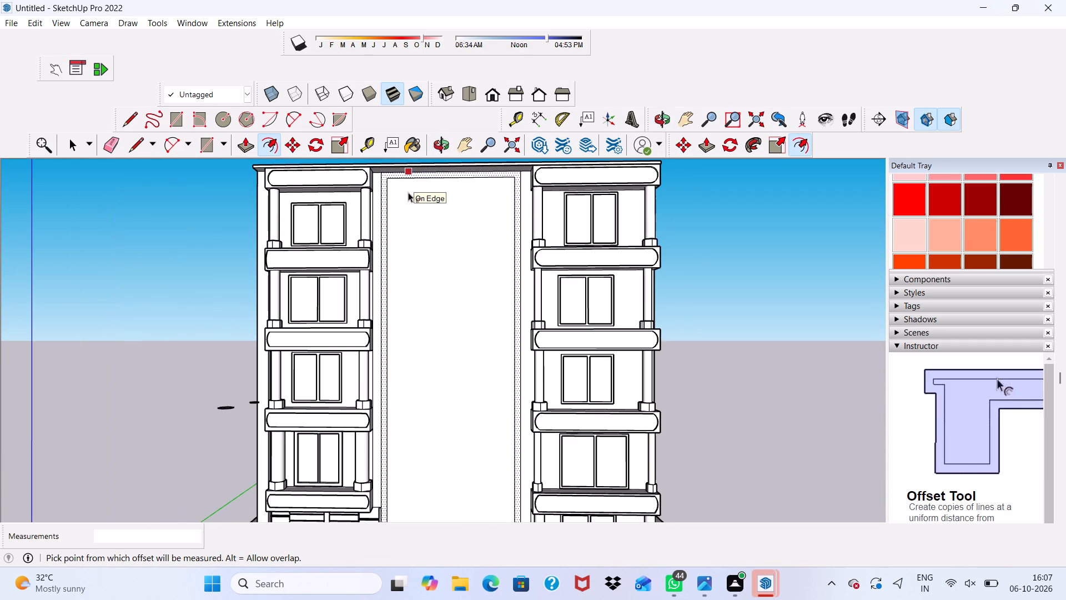
scroll(408, 192, "down", 6)
scroll(425, 179, "up", 4)
middle_click_drag(425, 179, 428, 162)
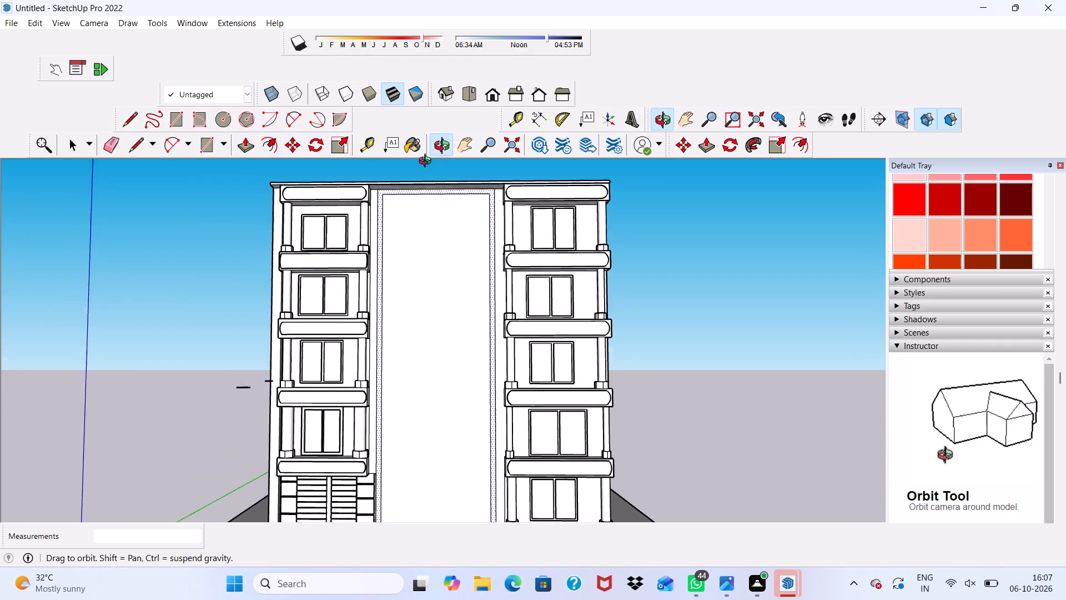
middle_click_drag(428, 162, 387, 291)
scroll(378, 352, "up", 3)
scroll(426, 191, "up", 4)
scroll(426, 190, "down", 12)
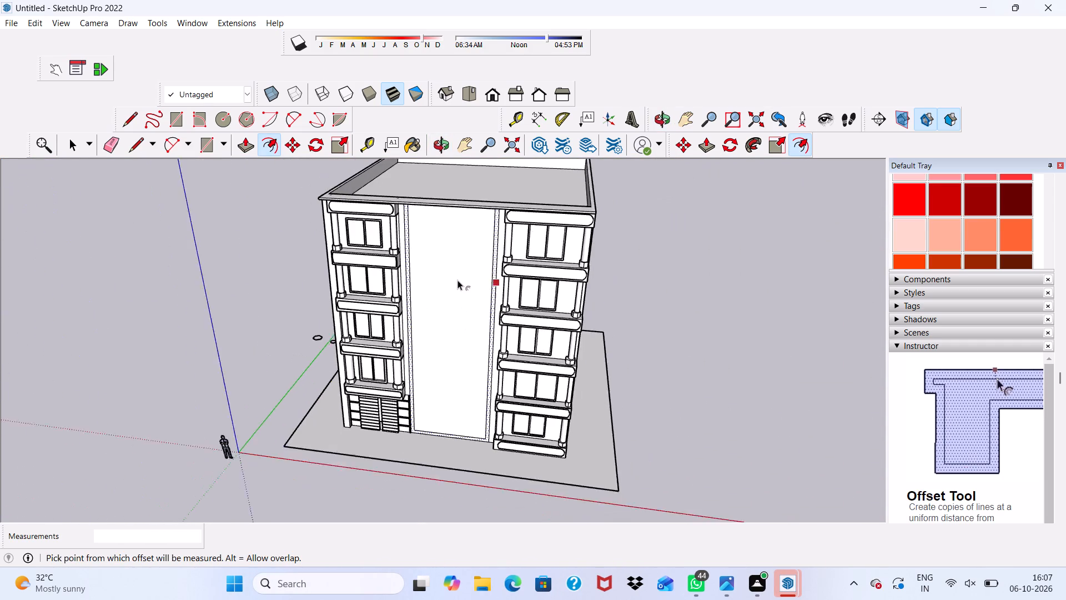
scroll(457, 280, "down", 1)
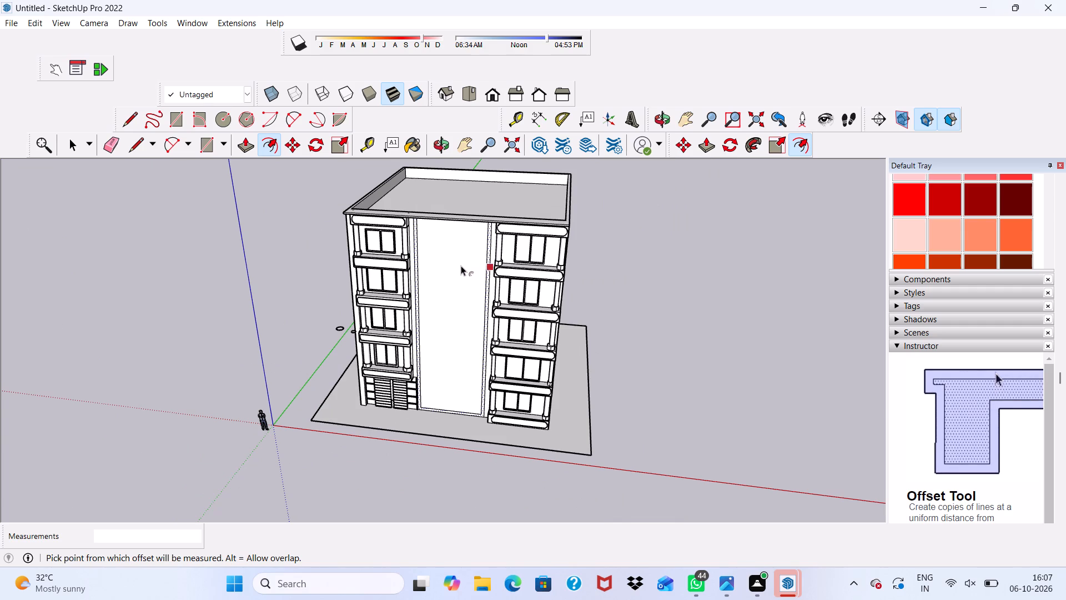
scroll(461, 262, "up", 3)
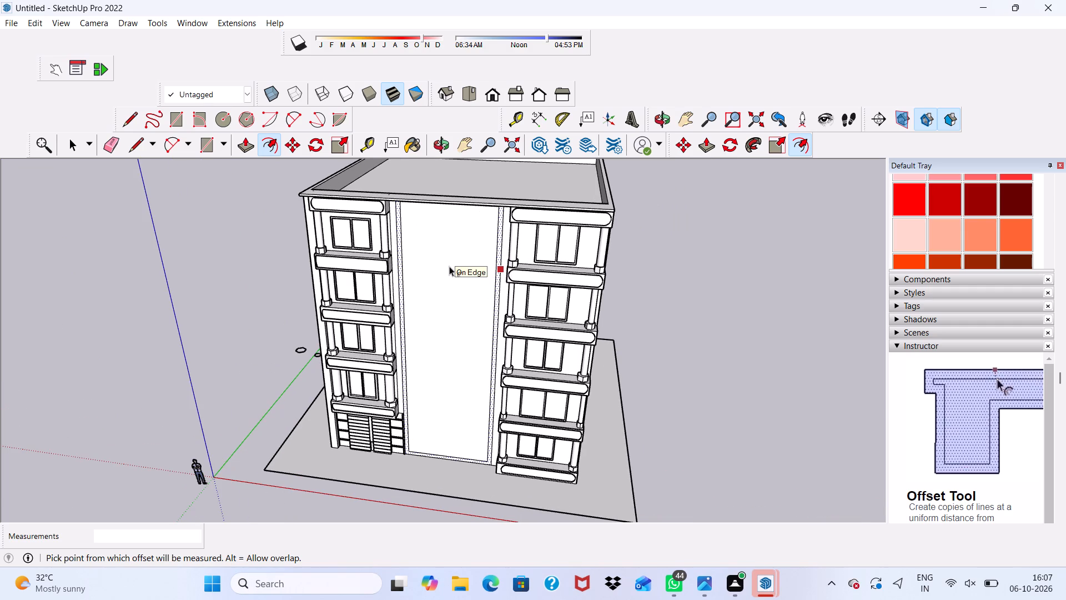
Push/Pull the border face around the central panel outward by 1' to form a raised frame.
key("space")
scroll(449, 266, "up", 3)
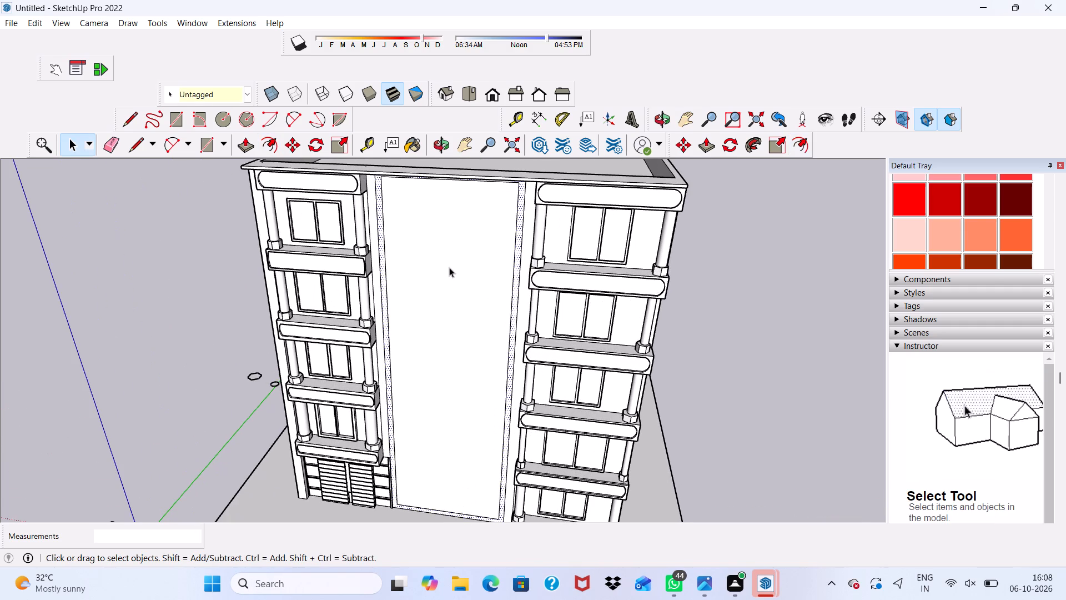
left_click(449, 267)
scroll(495, 257, "up", 7)
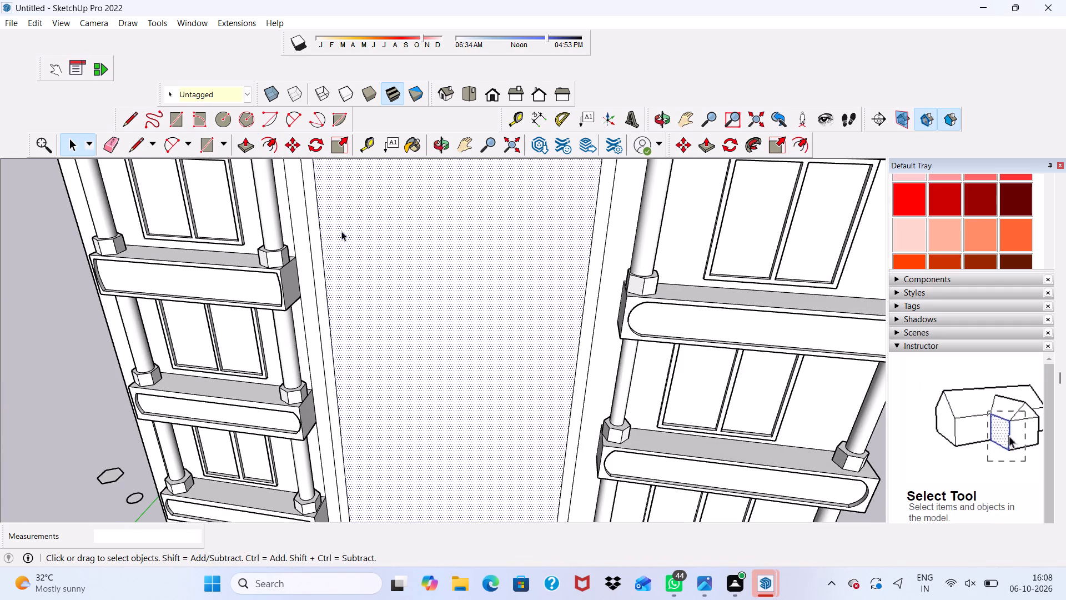
left_click(314, 250)
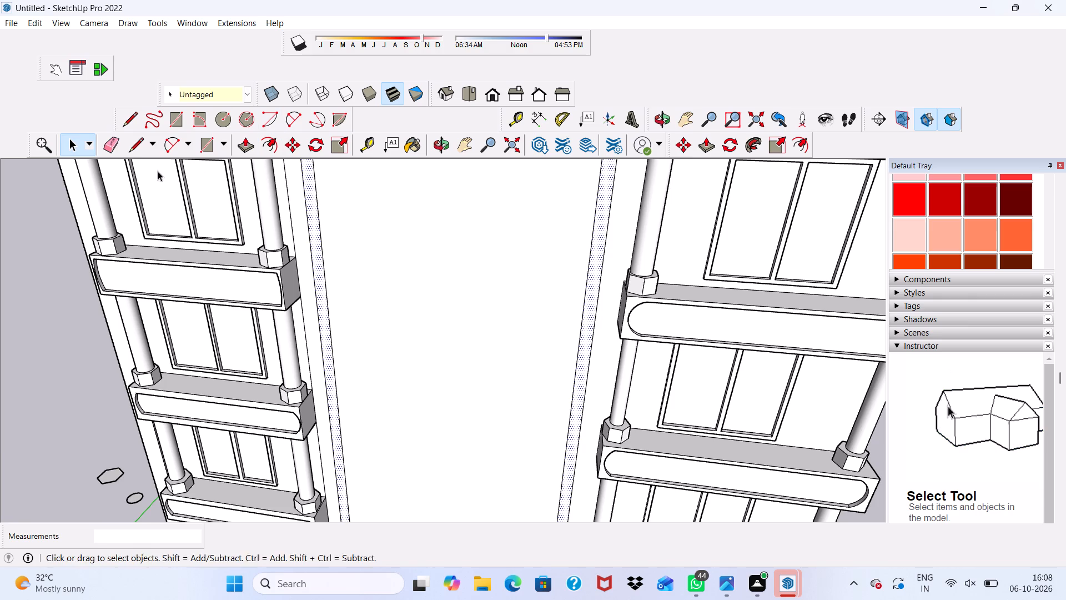
left_click(244, 149)
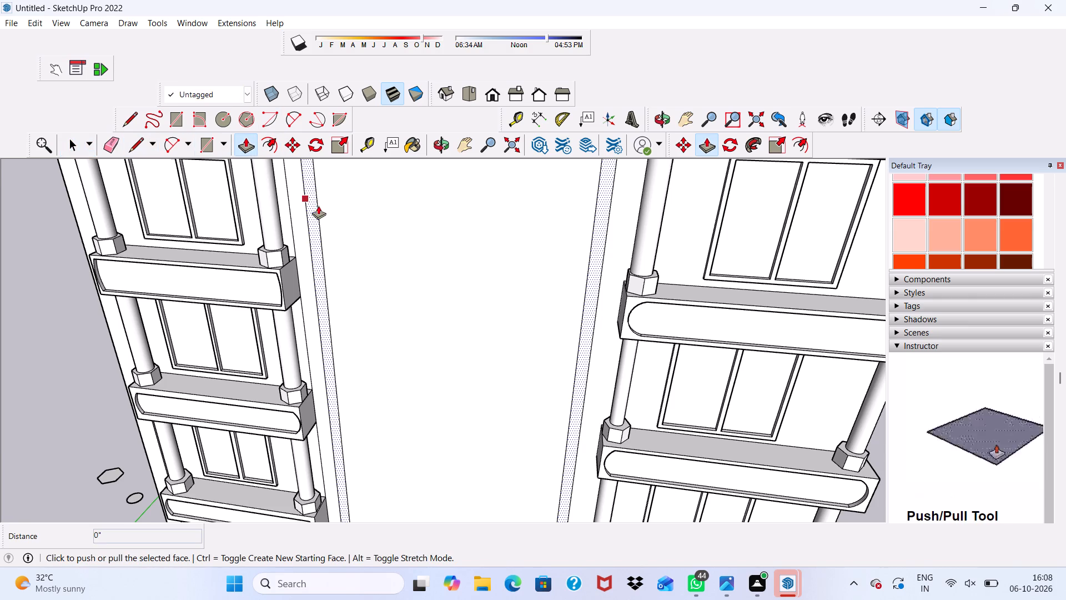
scroll(320, 207, "up", 3)
left_click(309, 218)
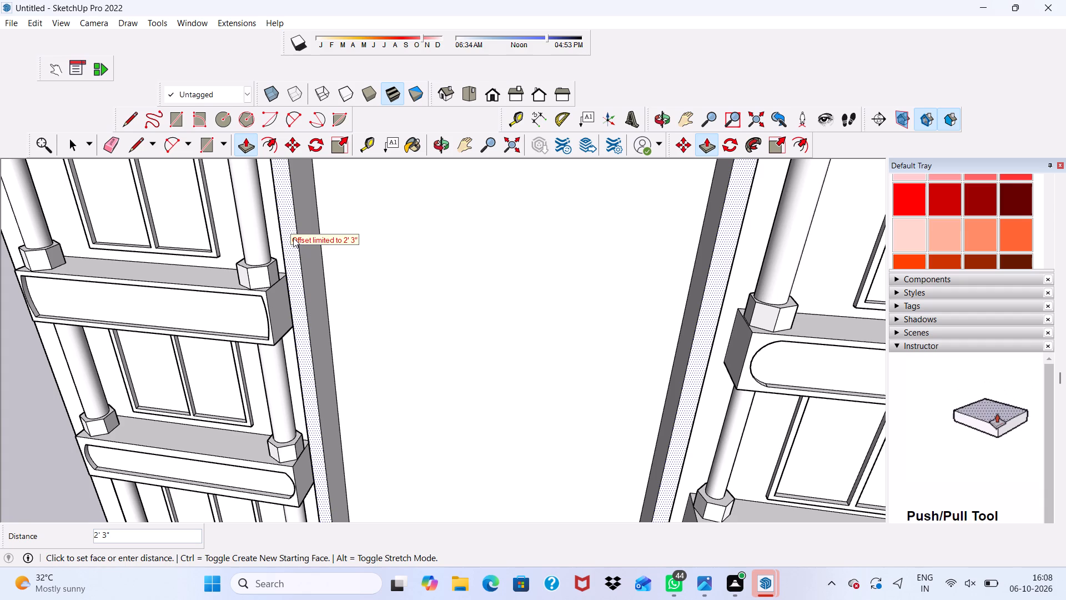
key("1")
key("apostrophe")
key("Return")
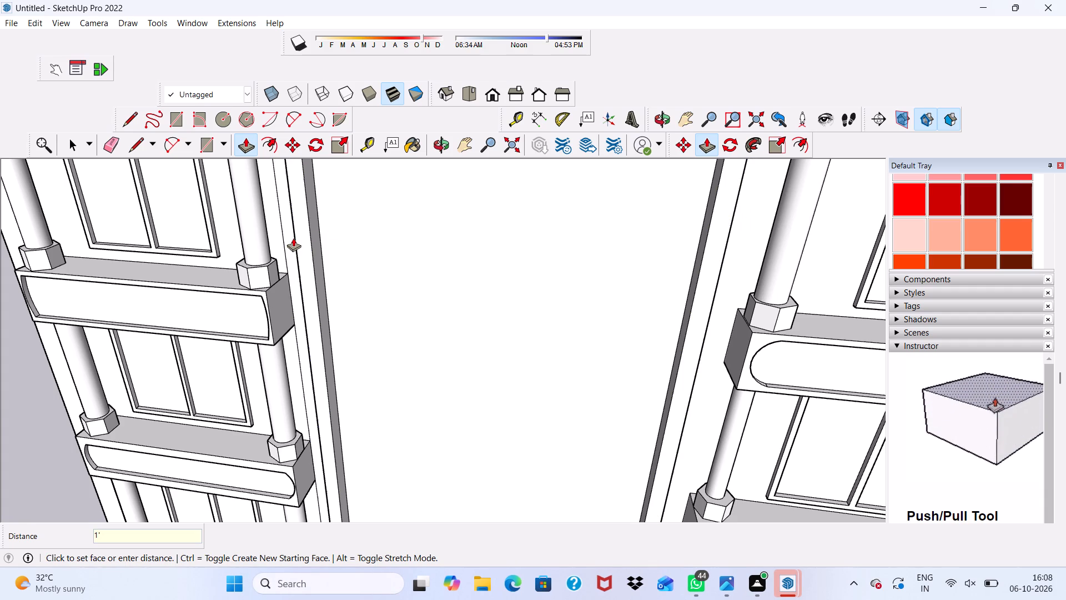
Inspect the raised central frame, including where its top meets the roof edge.
scroll(294, 238, "down", 15)
middle_click_drag(437, 274, 436, 254)
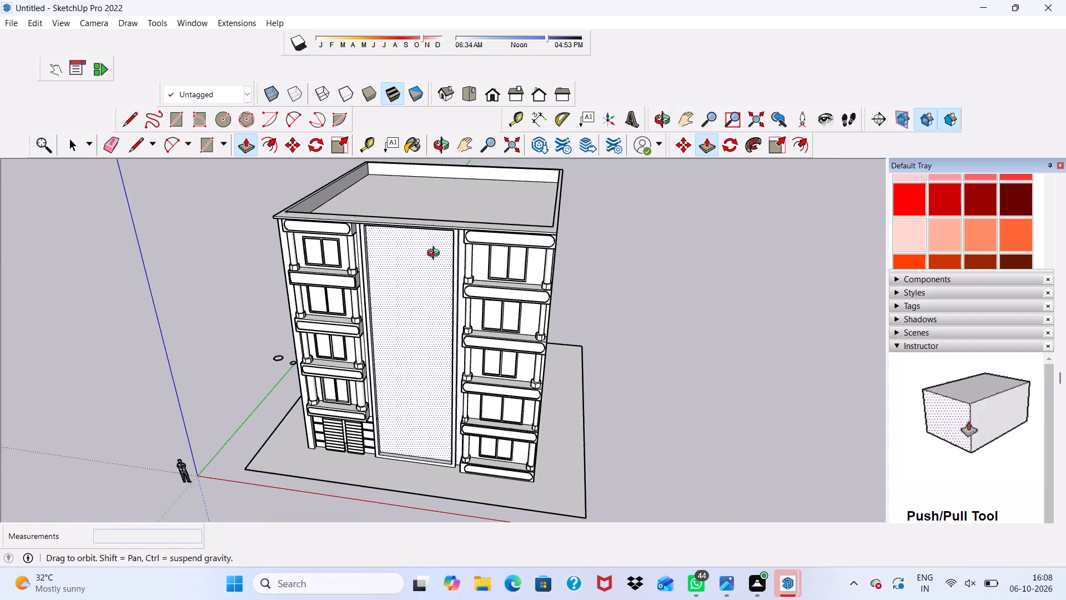
middle_click_drag(436, 254, 450, 168)
scroll(452, 247, "up", 17)
middle_click_drag(345, 181, 373, 272)
scroll(292, 212, "up", 4)
scroll(280, 173, "down", 5)
middle_click_drag(280, 173, 329, 287)
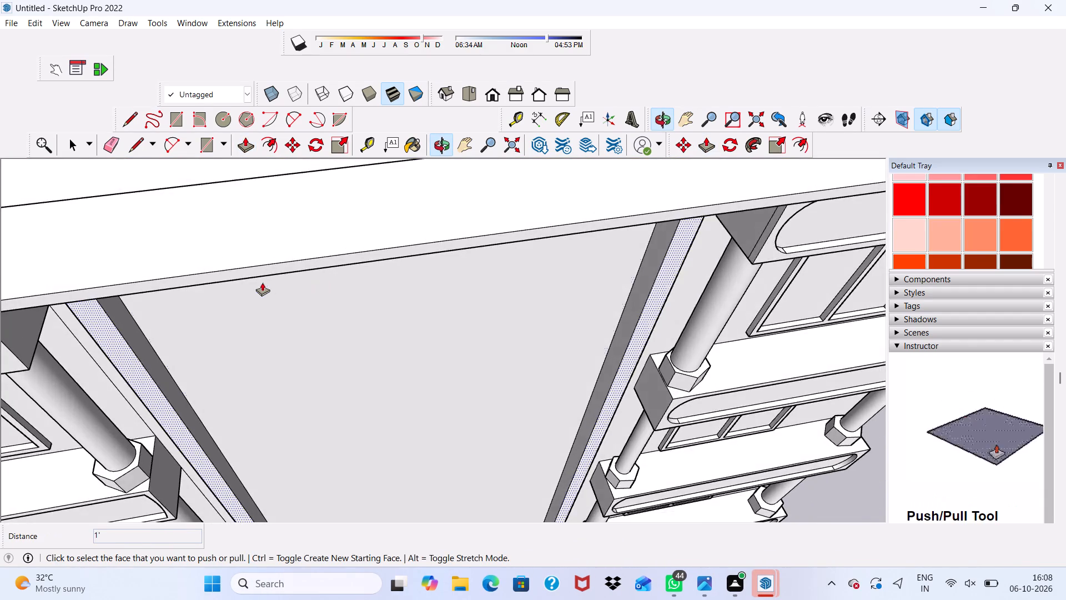
scroll(262, 282, "up", 4)
scroll(262, 282, "down", 4)
middle_click_drag(261, 281, 275, 154)
scroll(247, 277, "up", 1)
scroll(247, 277, "down", 3)
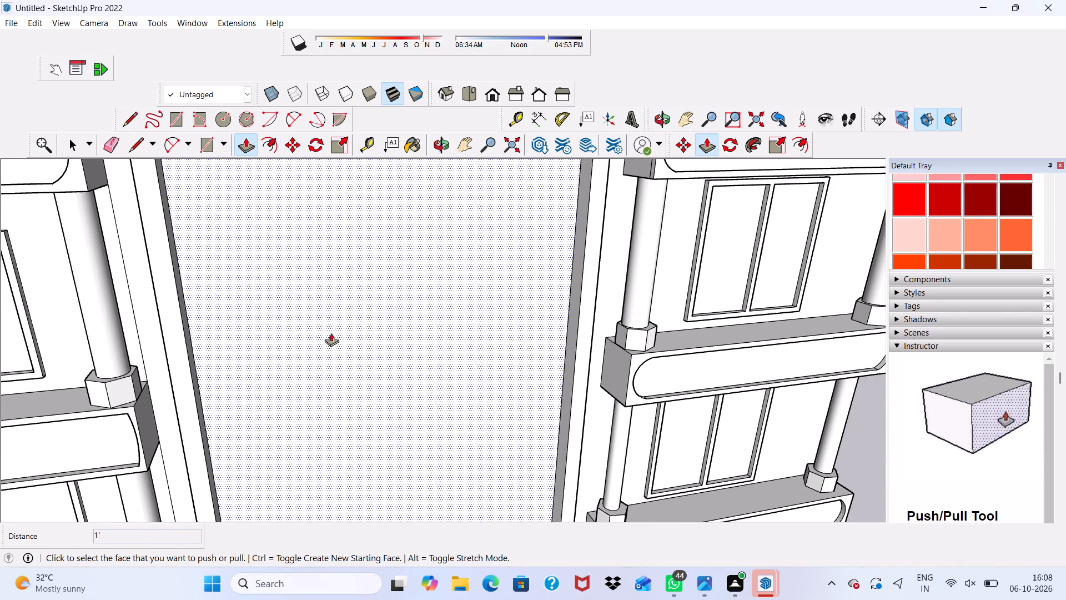
scroll(331, 333, "down", 2)
Push/Pull the central panel's border frame outward by a further 2'.
left_click(196, 303)
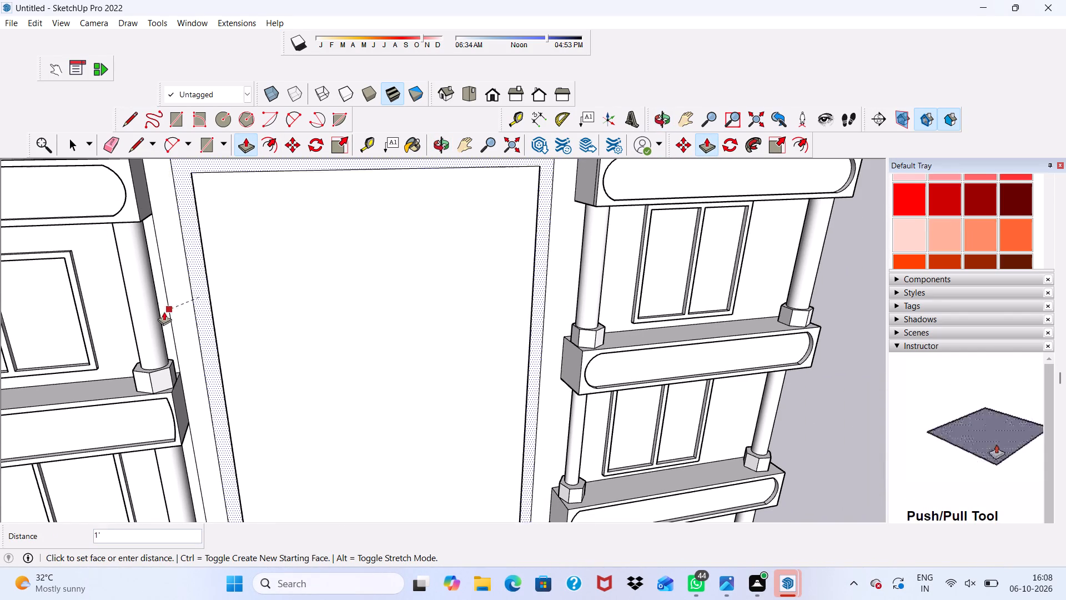
scroll(197, 333, "down", 3)
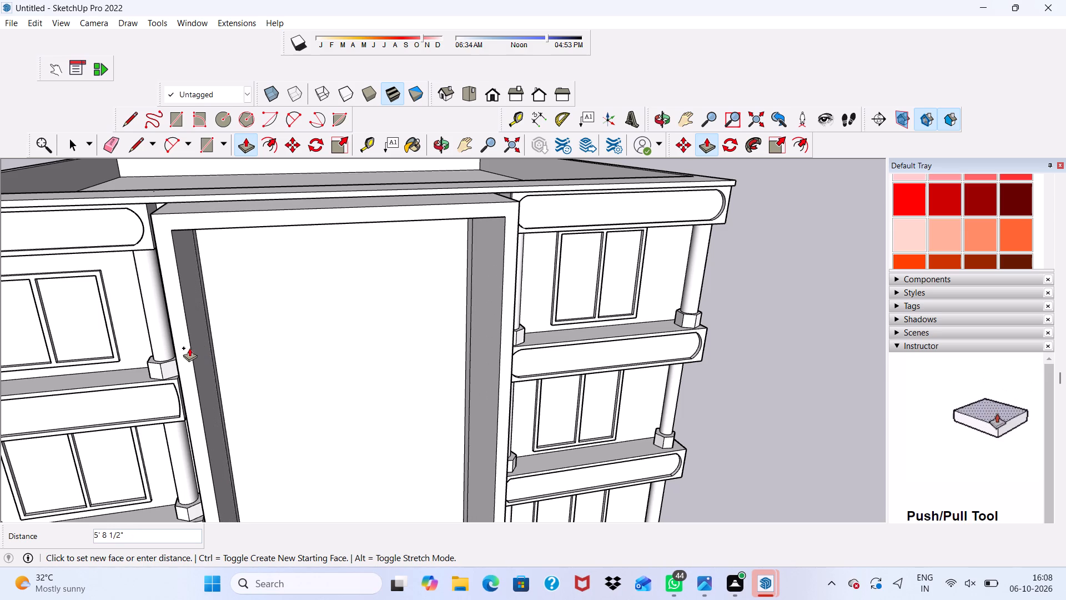
type("2'")
key("Return")
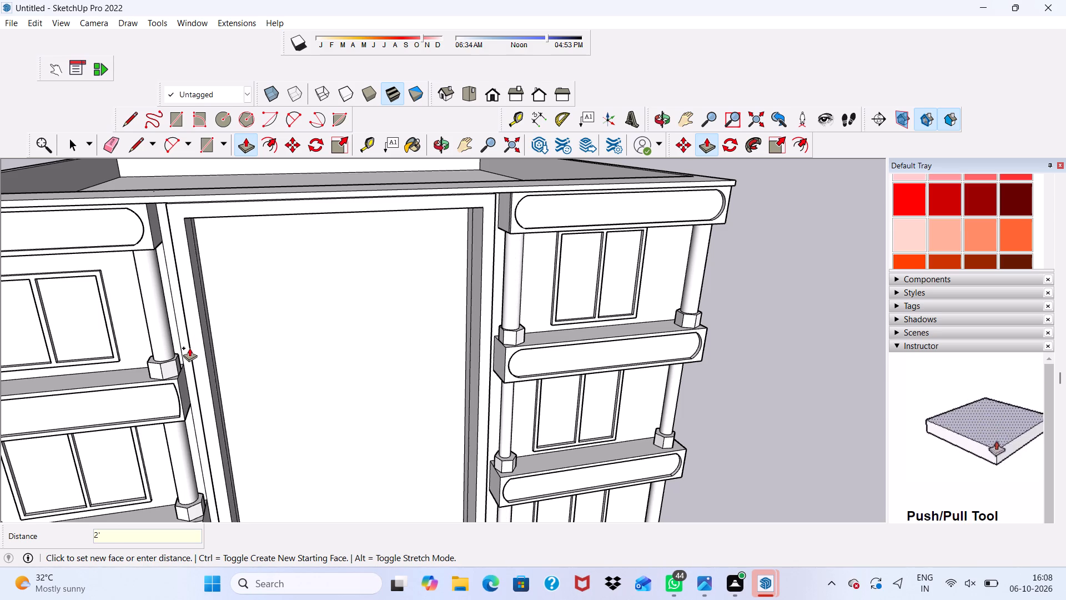
Push/Pull the top face of the central frame upward about 11' 10" so it rises above the roof edge.
scroll(189, 348, "down", 4)
middle_click_drag(188, 348, 176, 261)
scroll(236, 204, "up", 6)
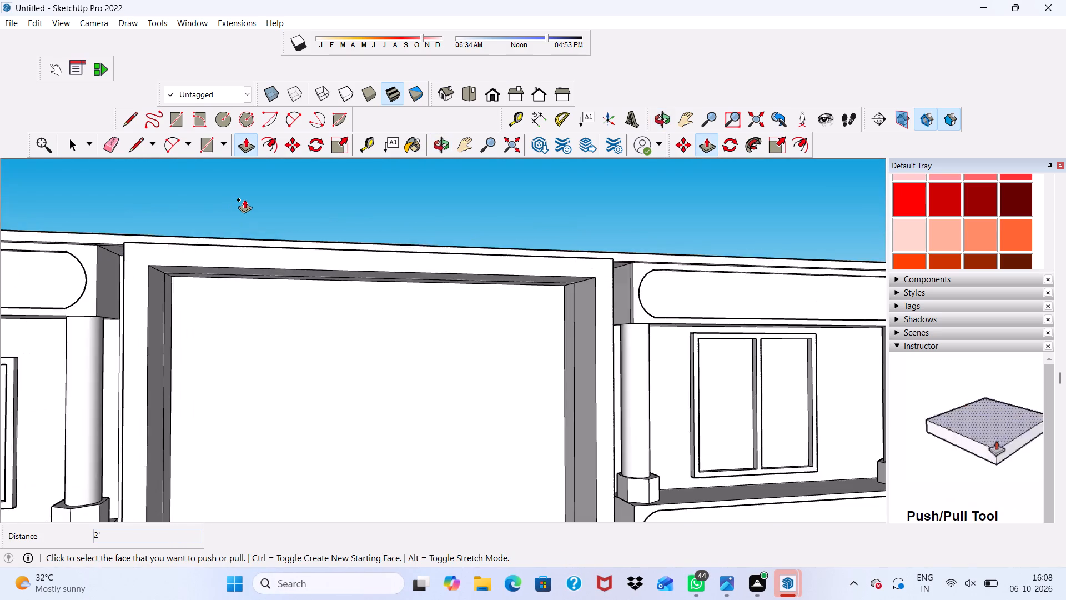
scroll(244, 199, "up", 4)
scroll(263, 219, "down", 2)
scroll(263, 219, "up", 1)
scroll(263, 219, "down", 5)
middle_click_drag(325, 298, 261, 396)
scroll(229, 275, "up", 3)
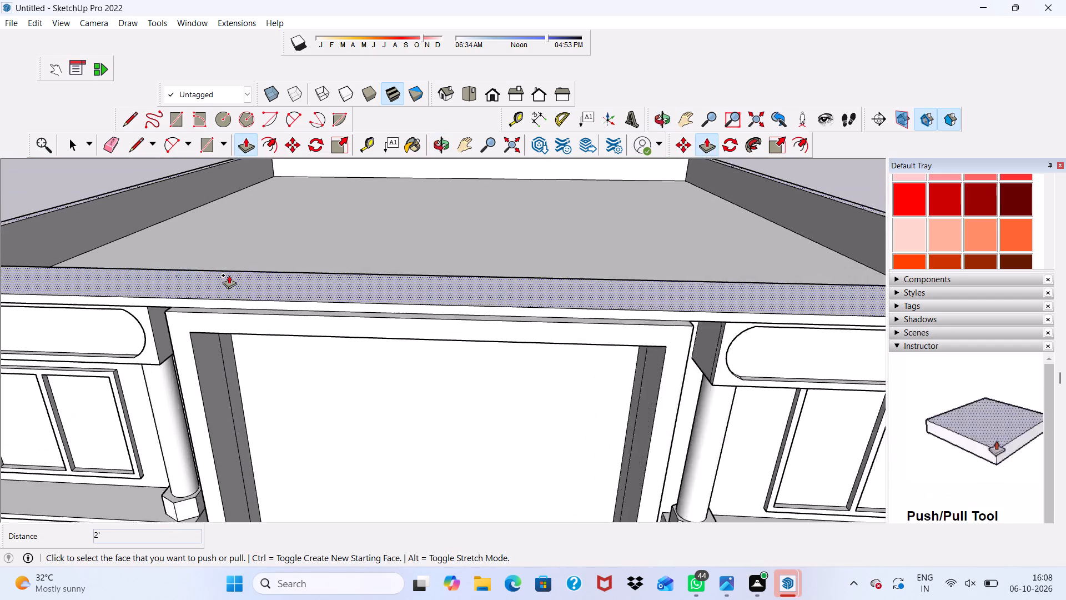
scroll(234, 312, "up", 12)
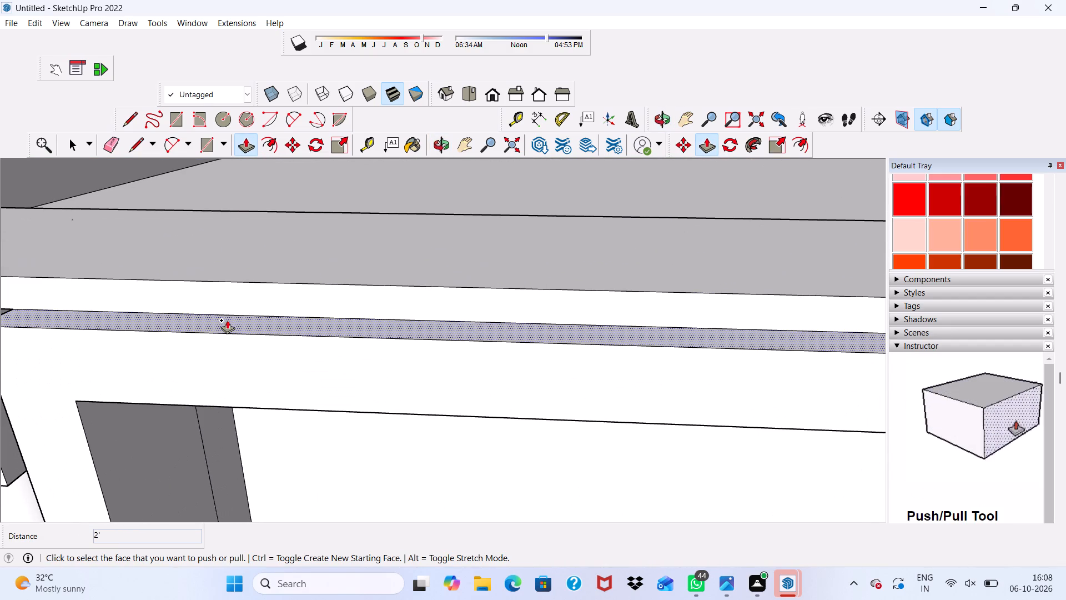
left_click(227, 320)
scroll(227, 292, "down", 4)
scroll(242, 176, "down", 8)
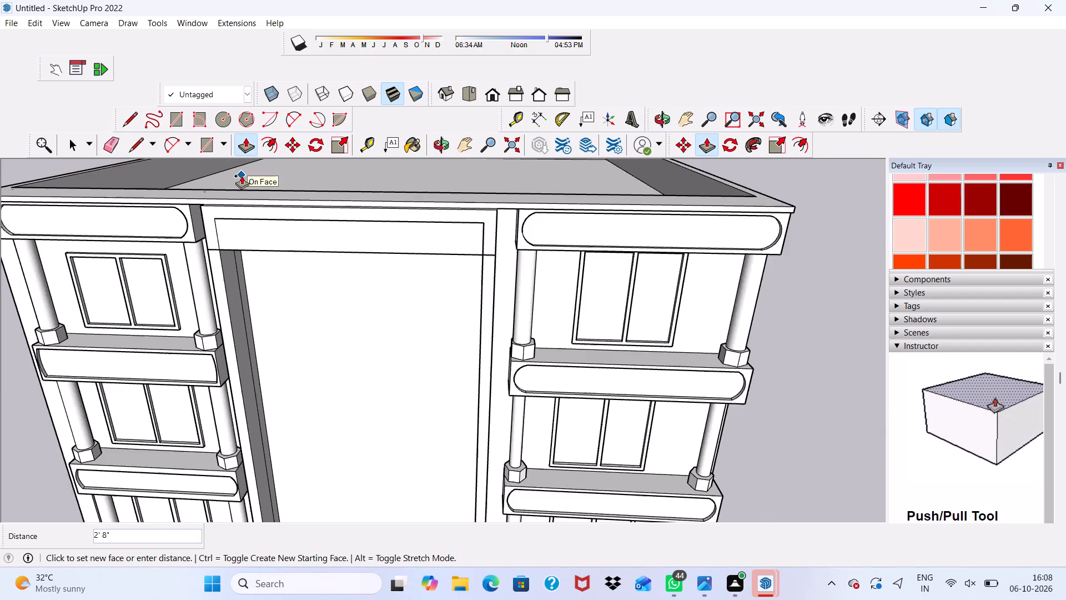
scroll(240, 175, "up", 9)
scroll(240, 169, "down", 18)
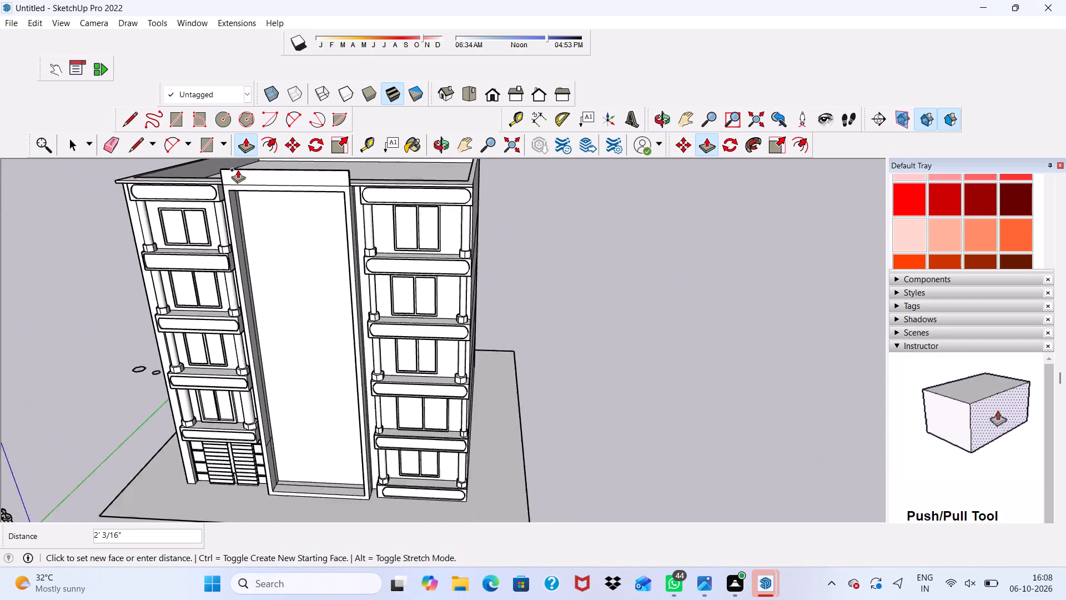
scroll(243, 164, "up", 14)
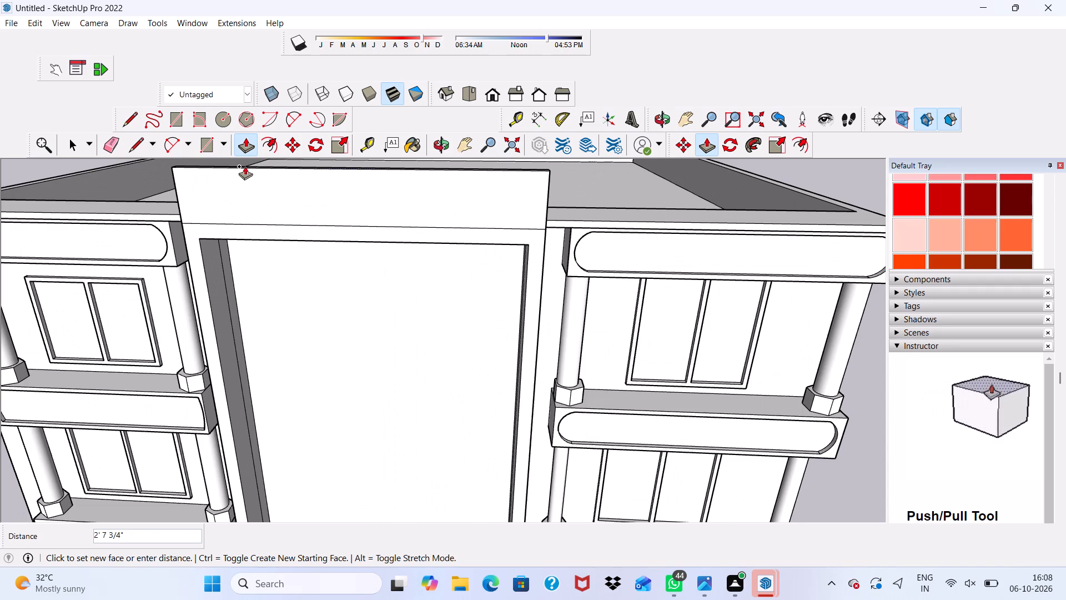
scroll(245, 166, "down", 12)
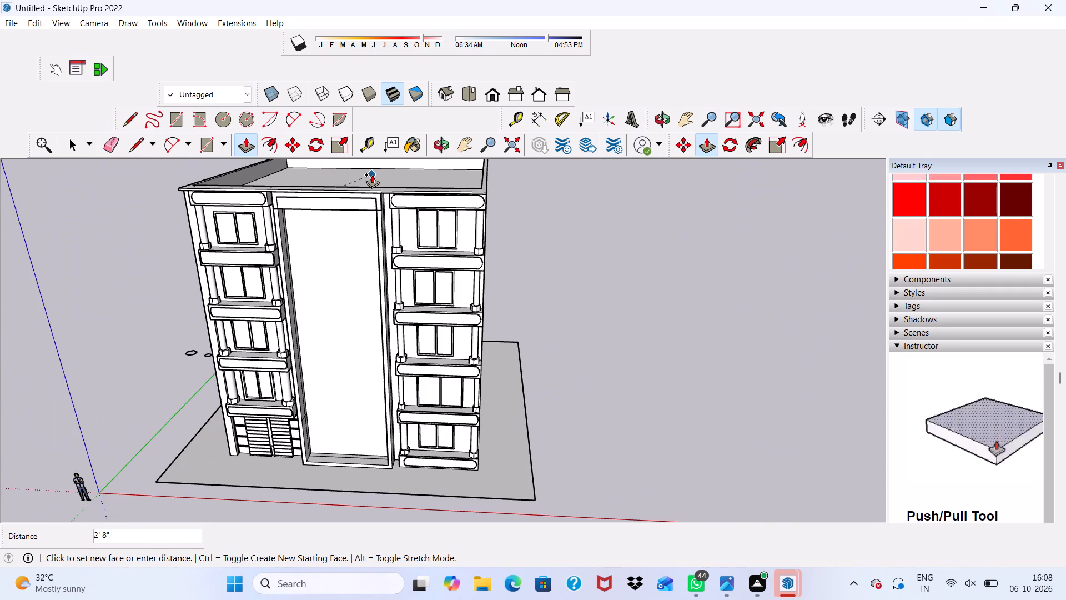
left_click(486, 98)
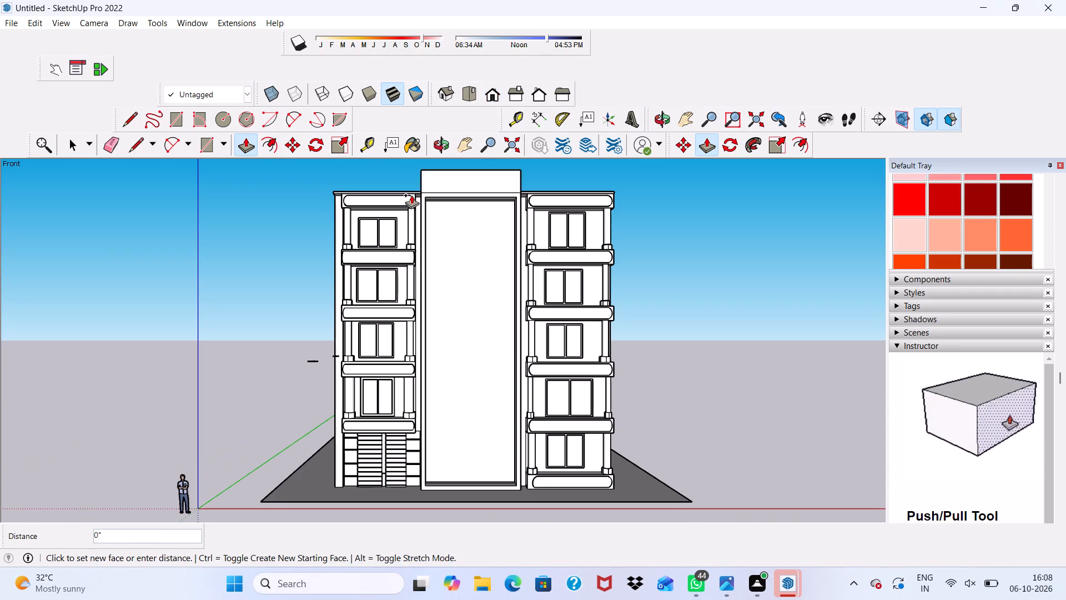
scroll(362, 157, "up", 3)
scroll(455, 189, "up", 12)
scroll(475, 141, "down", 8)
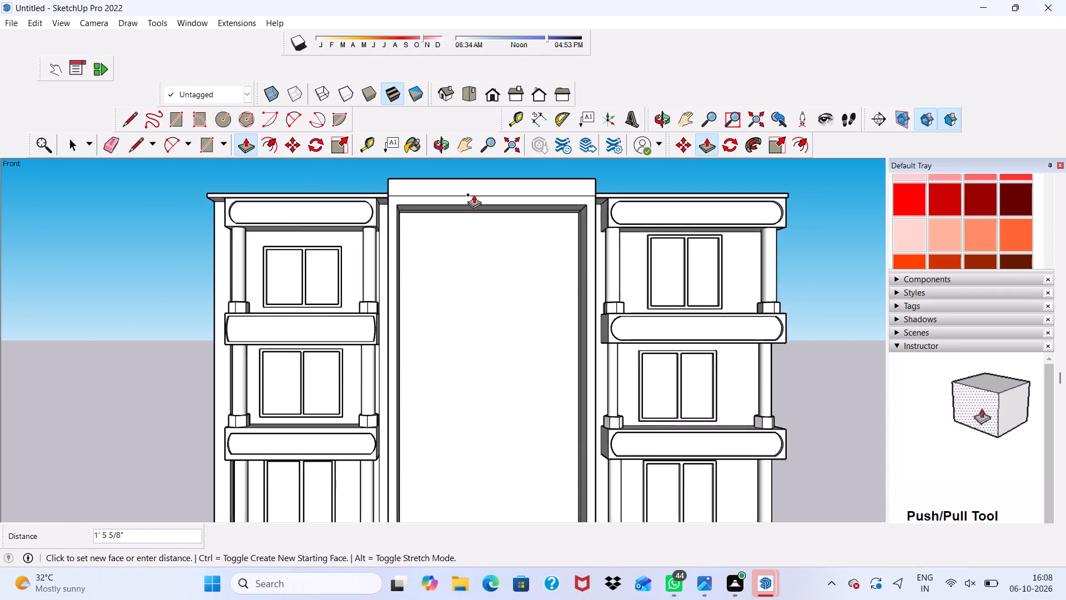
scroll(474, 194, "down", 2)
scroll(474, 185, "up", 2)
scroll(474, 185, "down", 2)
scroll(485, 153, "up", 3)
scroll(484, 153, "down", 7)
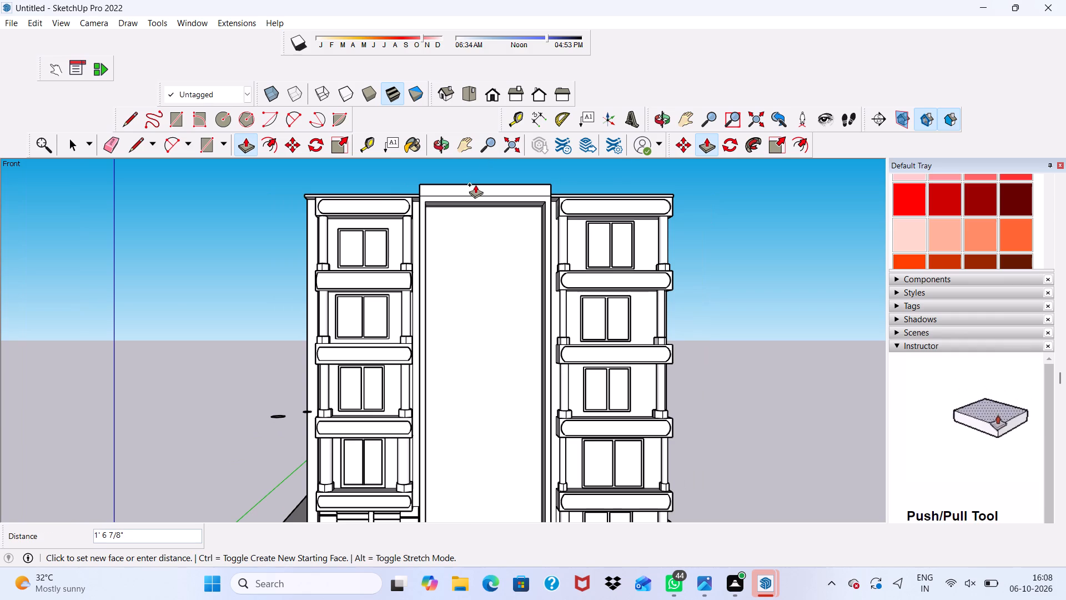
middle_click_drag(475, 184, 439, 274)
scroll(450, 178, "up", 5)
scroll(461, 133, "down", 3)
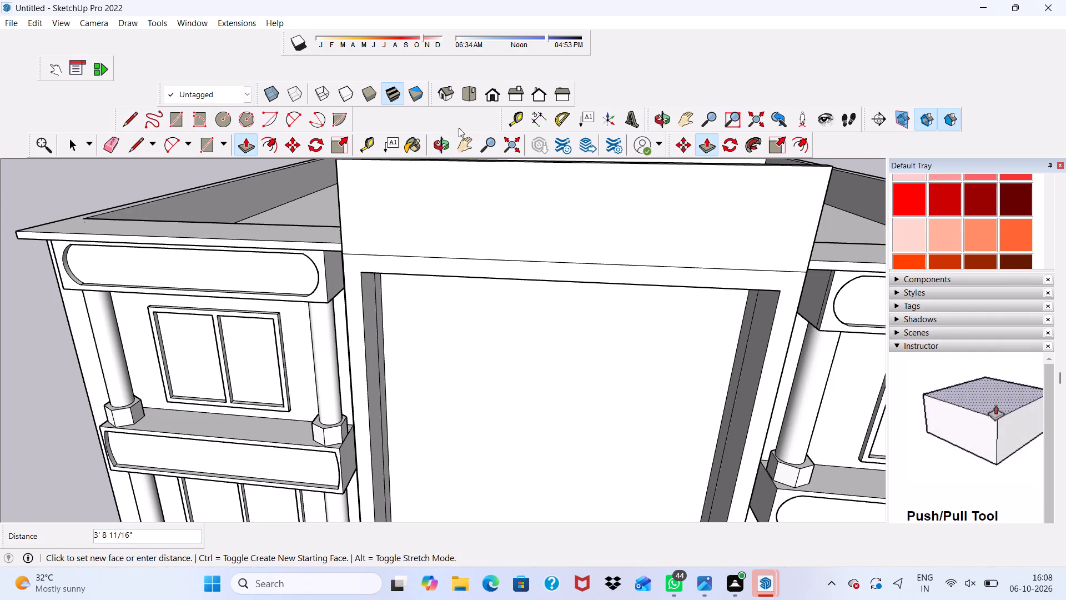
scroll(361, 209, "down", 13)
scroll(498, 169, "up", 1)
scroll(498, 185, "down", 5)
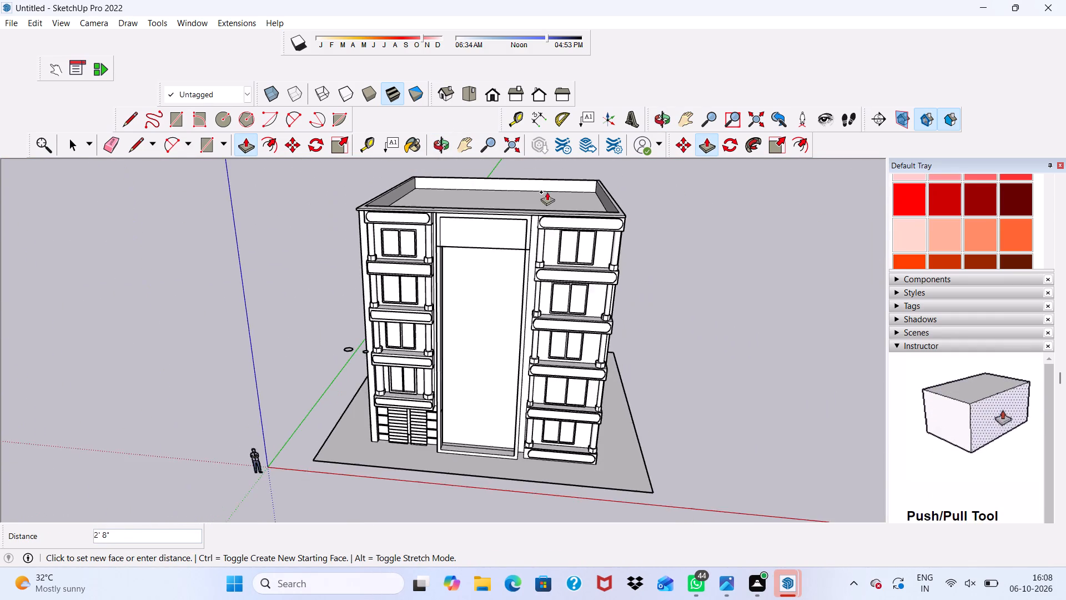
scroll(547, 192, "down", 3)
scroll(577, 247, "down", 1)
scroll(555, 223, "up", 3)
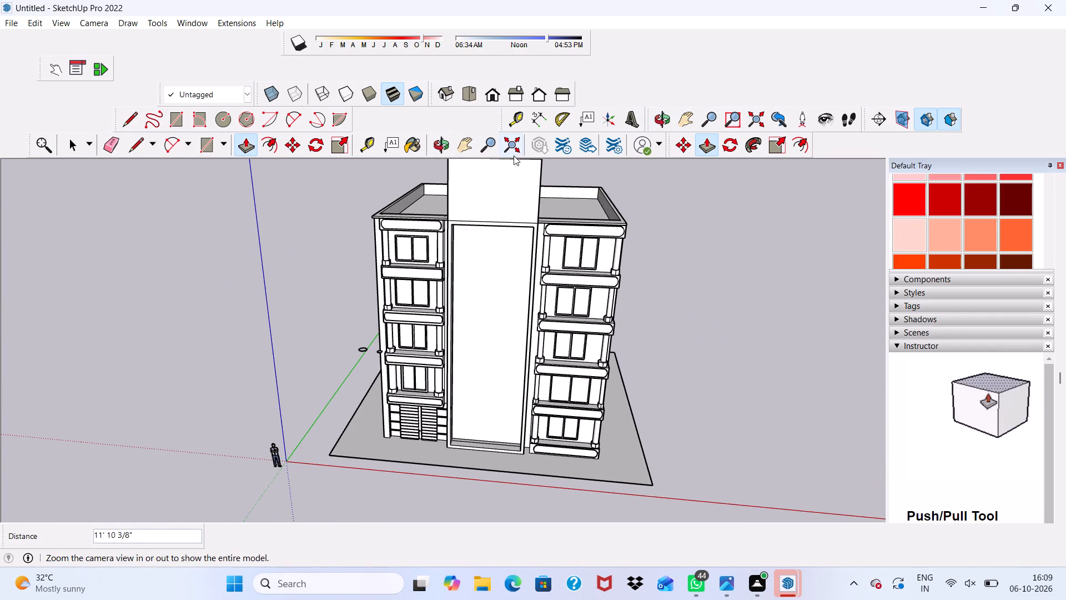
left_click(509, 159)
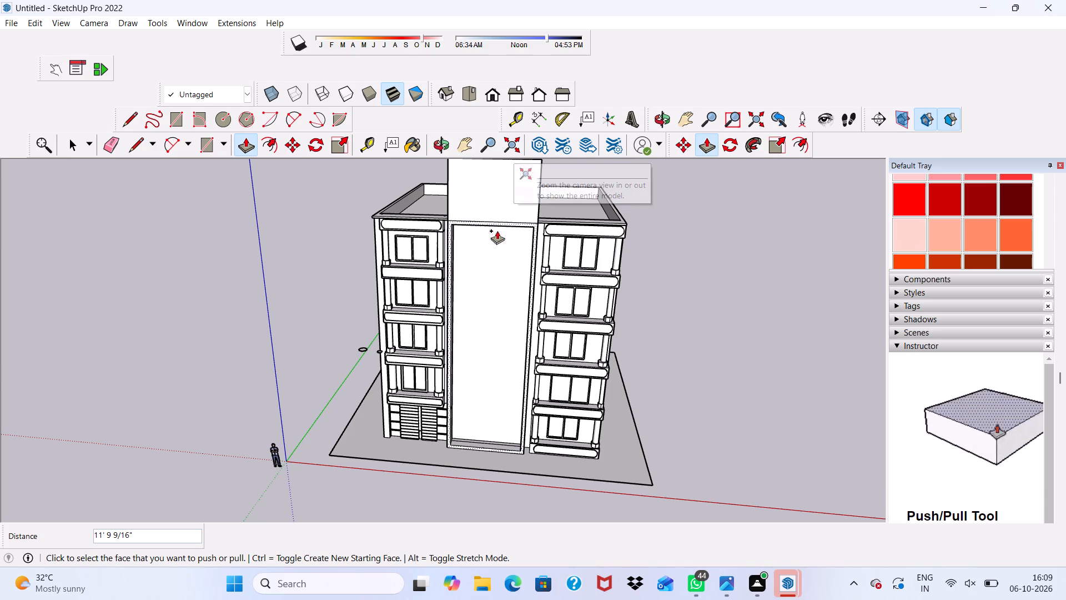
key("space")
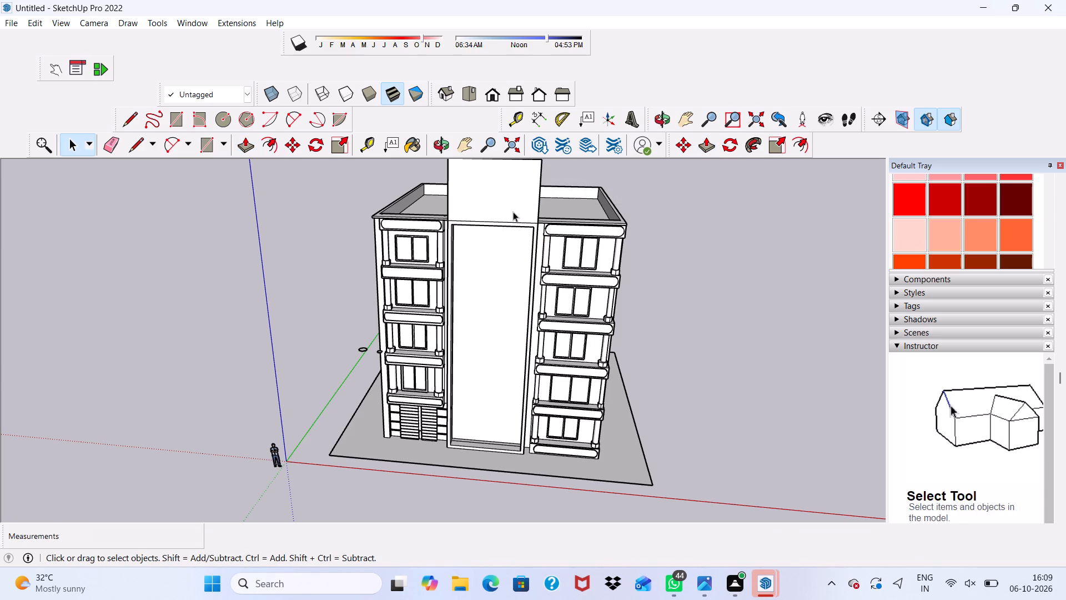
Erase the horizontal seam below the central frame's raised extension and the top inner edge of its recess.
middle_click_drag(505, 244, 514, 183)
scroll(506, 202, "up", 12)
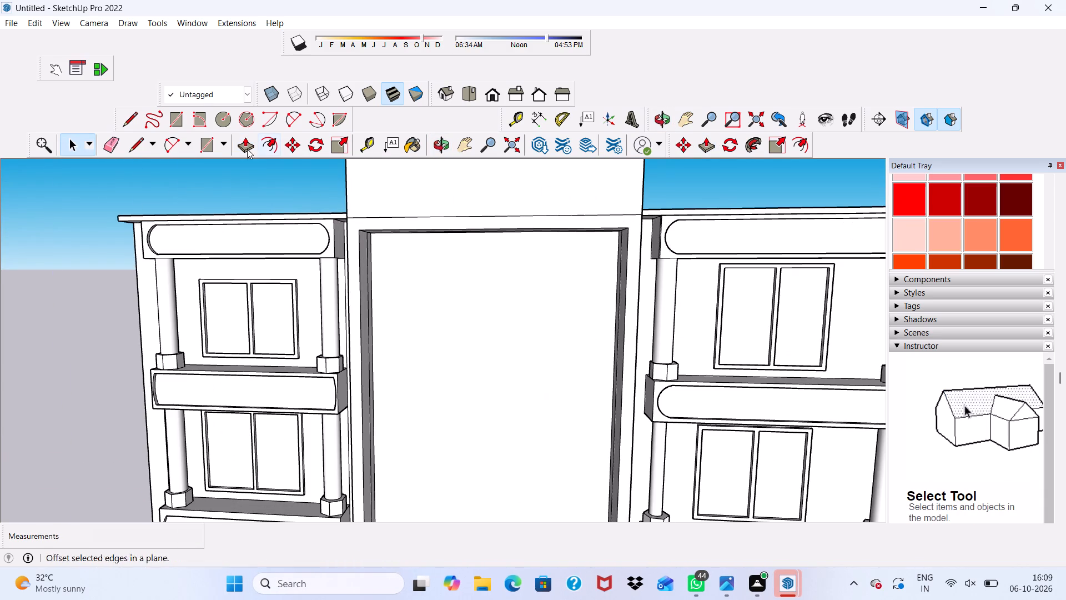
left_click(105, 143)
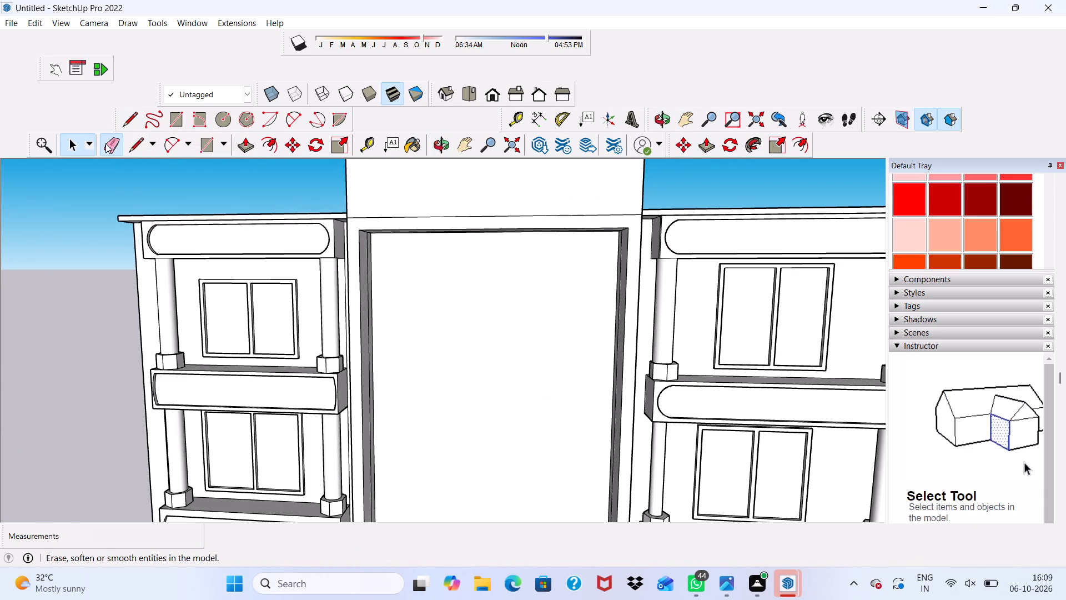
scroll(425, 217, "up", 2)
left_click(428, 216)
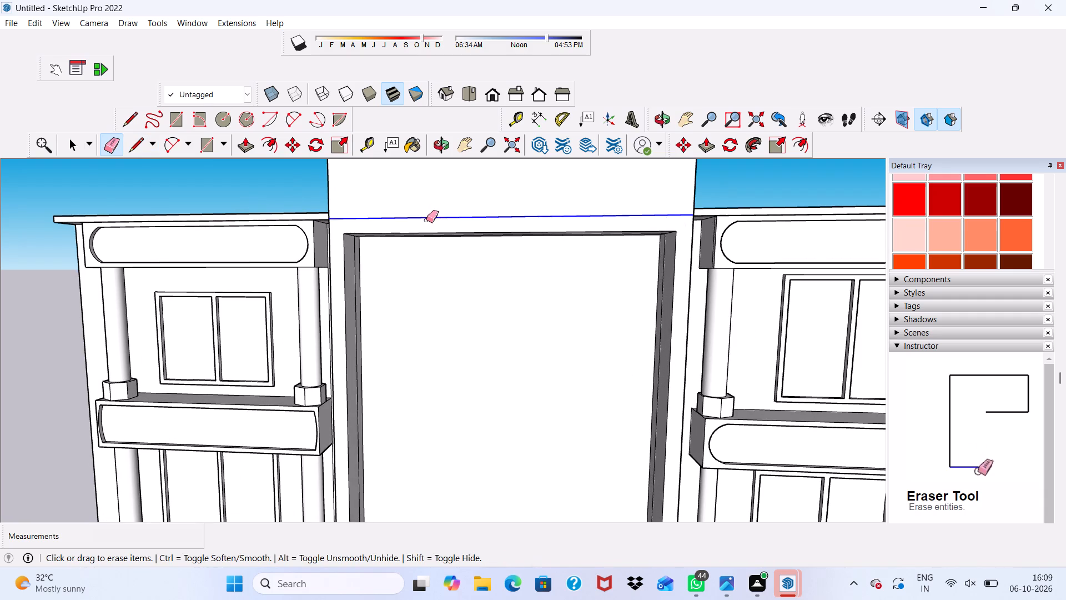
left_click(423, 232)
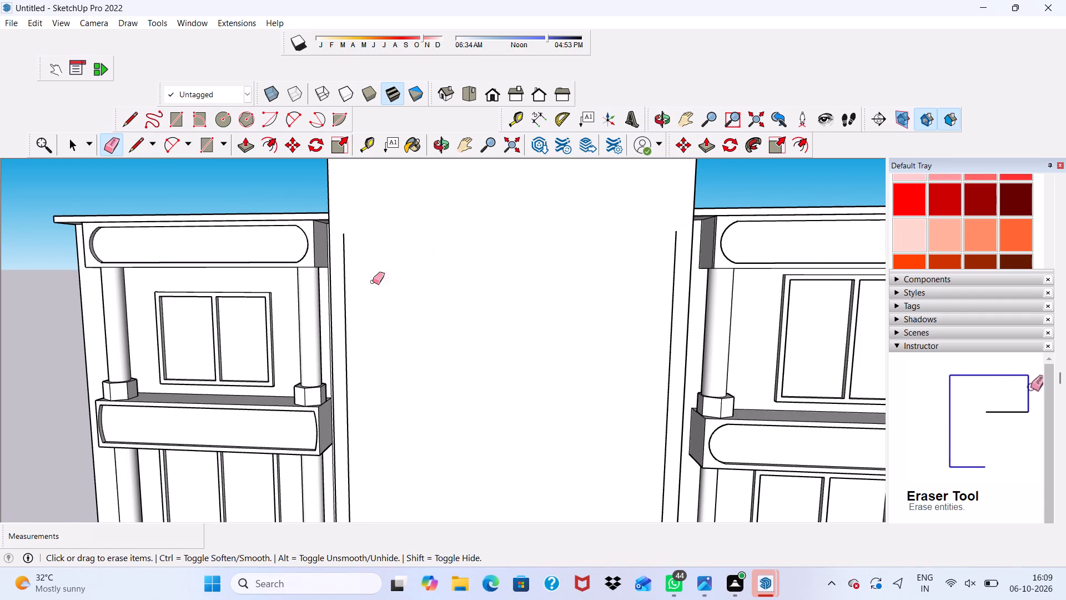
Erase the leftover vertical inner frame lines on both sides of the central slab's front face.
scroll(347, 292, "up", 1)
scroll(346, 292, "down", 3)
scroll(346, 292, "up", 1)
scroll(346, 292, "down", 13)
scroll(504, 291, "up", 1)
middle_click_drag(504, 291, 219, 328)
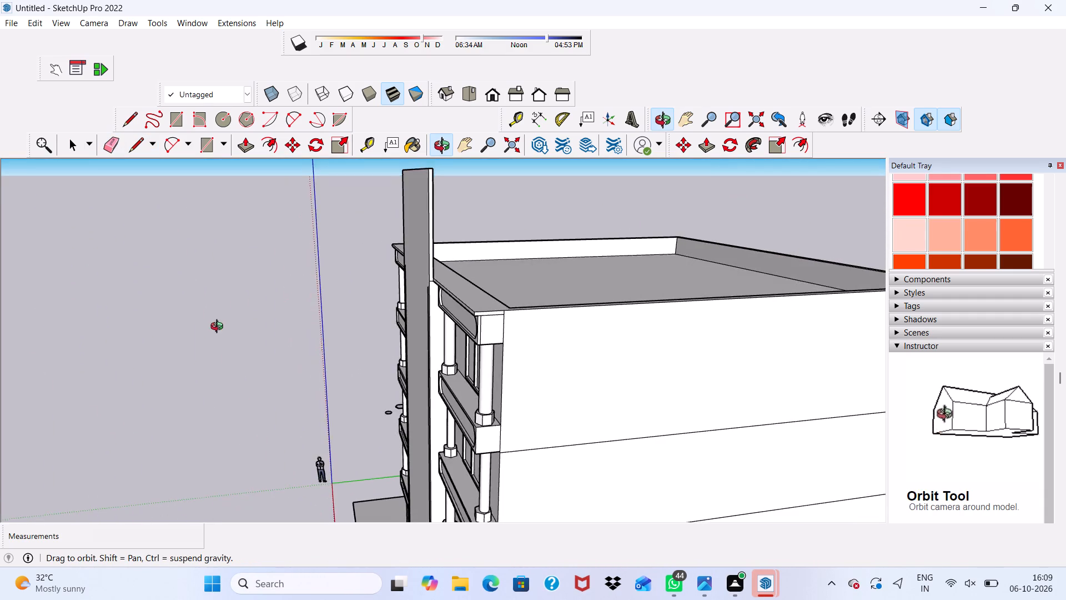
middle_click_drag(219, 328, 556, 276)
scroll(429, 314, "up", 4)
scroll(405, 248, "down", 7)
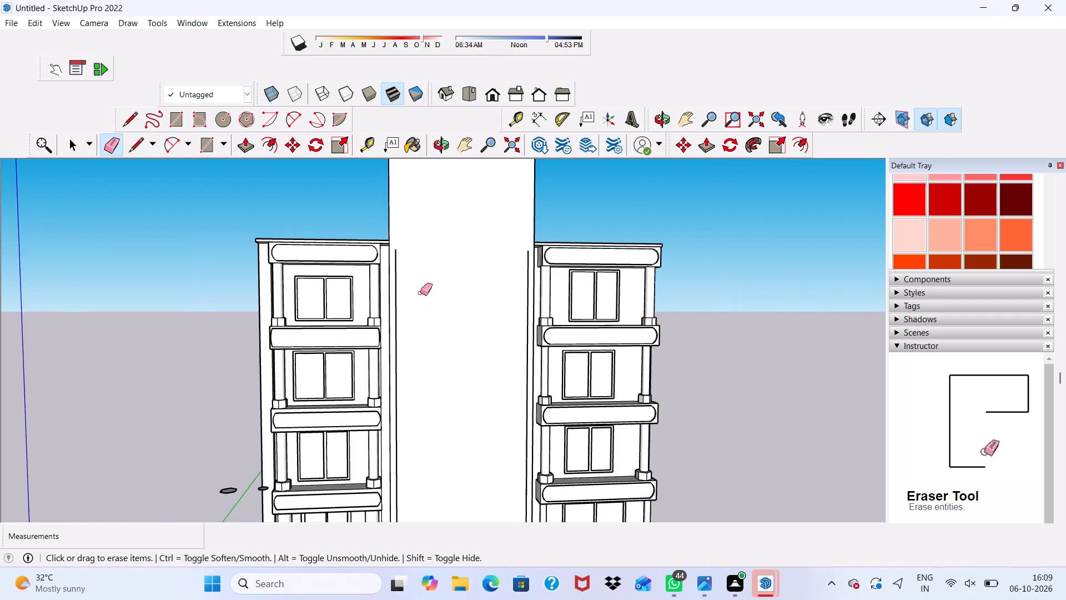
scroll(420, 293, "down", 3)
scroll(400, 310, "up", 9)
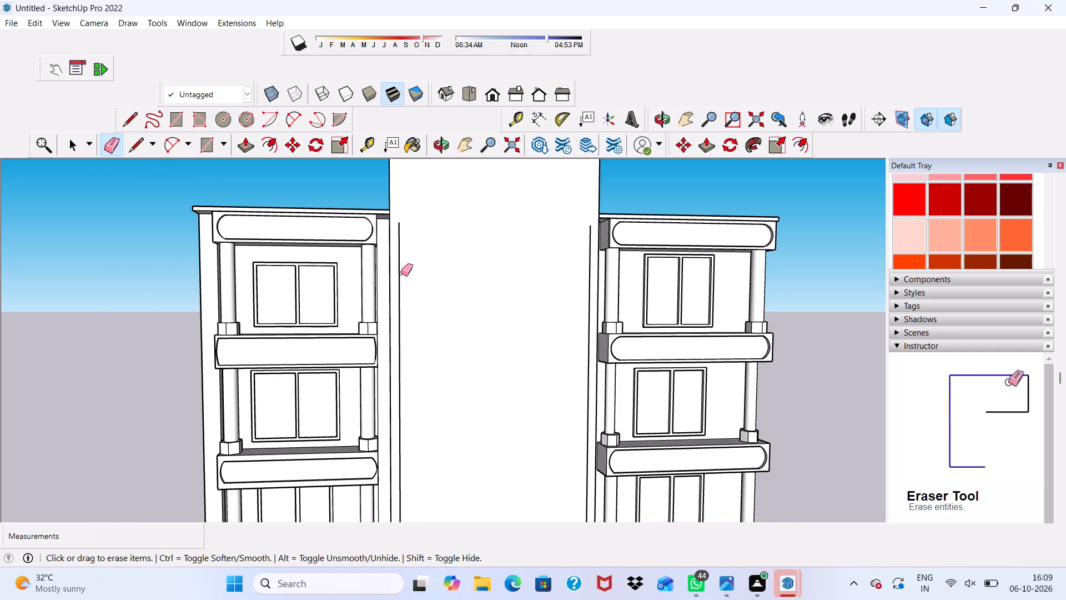
left_click(400, 272)
scroll(403, 277, "down", 1)
scroll(403, 282, "up", 1)
scroll(406, 291, "down", 3)
scroll(560, 284, "up", 5)
left_click_drag(538, 229, 525, 253)
scroll(525, 255, "down", 5)
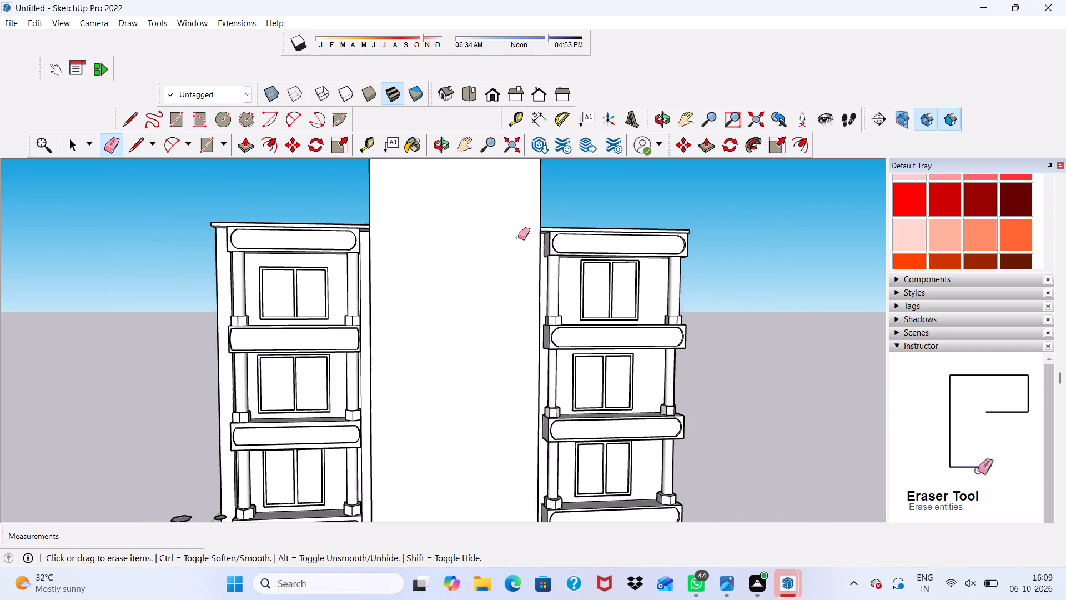
Erase the remaining inner frame lines along the bottom and lower left of the central slab's front face.
scroll(518, 237, "down", 8)
scroll(492, 306, "up", 13)
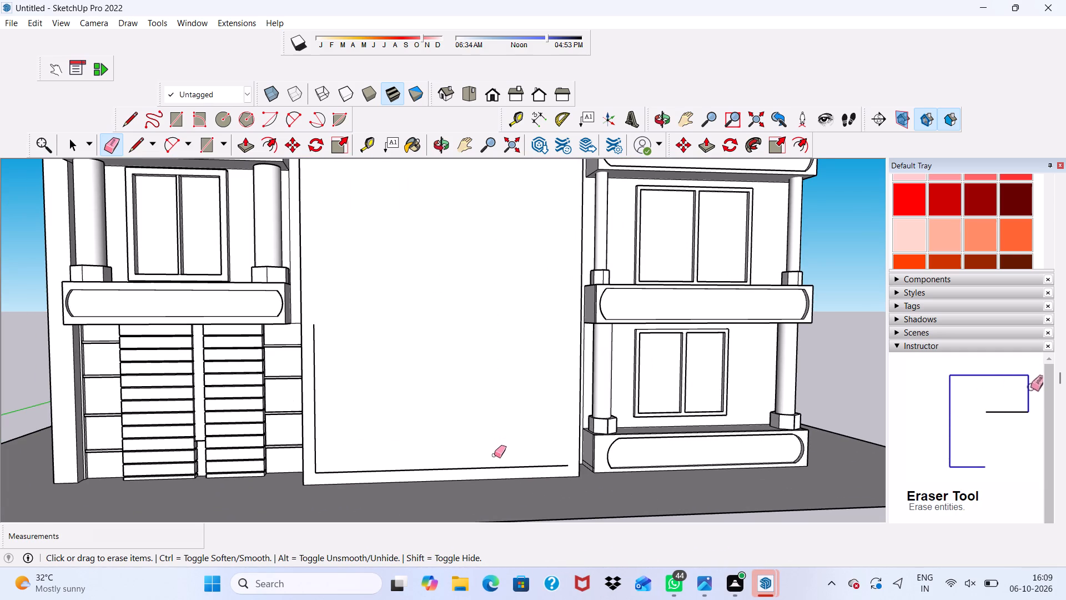
left_click_drag(494, 459, 491, 467)
scroll(313, 435, "up", 3)
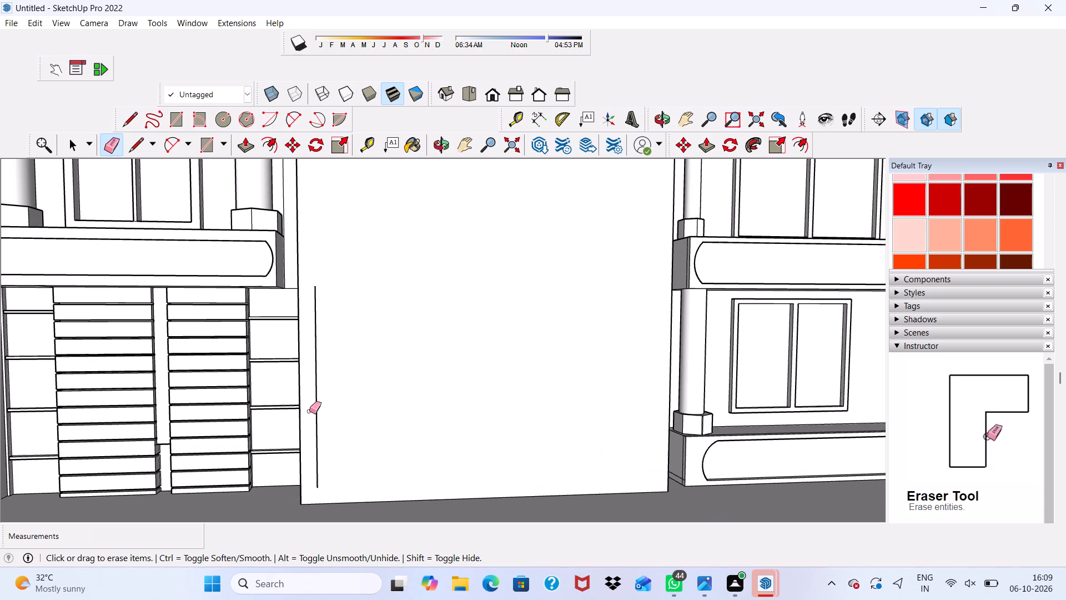
left_click_drag(314, 390, 317, 396)
Erase the stray horizontal and vertical lines on the wall strip between the shutter-side bay's columns and the central slab.
scroll(317, 396, "down", 2)
scroll(317, 396, "up", 2)
scroll(317, 396, "down", 9)
scroll(446, 381, "up", 1)
scroll(446, 381, "down", 4)
middle_click_drag(446, 381, 488, 399)
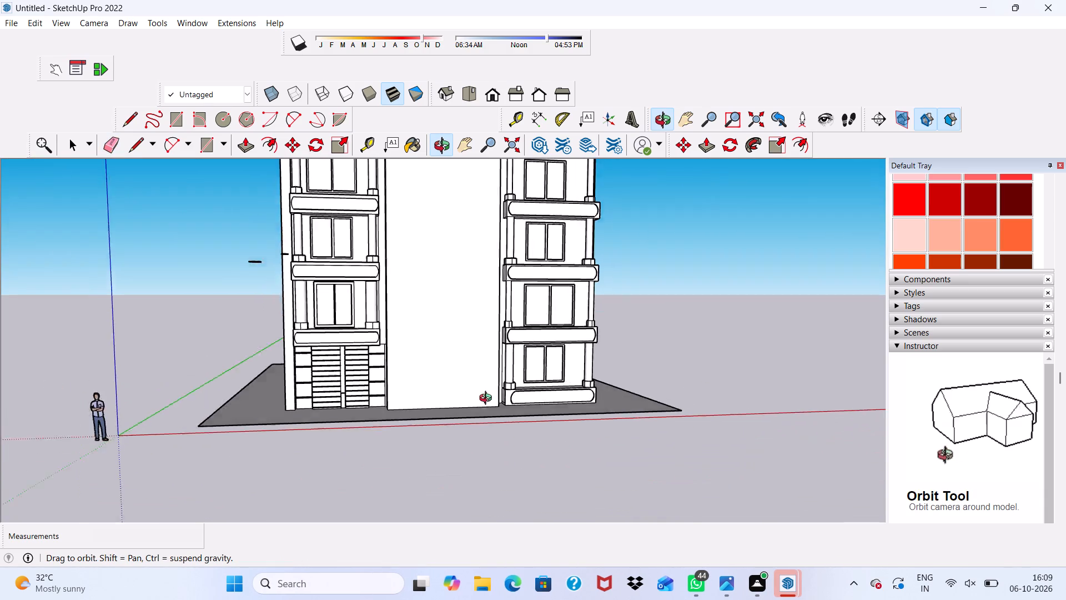
middle_click_drag(488, 399, 644, 390)
scroll(436, 324, "up", 6)
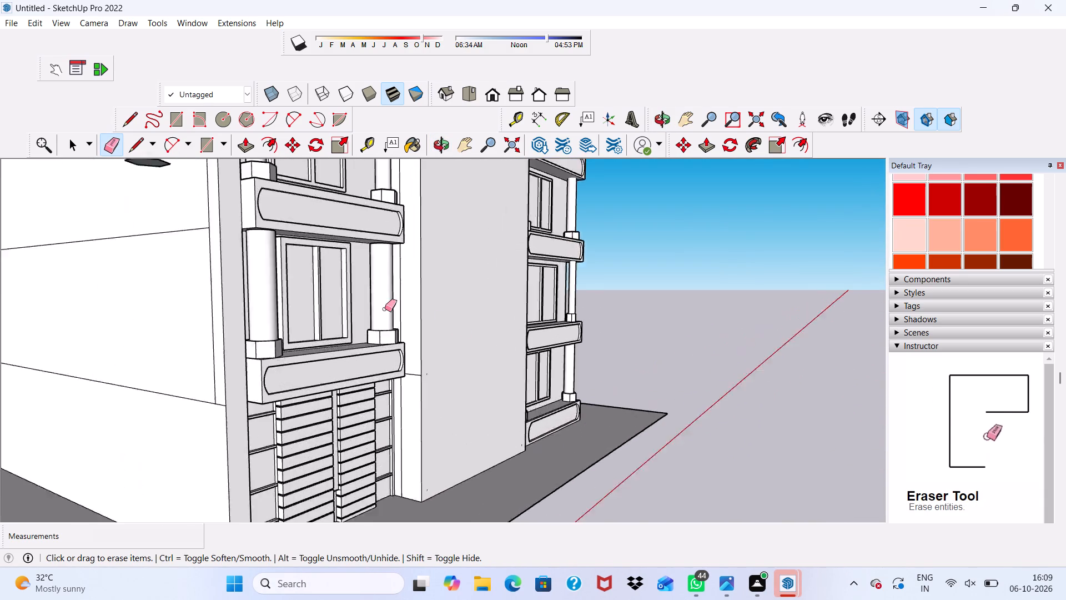
scroll(385, 309, "up", 12)
left_click_drag(450, 457, 458, 508)
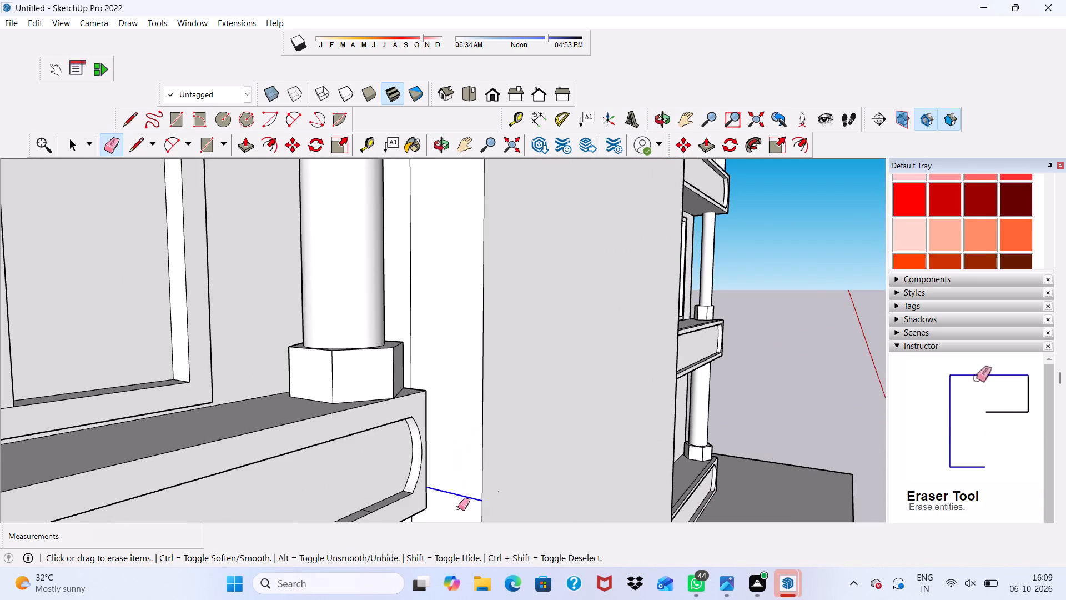
scroll(454, 255, "up", 1)
left_click_drag(411, 232, 403, 229)
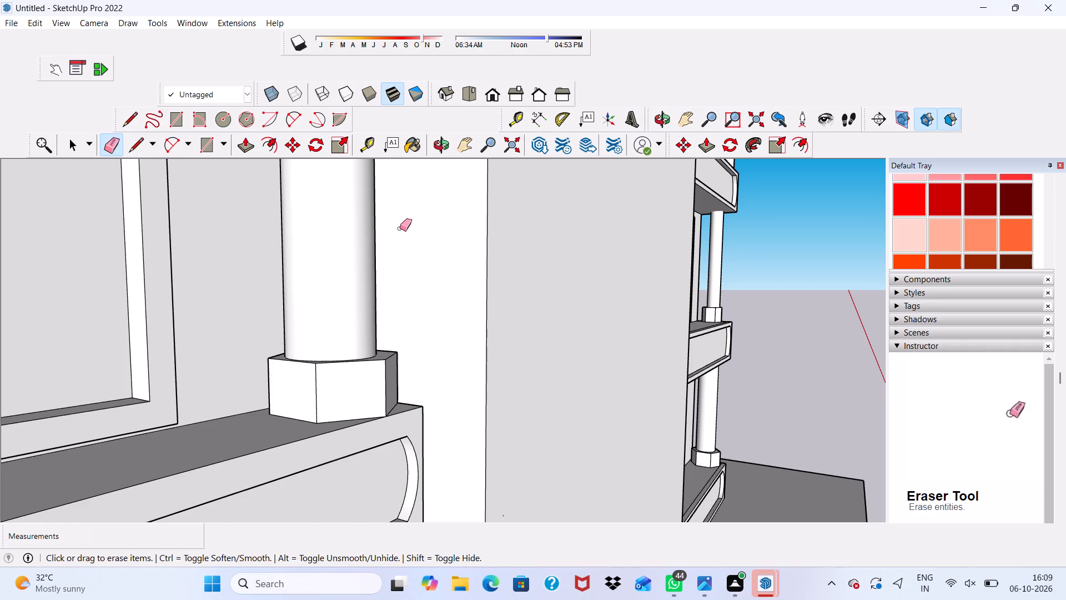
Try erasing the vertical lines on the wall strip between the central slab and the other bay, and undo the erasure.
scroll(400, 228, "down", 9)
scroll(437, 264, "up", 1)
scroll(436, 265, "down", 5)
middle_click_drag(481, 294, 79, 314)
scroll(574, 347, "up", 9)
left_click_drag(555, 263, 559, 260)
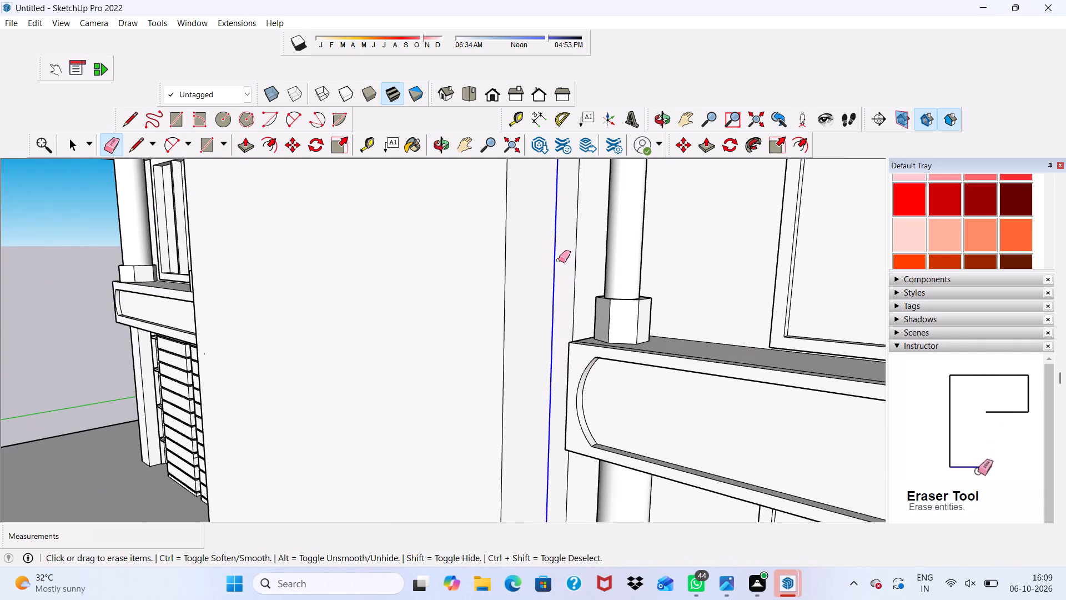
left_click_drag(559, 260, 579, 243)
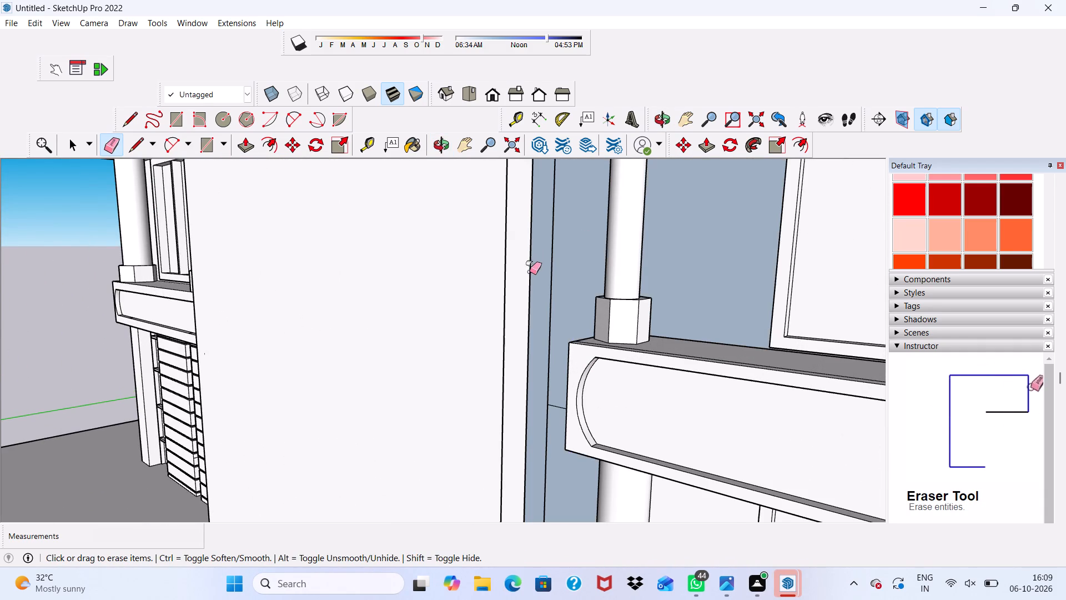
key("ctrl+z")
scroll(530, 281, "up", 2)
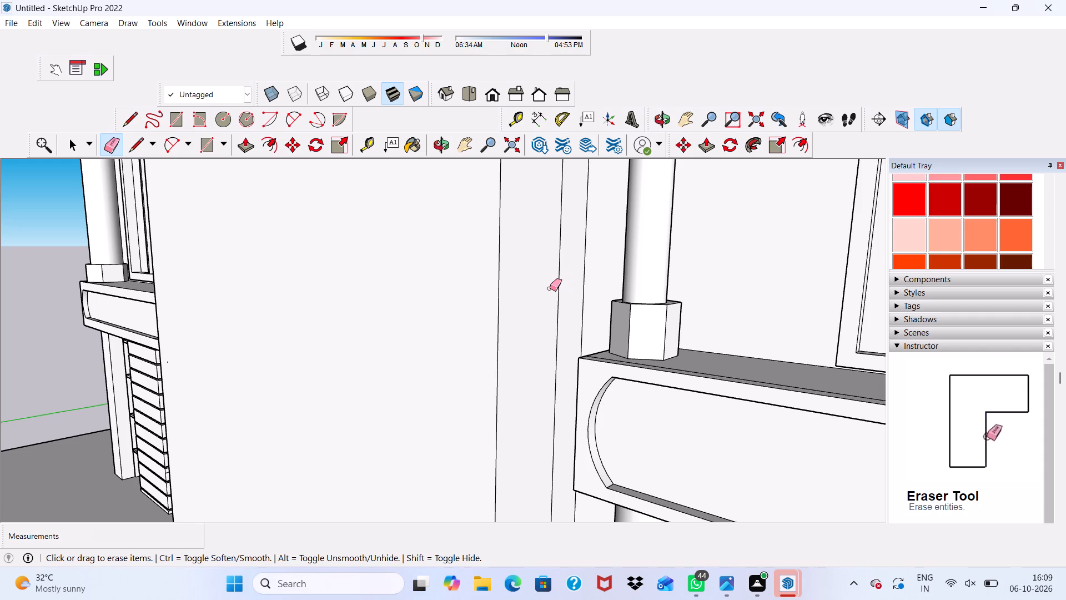
Erase the stray vertical line on the wall strip between the central slab and the bay opposite the shutter side.
left_click_drag(550, 287, 554, 278)
scroll(548, 273, "down", 10)
scroll(546, 271, "up", 1)
scroll(600, 322, "down", 6)
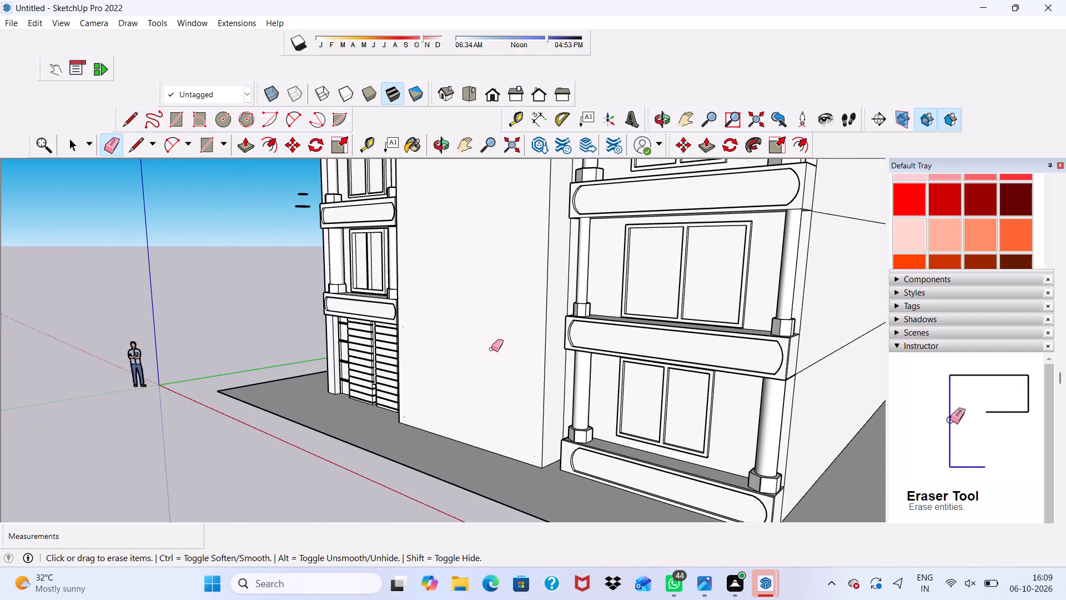
key("space")
Offset the outline of the central slab's front face inward by 9".
scroll(491, 349, "down", 5)
middle_click_drag(491, 349, 608, 356)
scroll(535, 337, "down", 1)
scroll(535, 337, "up", 1)
scroll(535, 337, "down", 1)
scroll(535, 337, "up", 1)
scroll(535, 337, "down", 3)
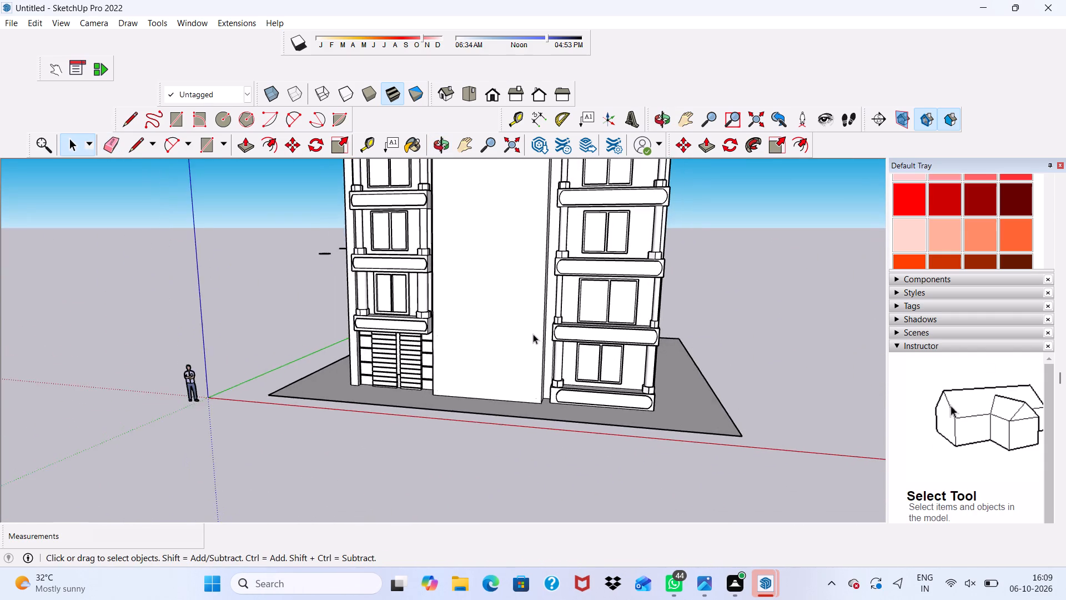
scroll(533, 334, "down", 6)
scroll(532, 274, "down", 3)
scroll(534, 243, "up", 2)
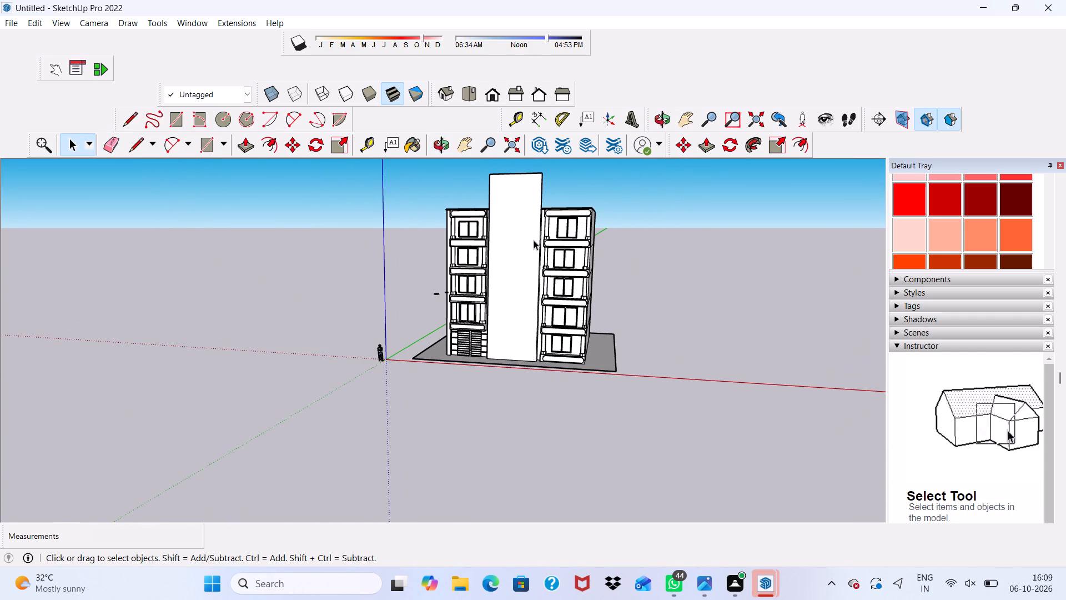
scroll(531, 192, "up", 3)
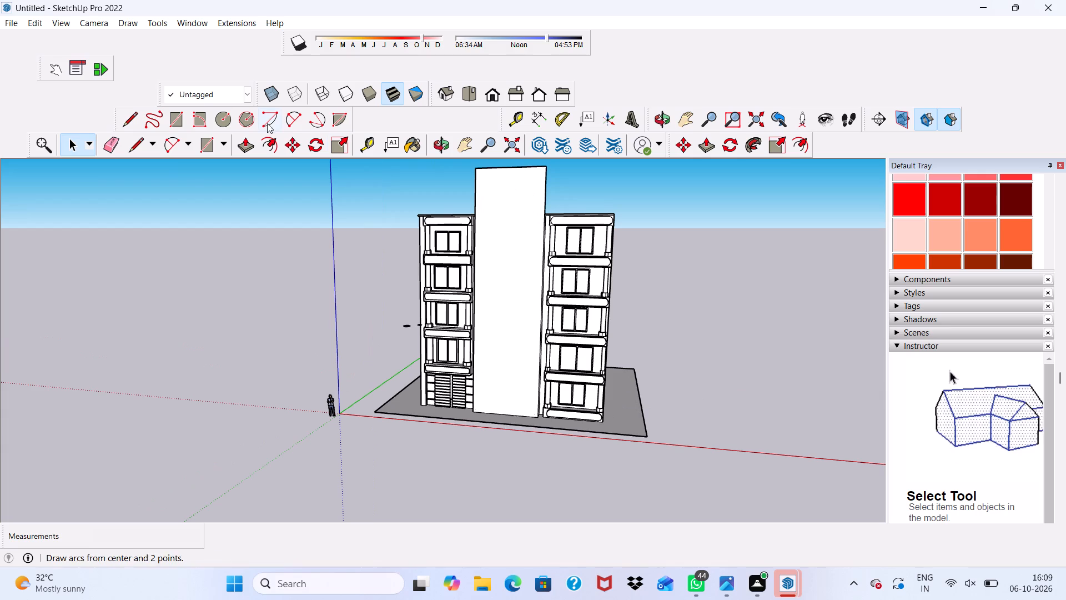
left_click_drag(271, 138, 266, 132)
left_click(501, 238)
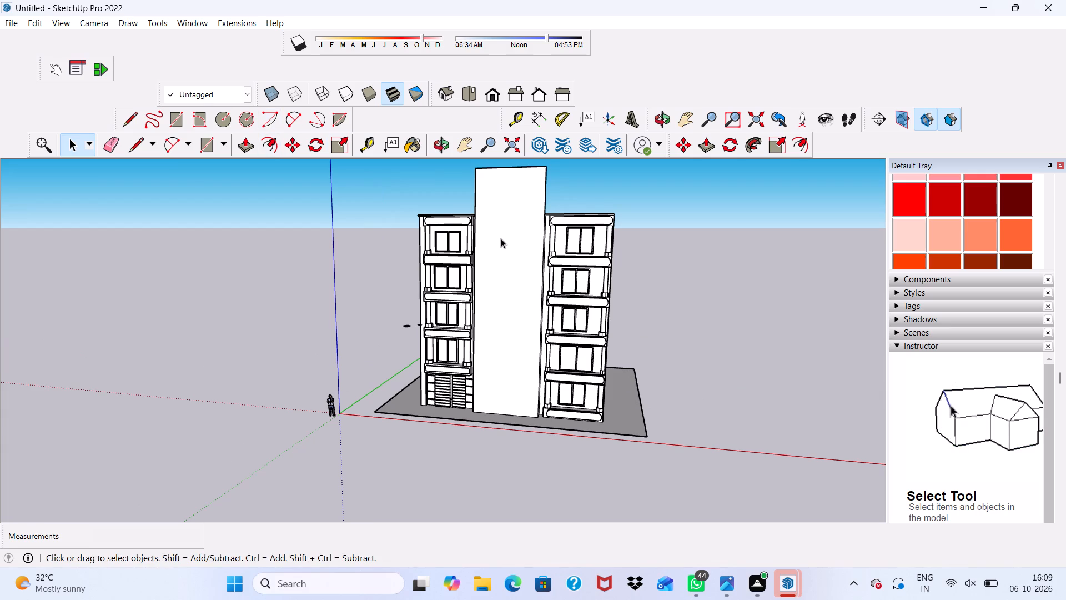
left_click(266, 141)
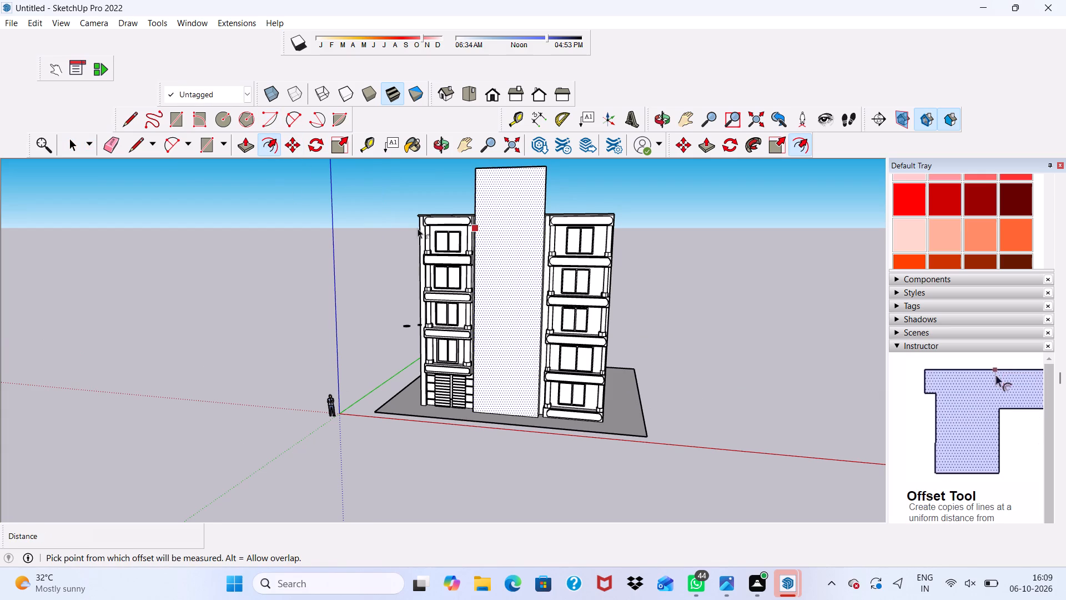
left_click(476, 185)
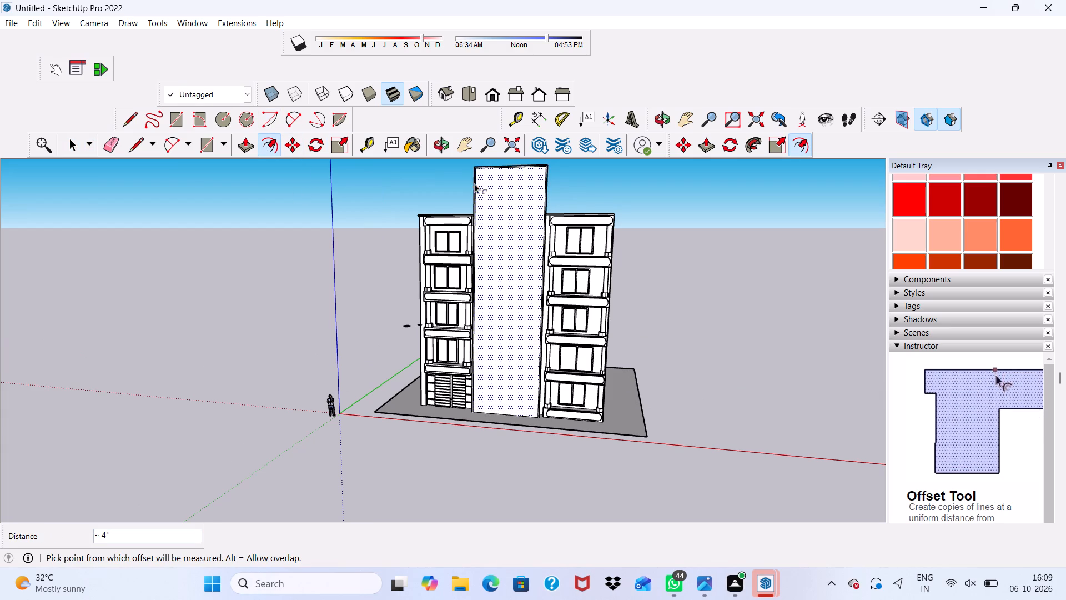
key("ctrl+z")
scroll(494, 196, "up", 1)
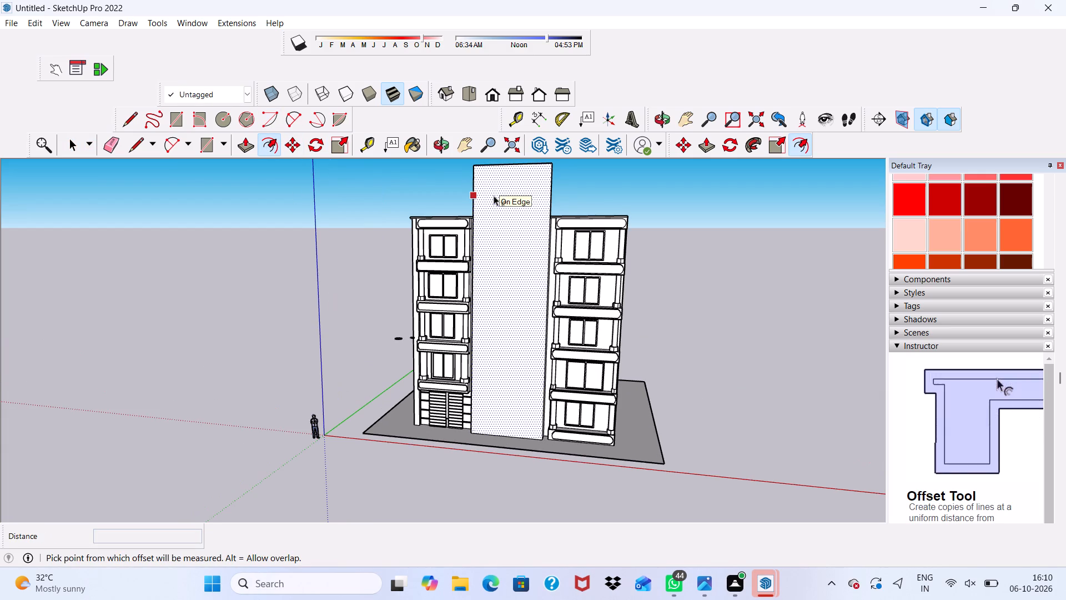
left_click(494, 196)
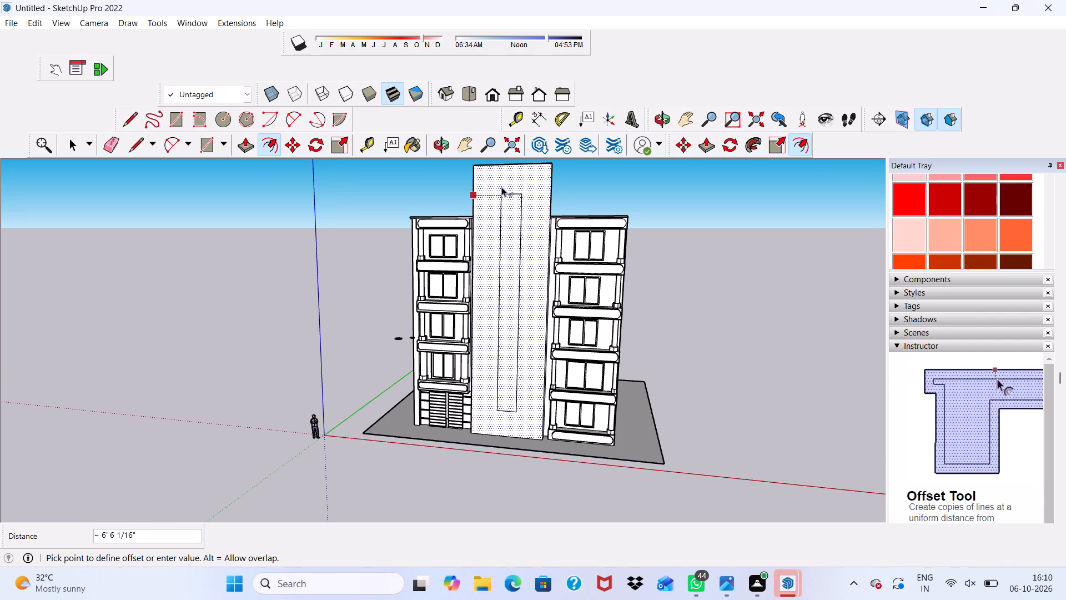
type("9\"")
key("Return")
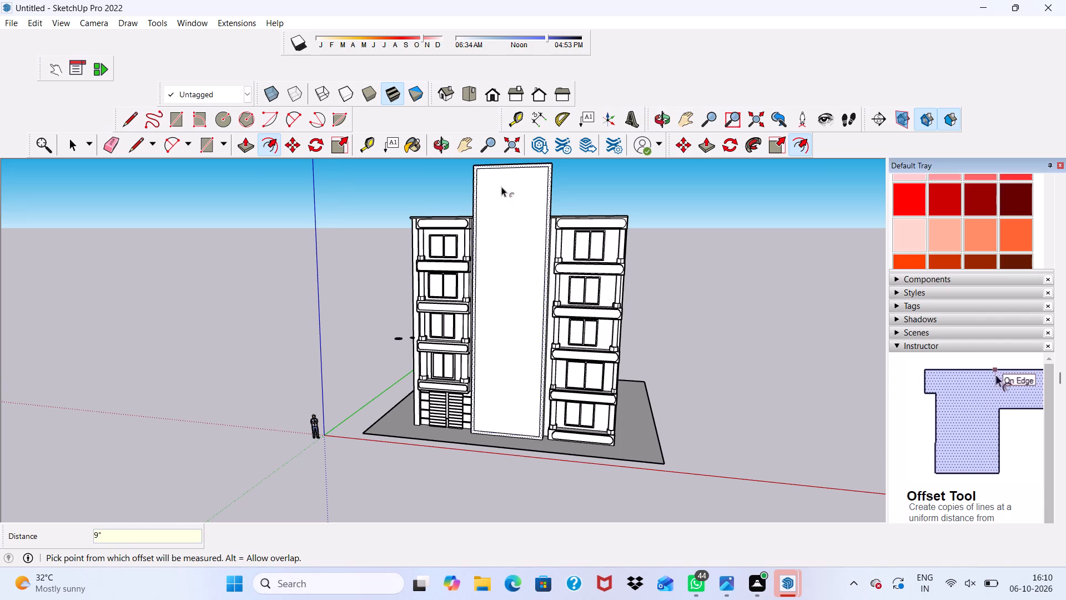
key("space")
Push/Pull the narrow border around the central slab's front face outward by 1' to form a raised frame.
scroll(501, 187, "up", 8)
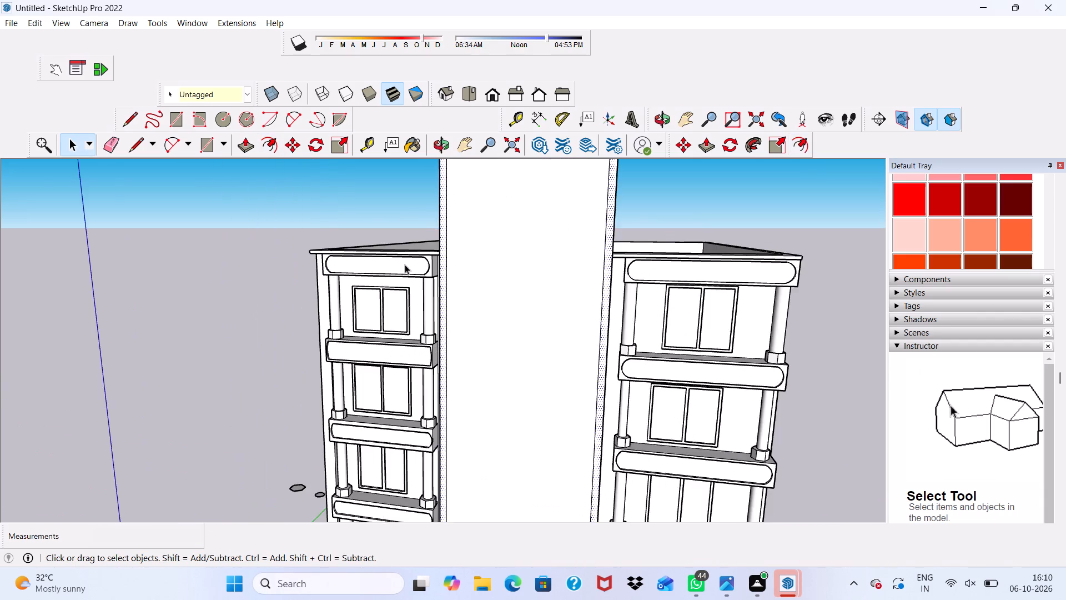
scroll(405, 264, "up", 1)
scroll(451, 238, "down", 2)
middle_click_drag(466, 236, 577, 264)
scroll(525, 271, "up", 2)
left_click(517, 261)
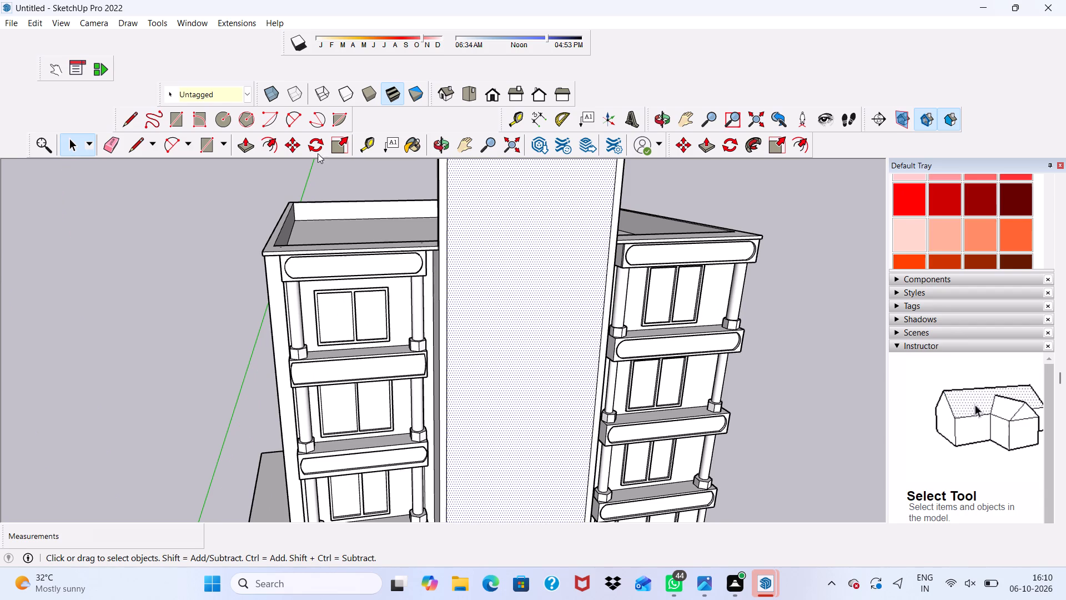
scroll(291, 149, "up", 1)
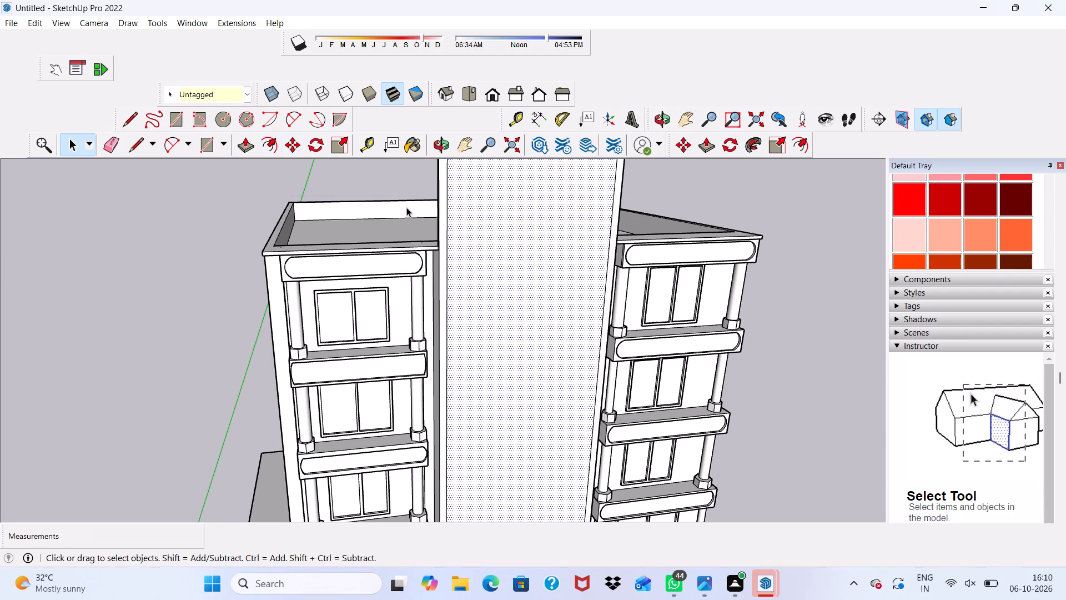
scroll(459, 271, "up", 5)
left_click(434, 230)
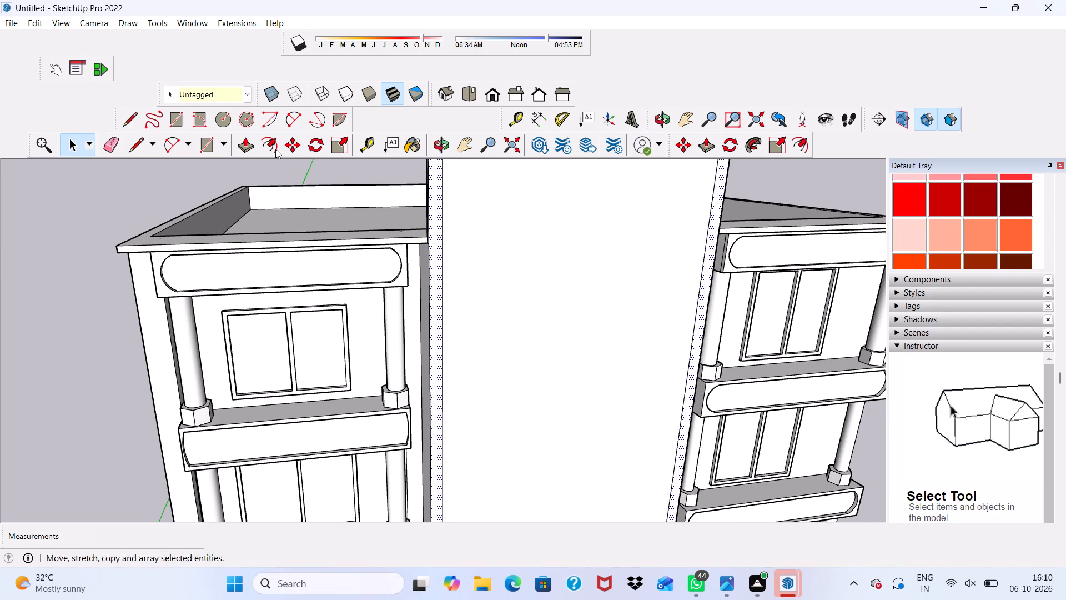
scroll(331, 303, "down", 3)
middle_click_drag(422, 307, 484, 267)
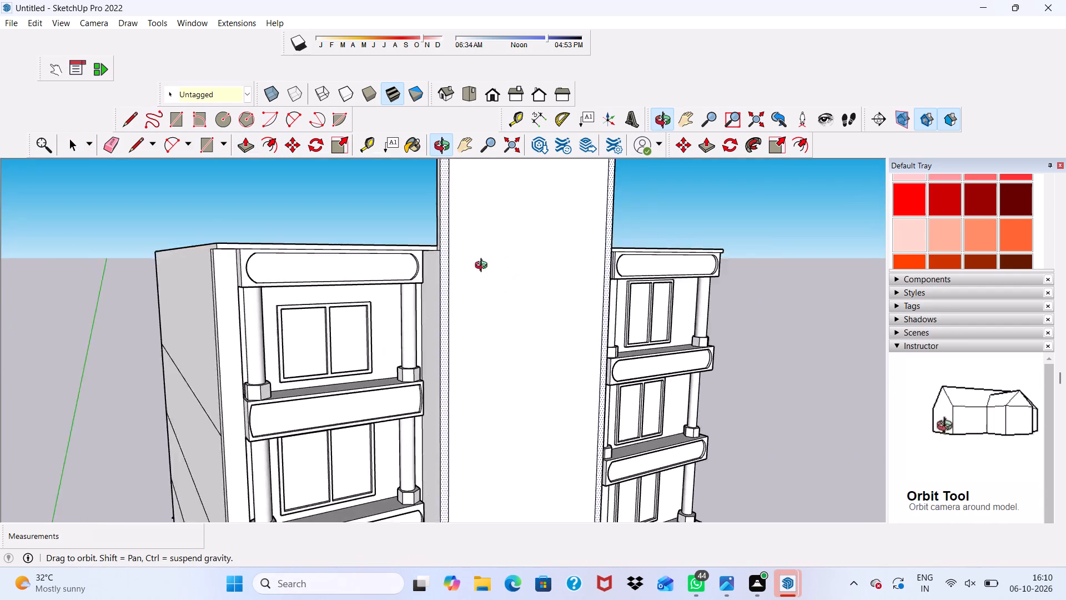
middle_click_drag(484, 267, 269, 264)
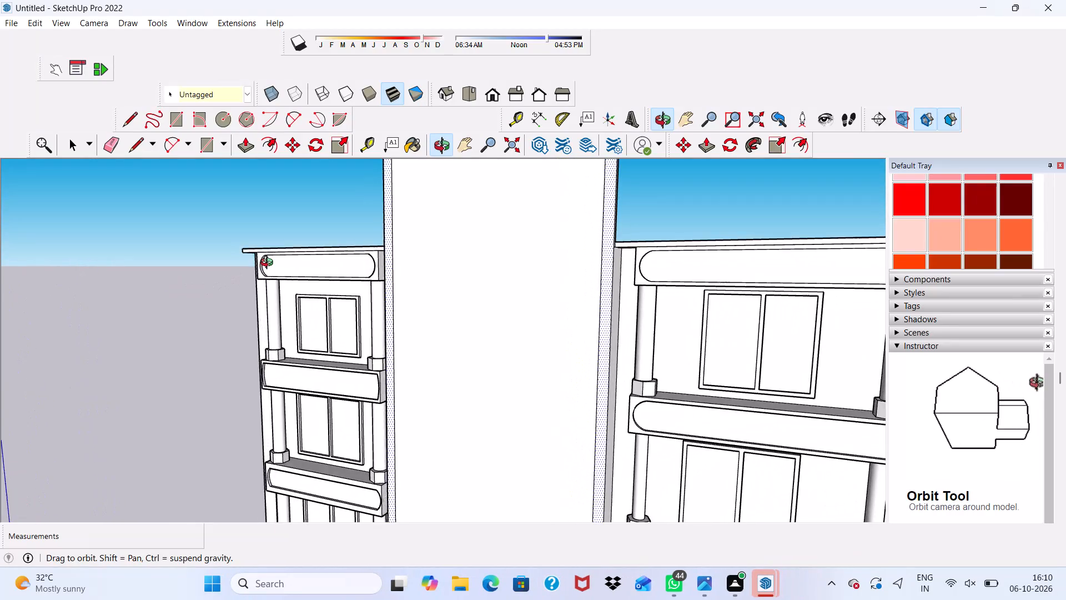
middle_click_drag(269, 264, 334, 275)
scroll(364, 291, "up", 1)
left_click(243, 138)
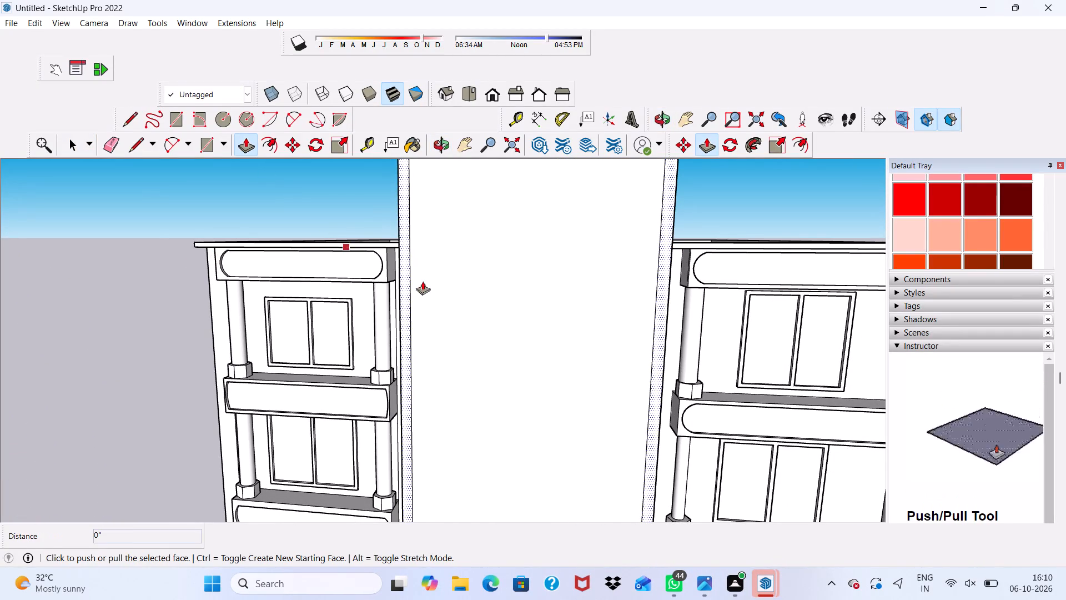
scroll(430, 273, "up", 3)
left_click(394, 284)
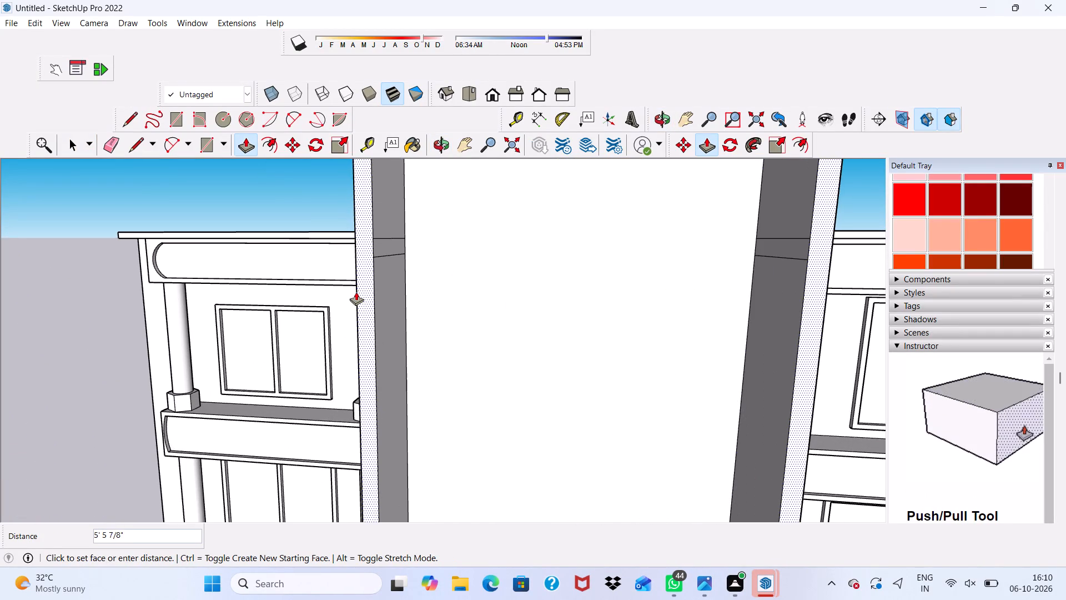
key("1")
key("apostrophe")
key("Return")
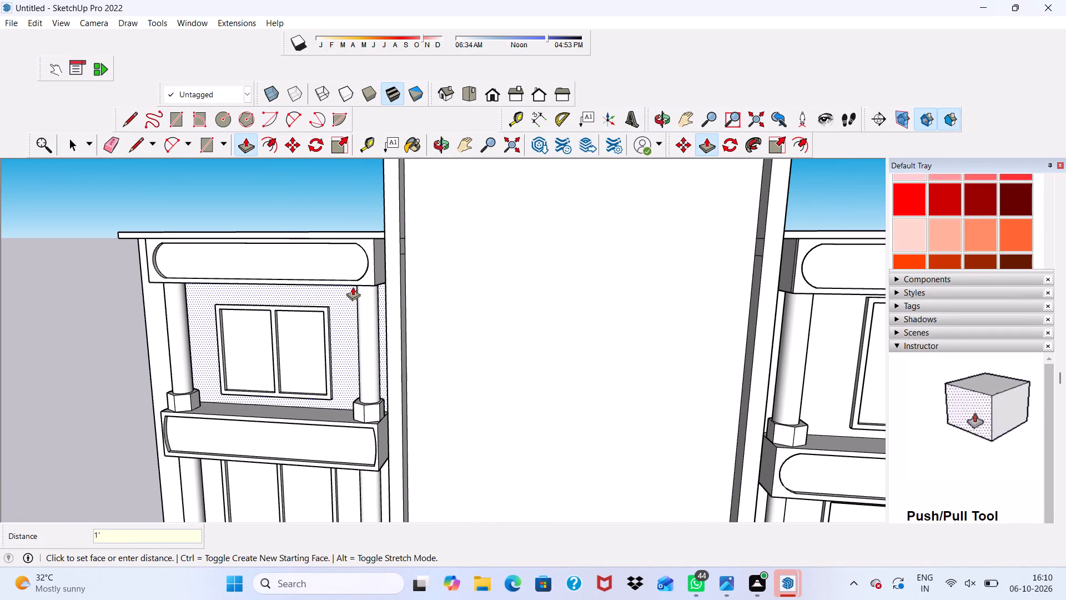
Erase the two short cross lines near roof level on the raised frame's inner side face nearest the shutter-side bay.
scroll(163, 121, "up", 5)
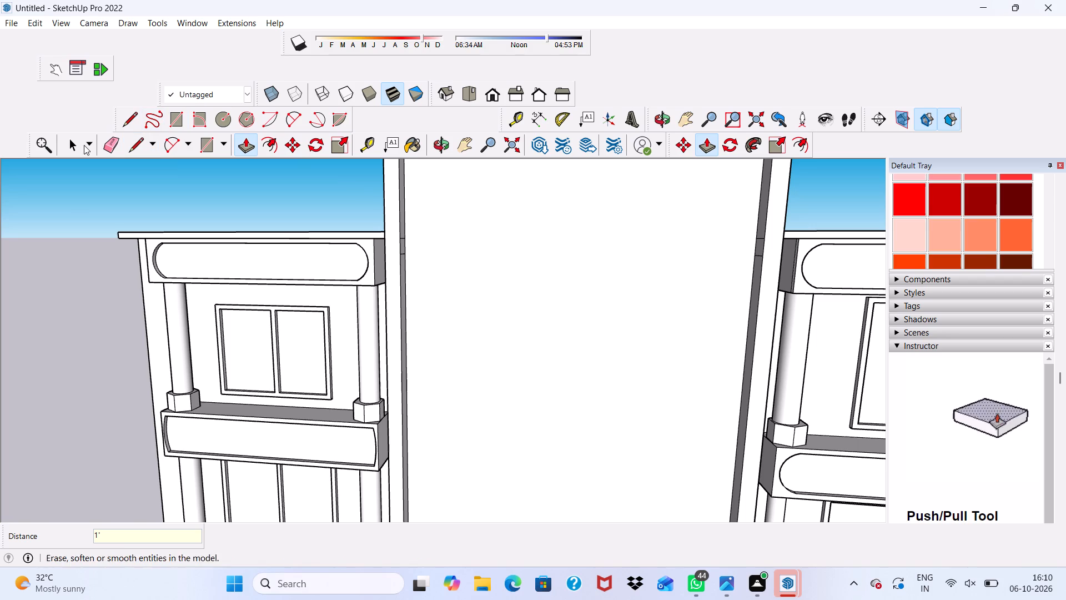
left_click(112, 137)
scroll(392, 242, "up", 1)
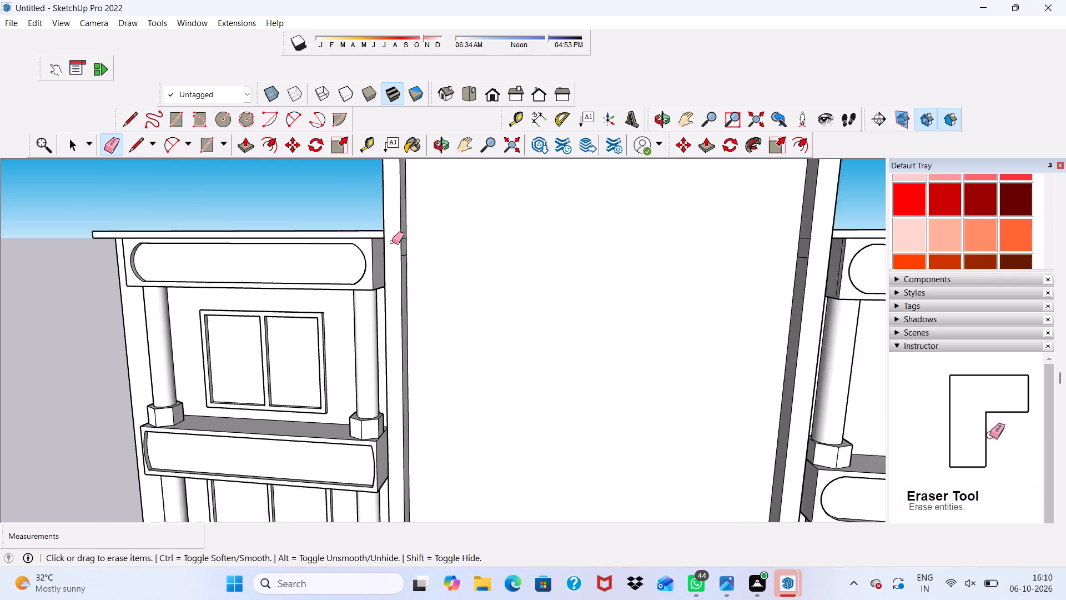
scroll(392, 242, "up", 12)
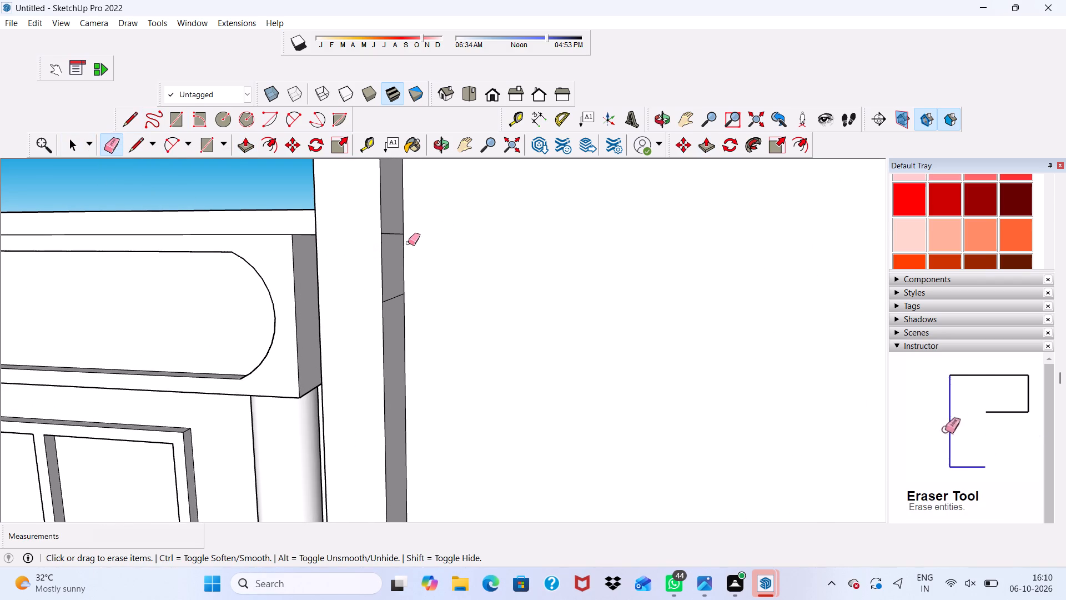
left_click_drag(394, 224, 401, 302)
key("ctrl+z")
scroll(454, 254, "up", 3, "ctrl")
scroll(323, 256, "up", 3)
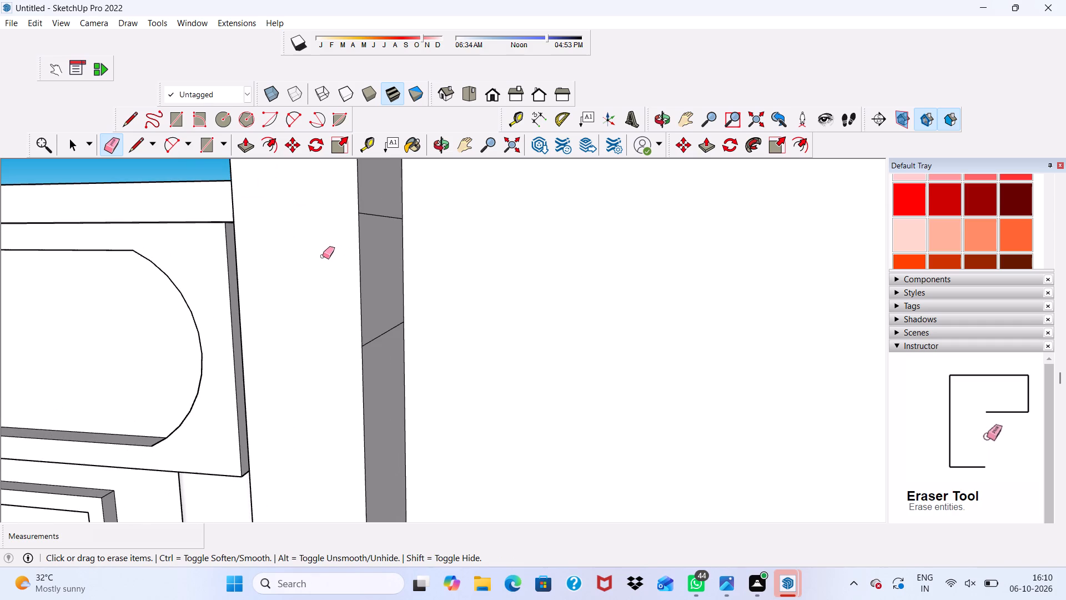
left_click_drag(383, 210, 383, 224)
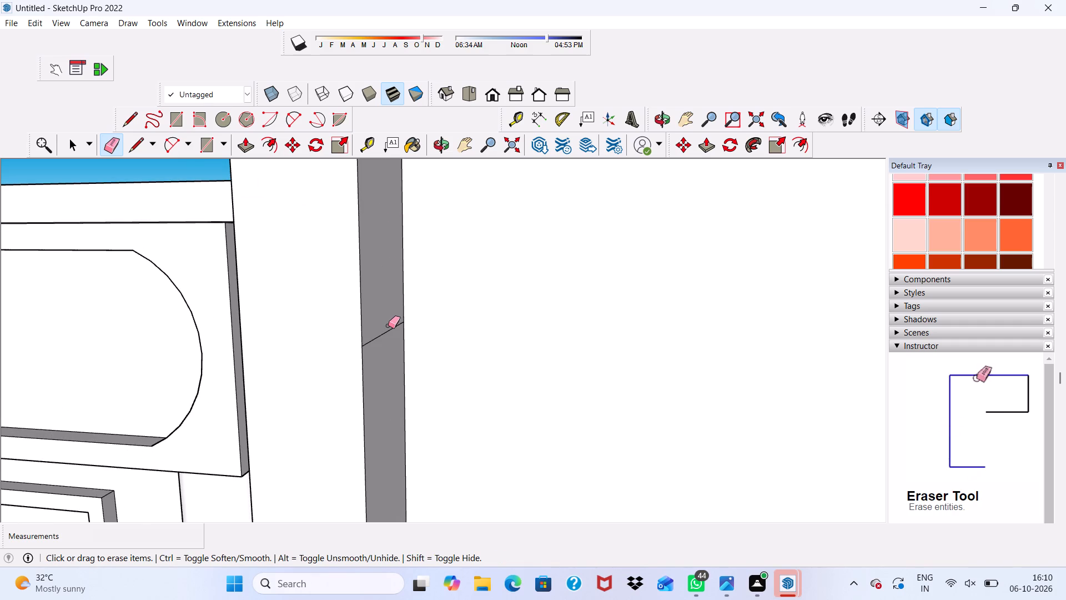
left_click_drag(388, 328, 387, 334)
Erase the two short cross lines near roof level on the inner side face of the frame's opposite upright.
scroll(382, 334, "down", 14)
scroll(485, 228, "up", 1)
scroll(485, 228, "down", 4)
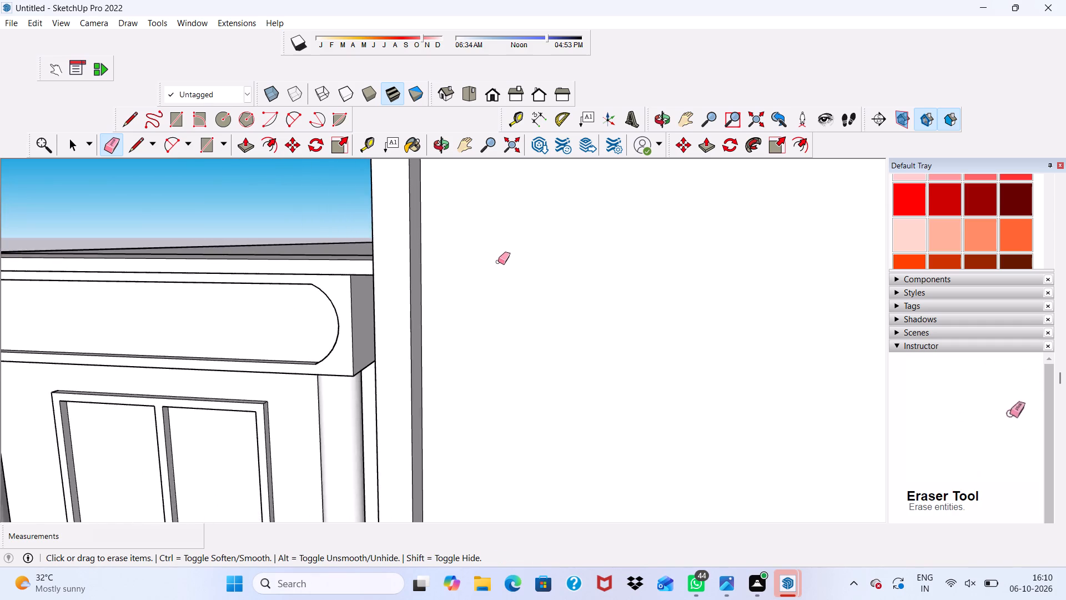
scroll(498, 262, "down", 4)
scroll(453, 257, "up", 1)
scroll(454, 258, "down", 8)
middle_click_drag(474, 273, 622, 317)
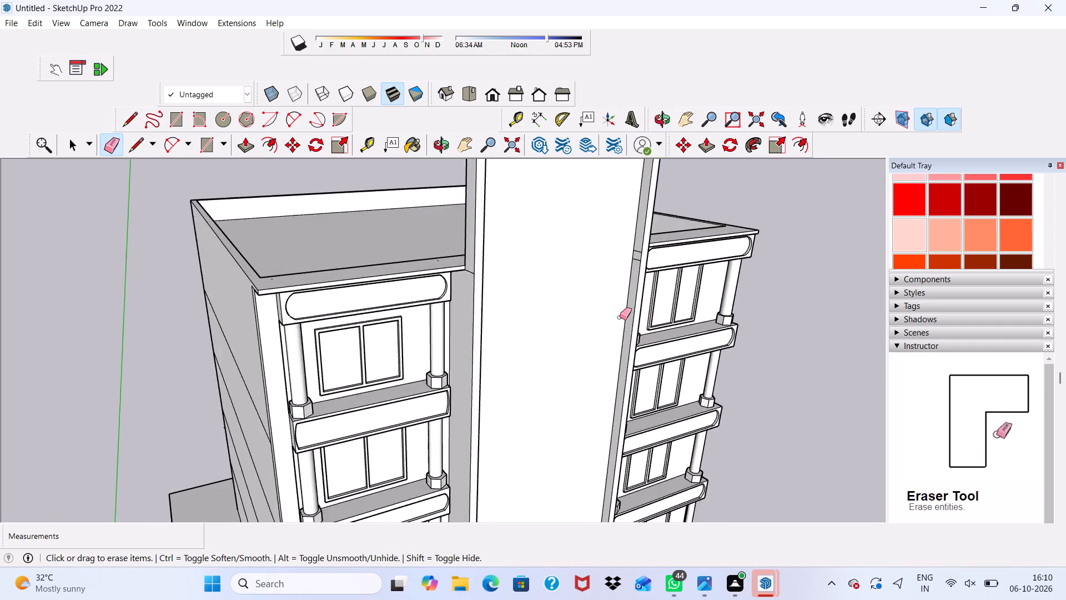
scroll(621, 312, "up", 13)
left_click_drag(603, 221, 602, 222)
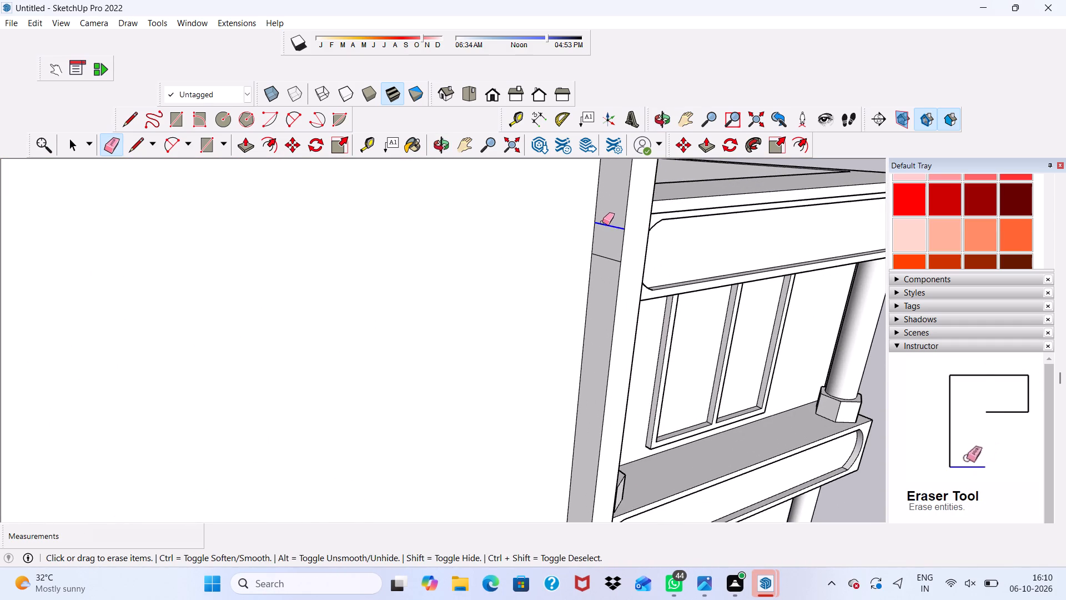
left_click_drag(602, 222, 599, 258)
Examine the framed central slab and the whole building from the front, from below, and from the side above the roof.
scroll(464, 239, "down", 4)
scroll(460, 242, "up", 1)
scroll(460, 243, "down", 5)
scroll(460, 243, "up", 1)
scroll(460, 243, "down", 2)
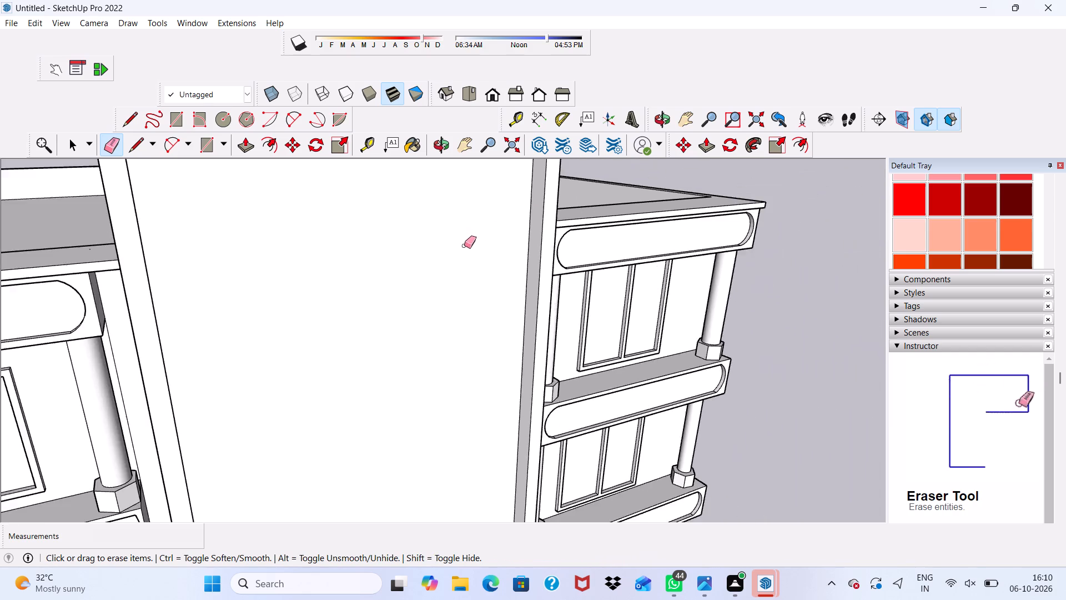
scroll(464, 246, "down", 3)
scroll(451, 233, "up", 1)
scroll(455, 237, "down", 7)
middle_click_drag(530, 296, 279, 263)
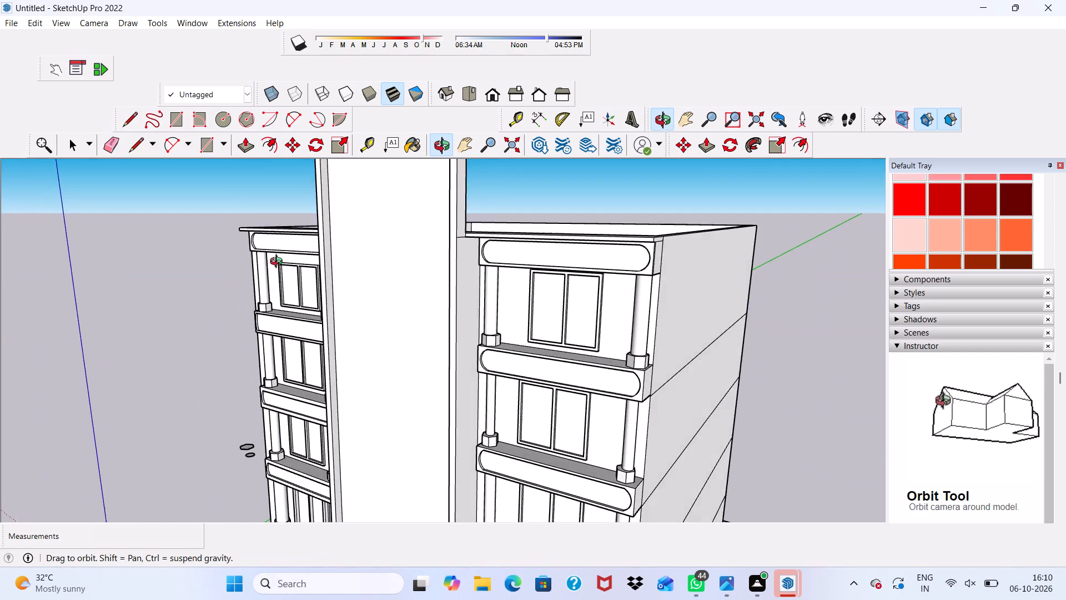
middle_click_drag(279, 263, 374, 179)
key("space")
scroll(409, 262, "down", 8)
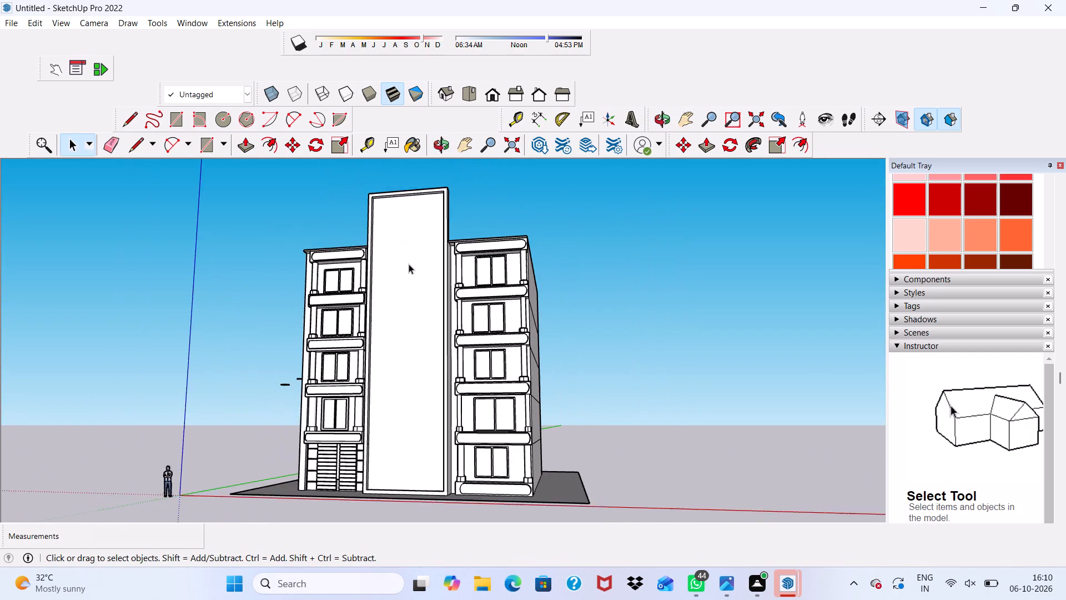
scroll(409, 264, "down", 1)
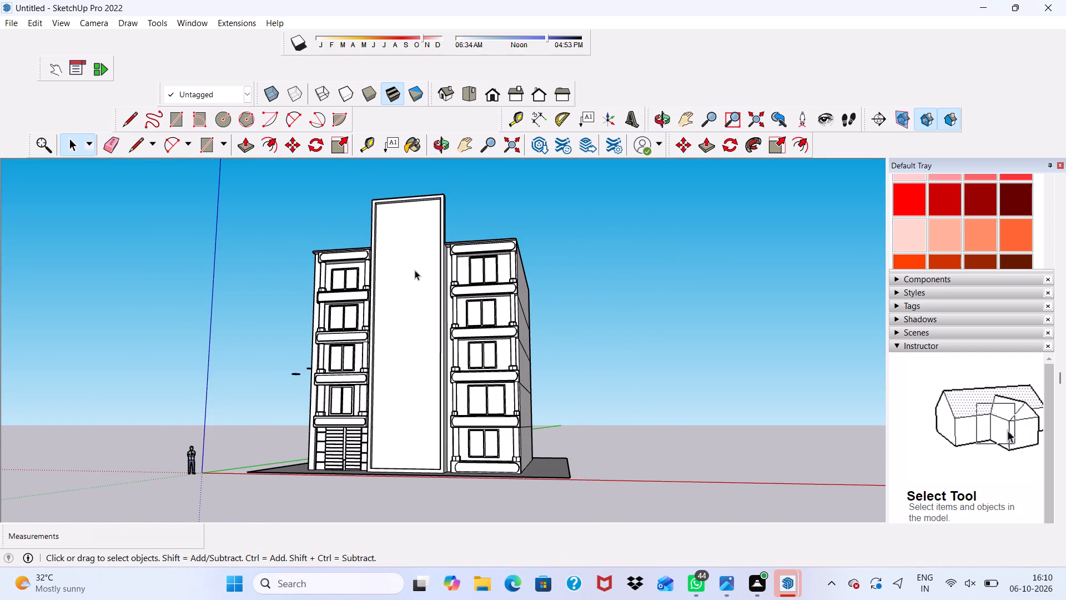
scroll(415, 270, "down", 3)
scroll(415, 270, "up", 9)
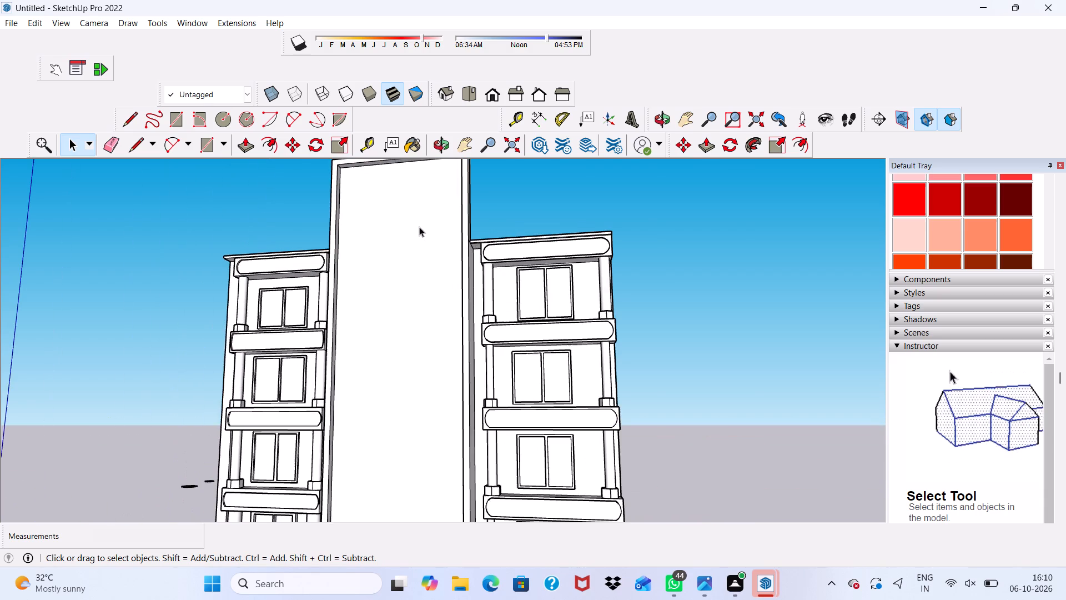
middle_click_drag(420, 228, 426, 164)
scroll(424, 146, "up", 4)
scroll(404, 236, "up", 2)
scroll(396, 229, "down", 5)
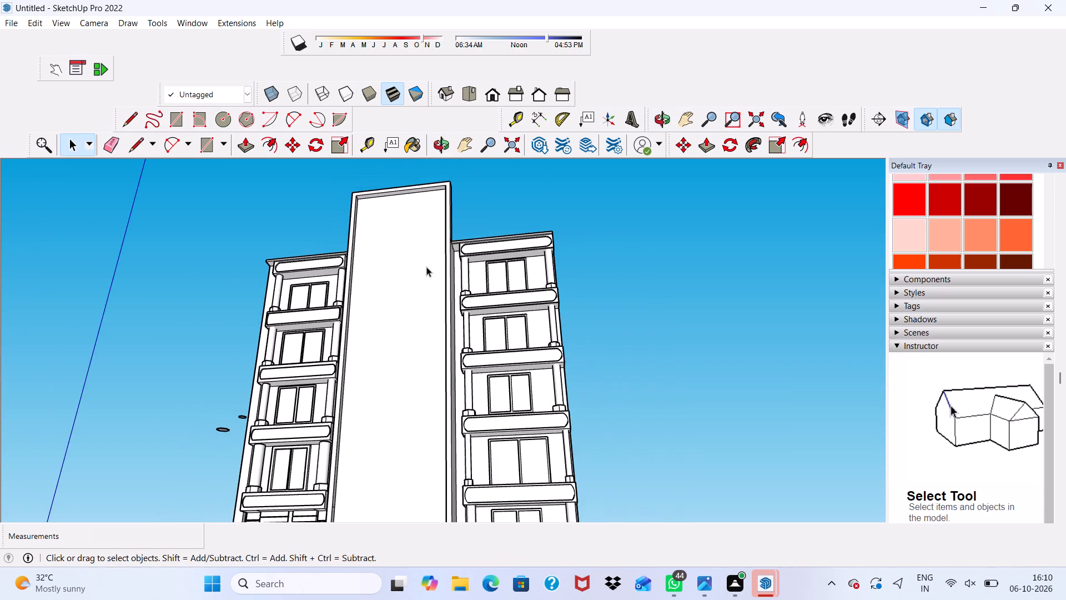
middle_click_drag(425, 264, 401, 369)
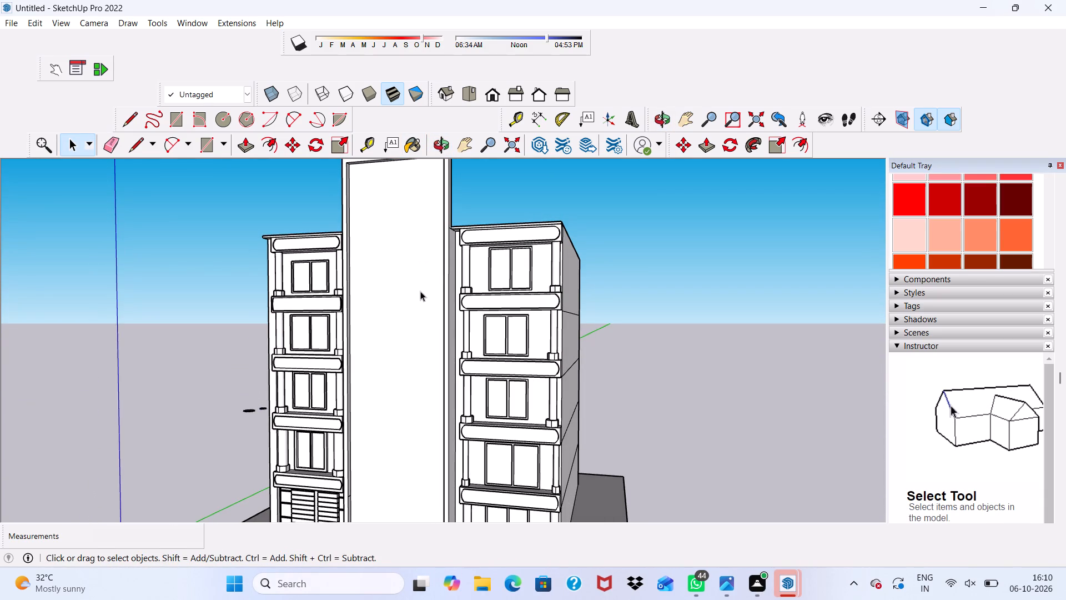
scroll(515, 320, "up", 1)
middle_click_drag(564, 259, 380, 412)
scroll(564, 259, "down", 1)
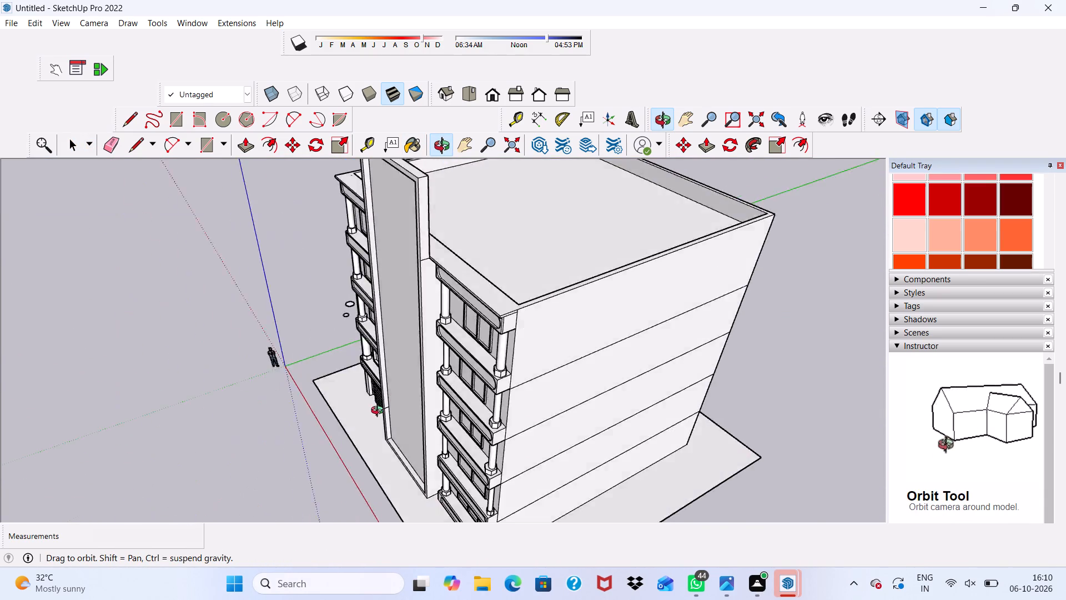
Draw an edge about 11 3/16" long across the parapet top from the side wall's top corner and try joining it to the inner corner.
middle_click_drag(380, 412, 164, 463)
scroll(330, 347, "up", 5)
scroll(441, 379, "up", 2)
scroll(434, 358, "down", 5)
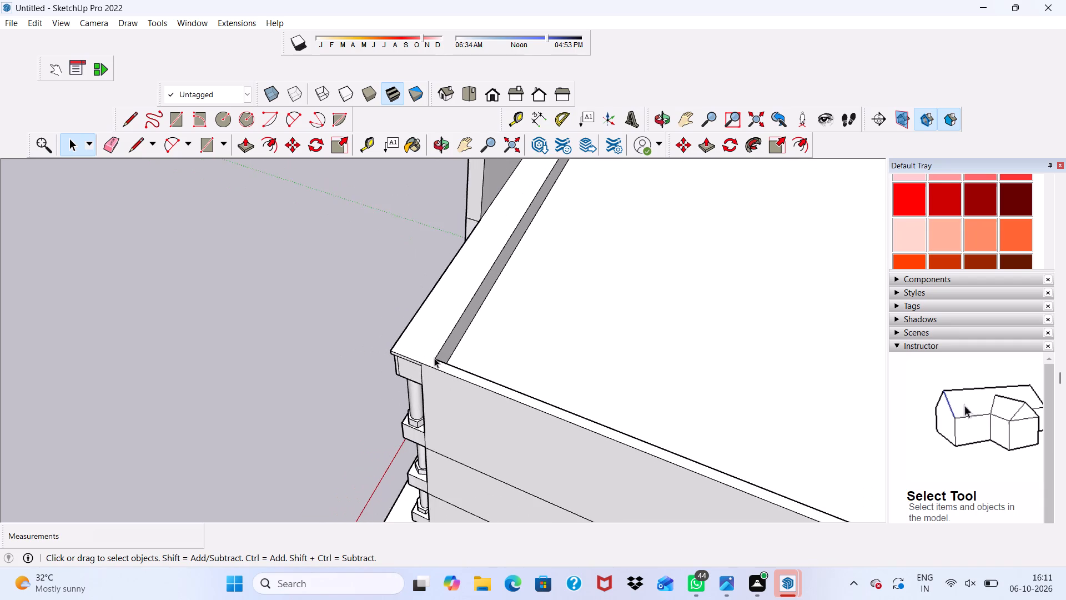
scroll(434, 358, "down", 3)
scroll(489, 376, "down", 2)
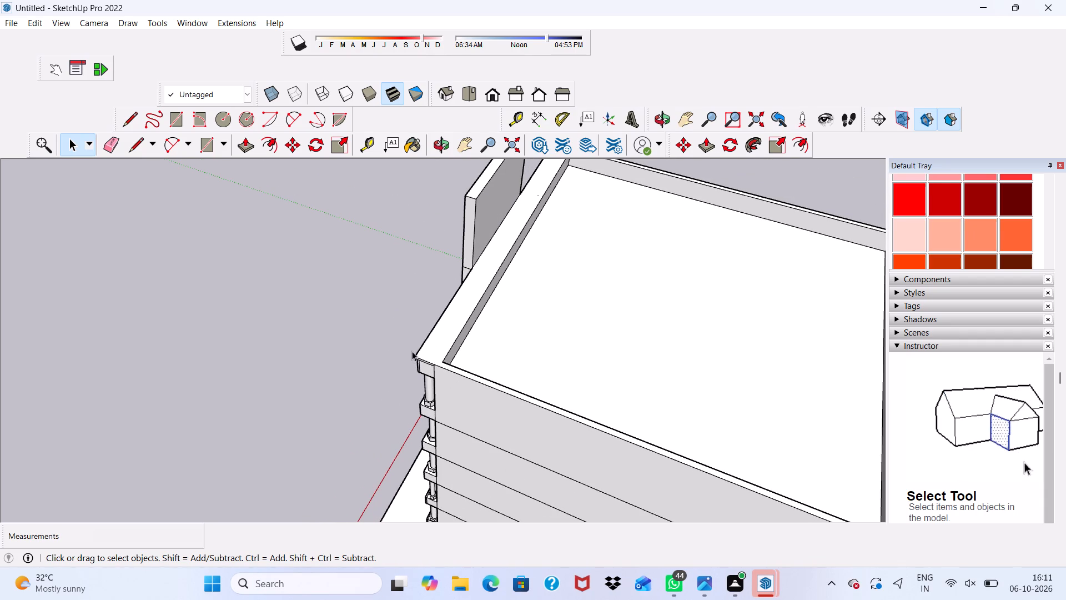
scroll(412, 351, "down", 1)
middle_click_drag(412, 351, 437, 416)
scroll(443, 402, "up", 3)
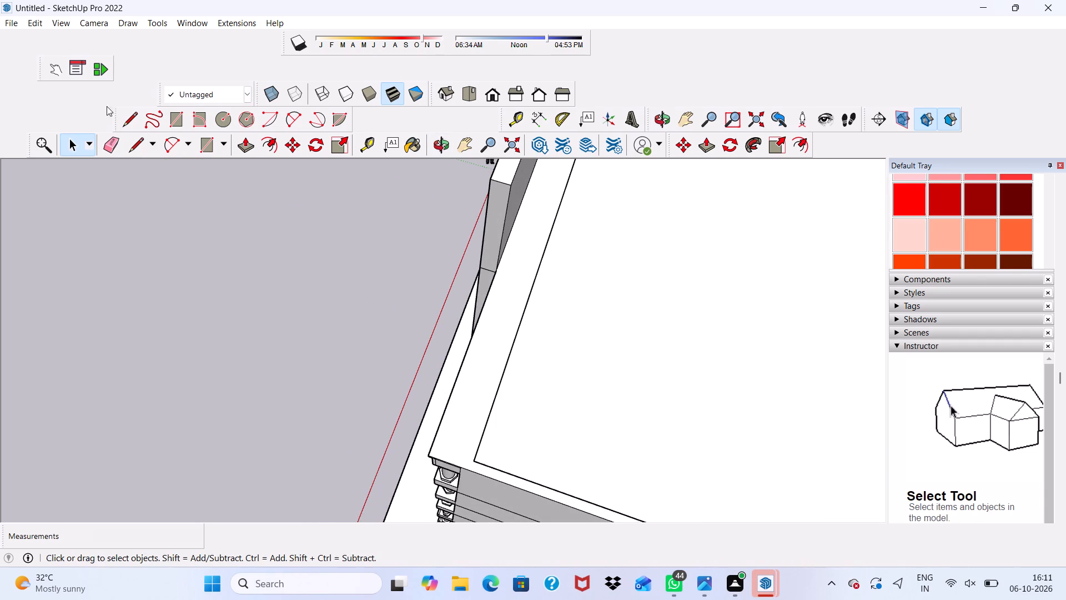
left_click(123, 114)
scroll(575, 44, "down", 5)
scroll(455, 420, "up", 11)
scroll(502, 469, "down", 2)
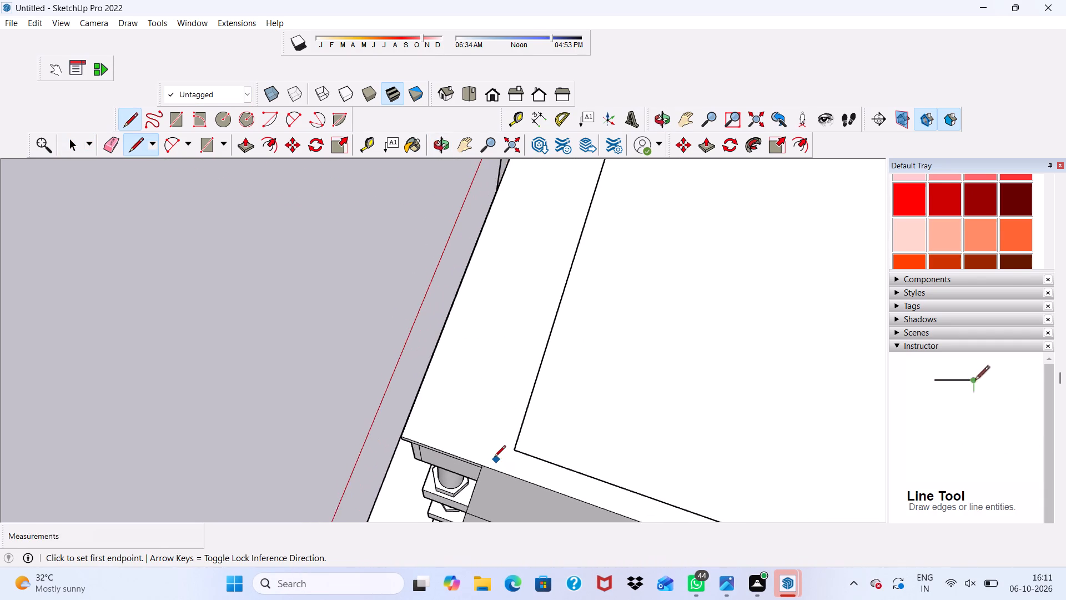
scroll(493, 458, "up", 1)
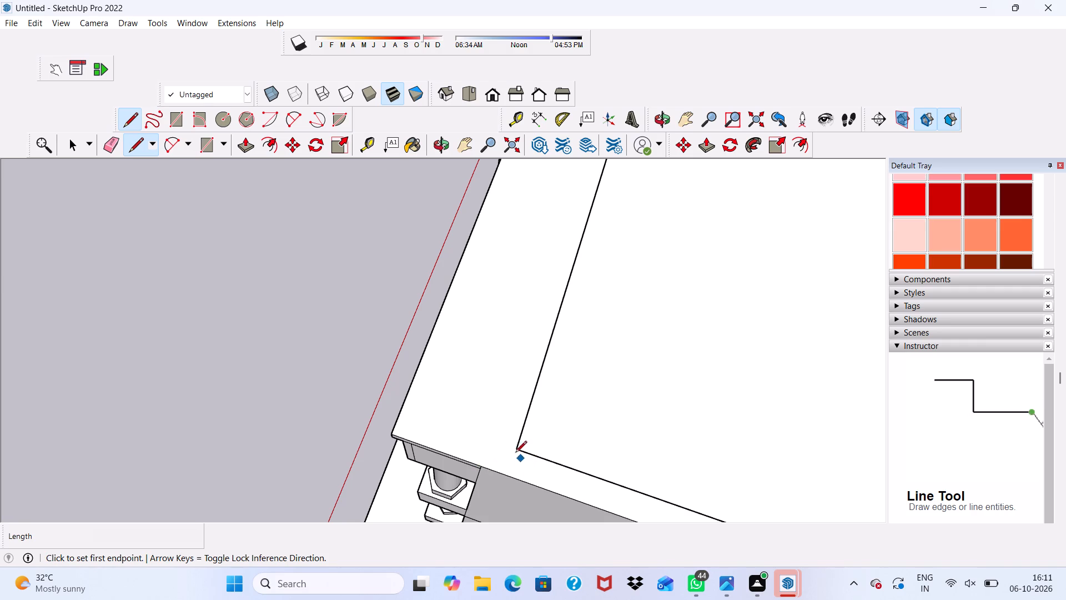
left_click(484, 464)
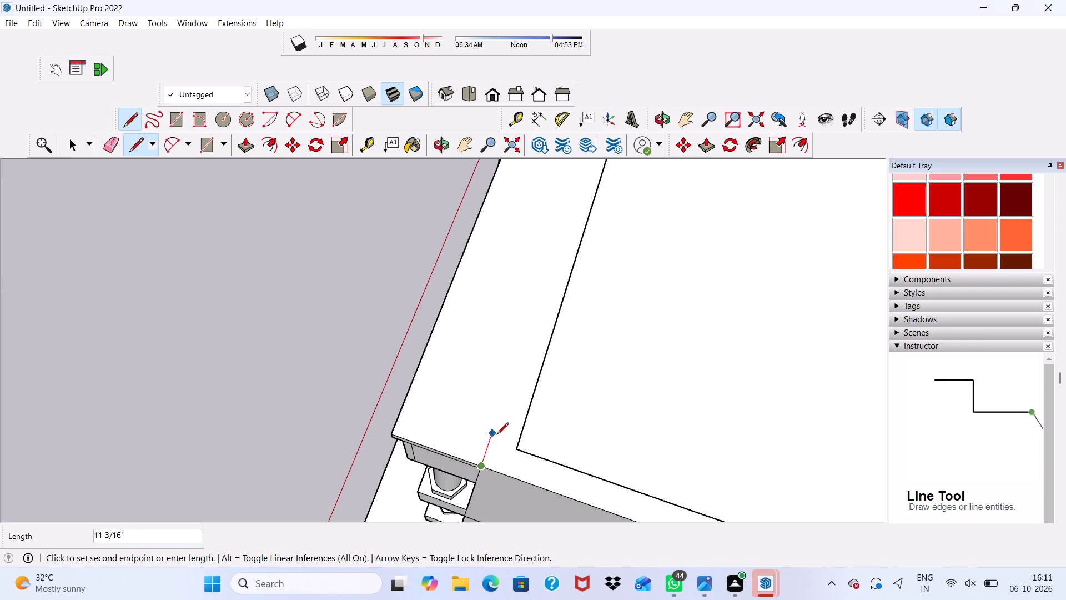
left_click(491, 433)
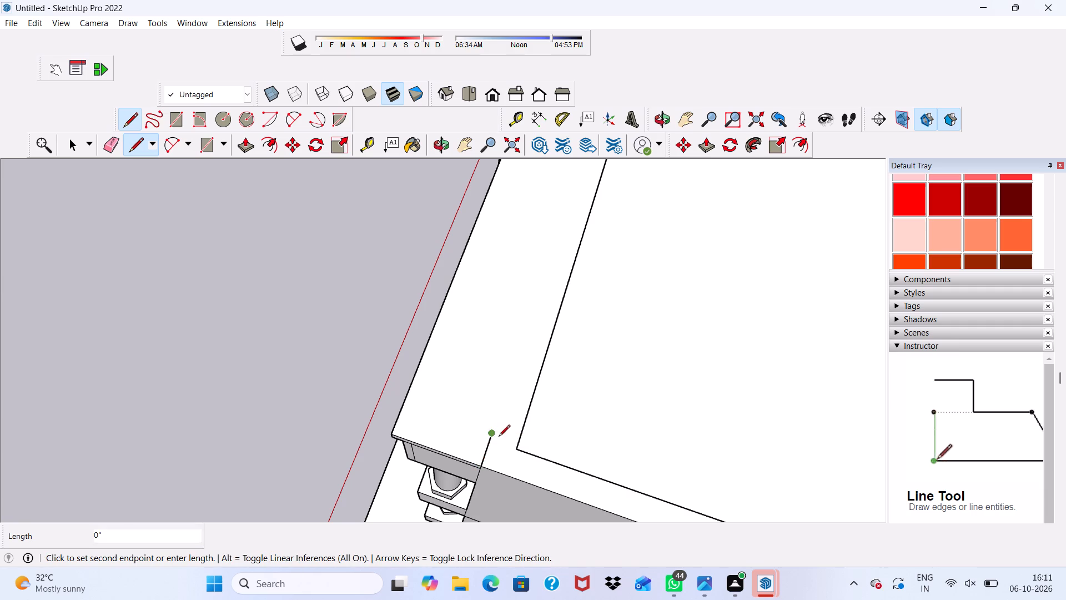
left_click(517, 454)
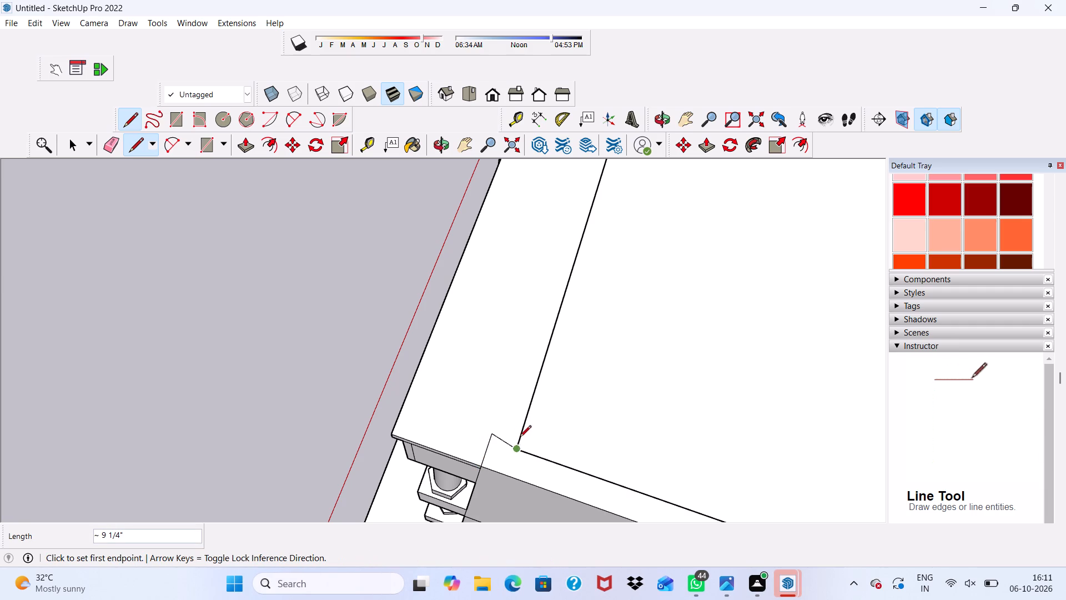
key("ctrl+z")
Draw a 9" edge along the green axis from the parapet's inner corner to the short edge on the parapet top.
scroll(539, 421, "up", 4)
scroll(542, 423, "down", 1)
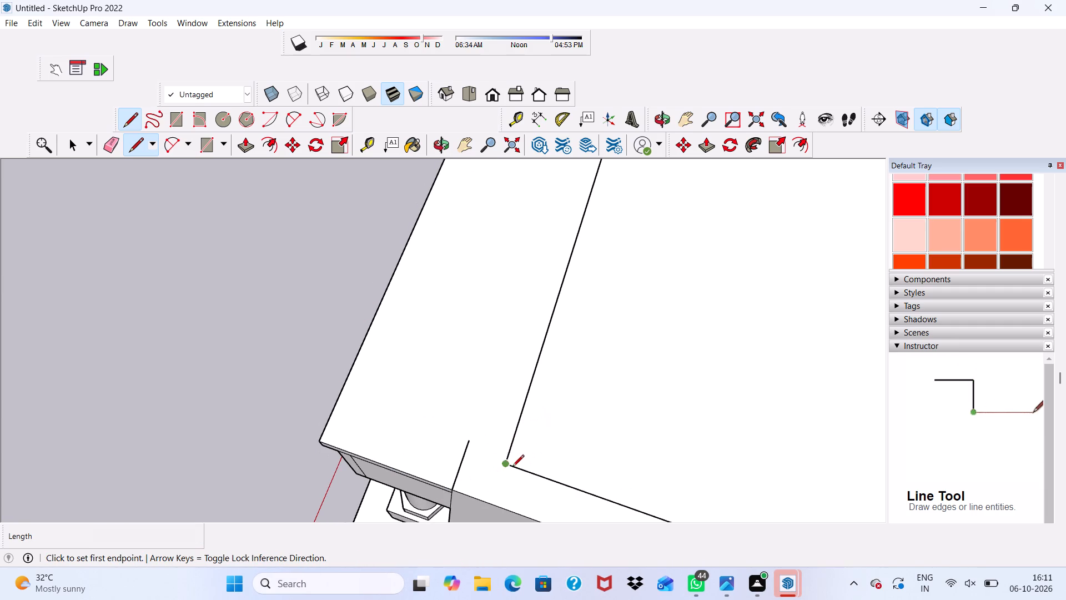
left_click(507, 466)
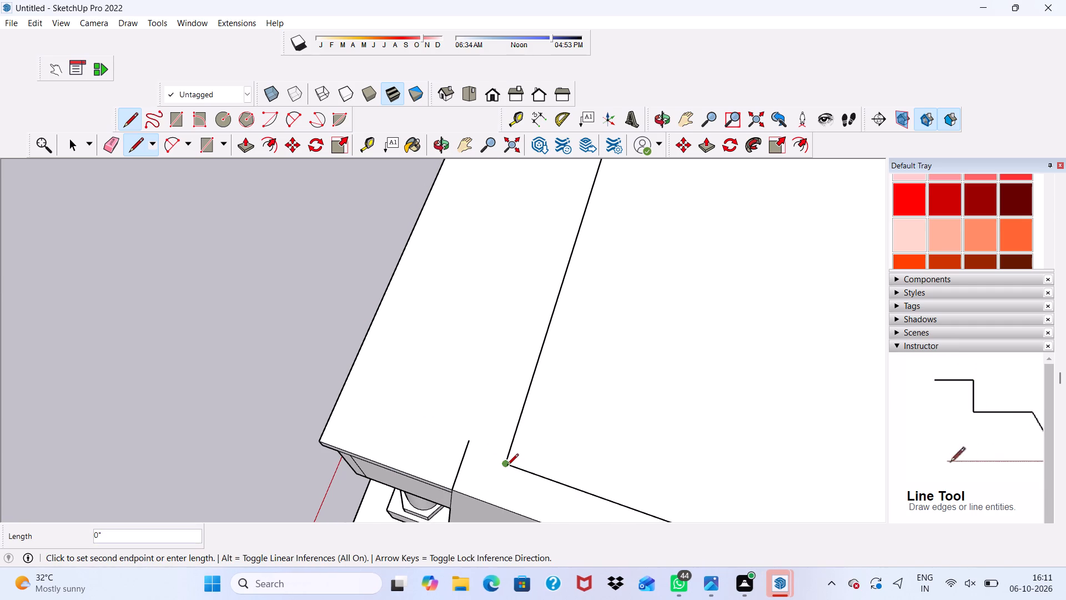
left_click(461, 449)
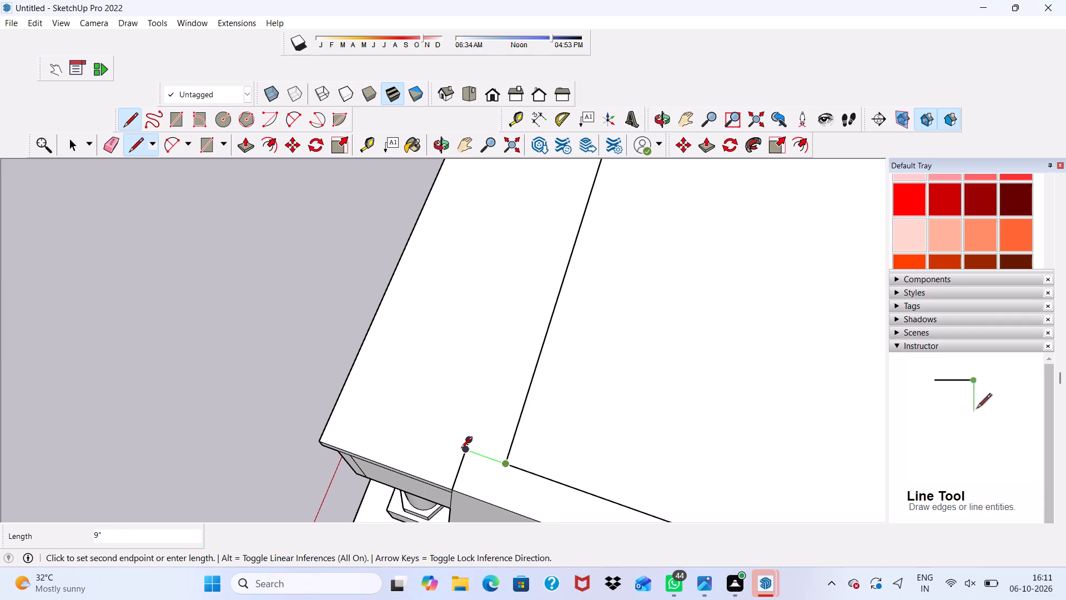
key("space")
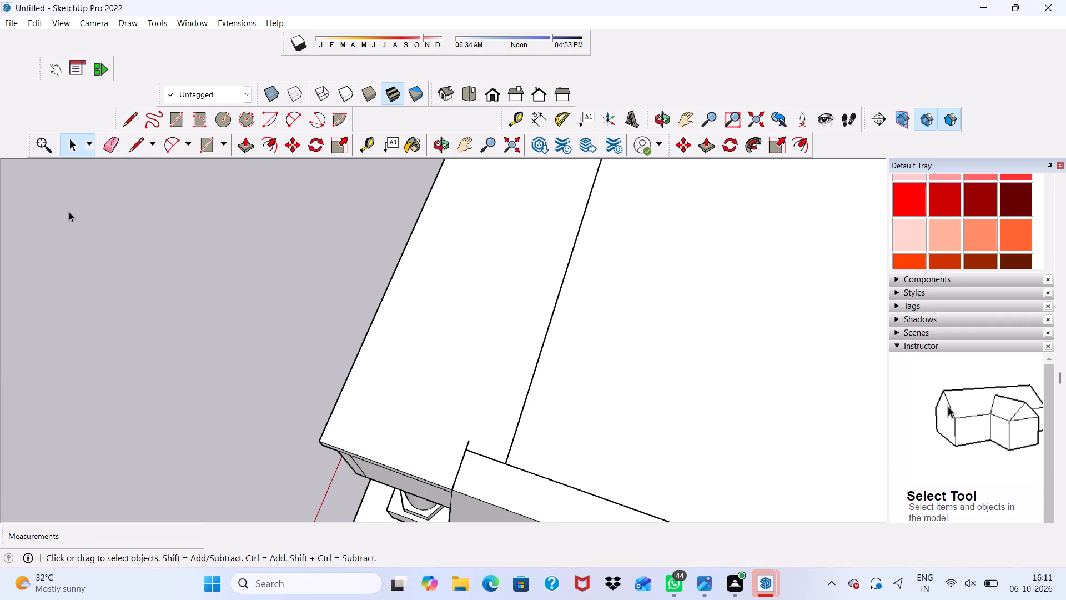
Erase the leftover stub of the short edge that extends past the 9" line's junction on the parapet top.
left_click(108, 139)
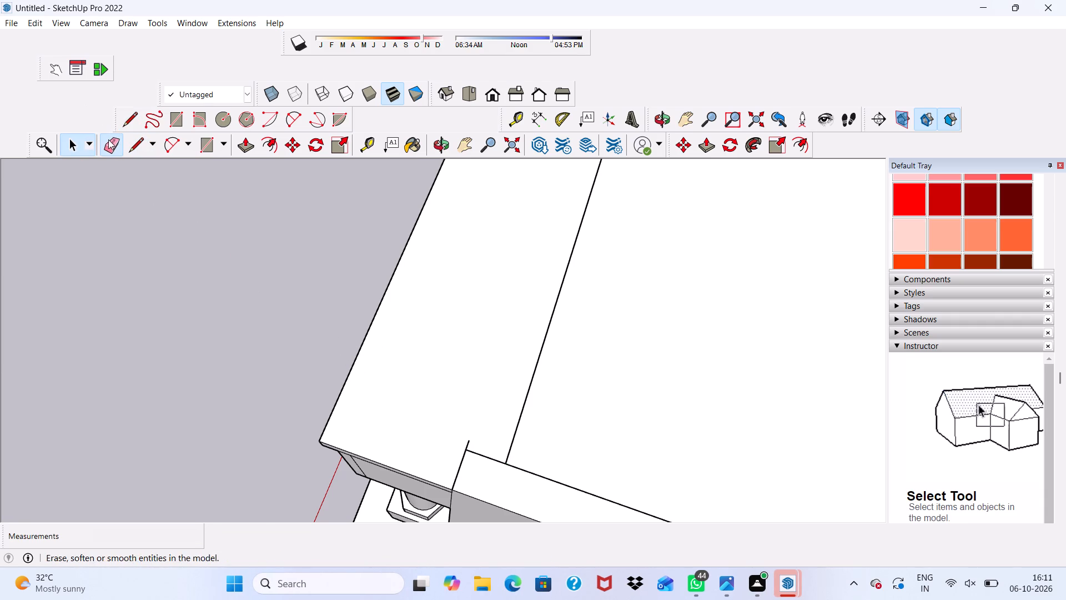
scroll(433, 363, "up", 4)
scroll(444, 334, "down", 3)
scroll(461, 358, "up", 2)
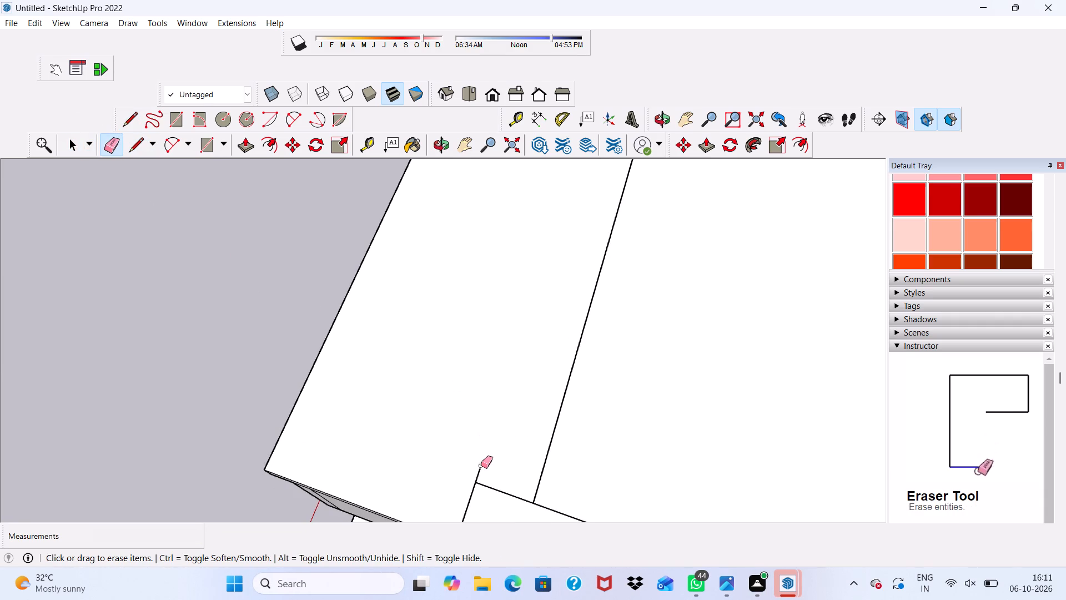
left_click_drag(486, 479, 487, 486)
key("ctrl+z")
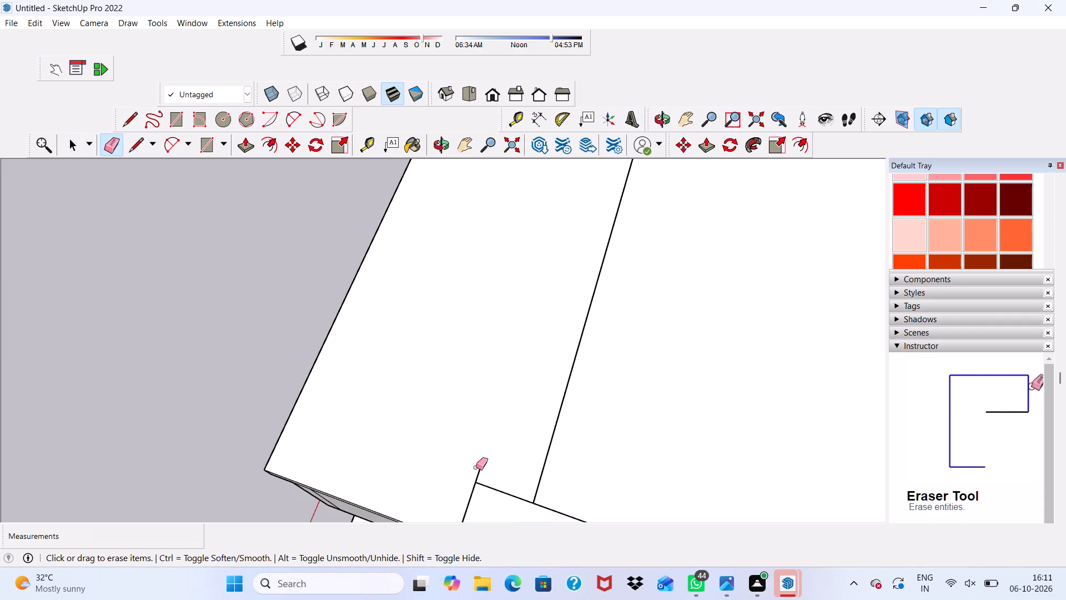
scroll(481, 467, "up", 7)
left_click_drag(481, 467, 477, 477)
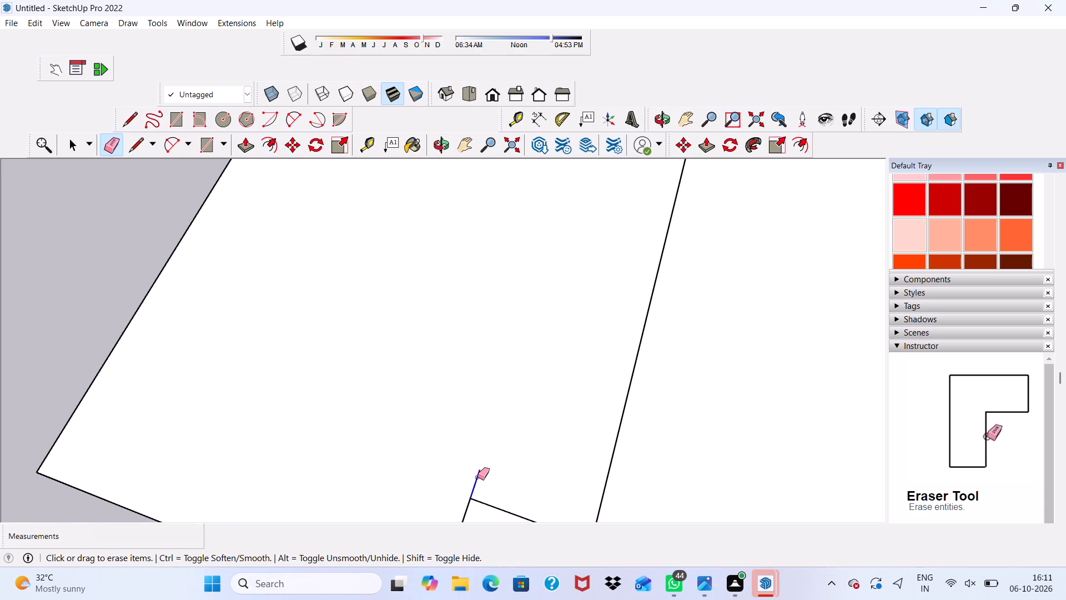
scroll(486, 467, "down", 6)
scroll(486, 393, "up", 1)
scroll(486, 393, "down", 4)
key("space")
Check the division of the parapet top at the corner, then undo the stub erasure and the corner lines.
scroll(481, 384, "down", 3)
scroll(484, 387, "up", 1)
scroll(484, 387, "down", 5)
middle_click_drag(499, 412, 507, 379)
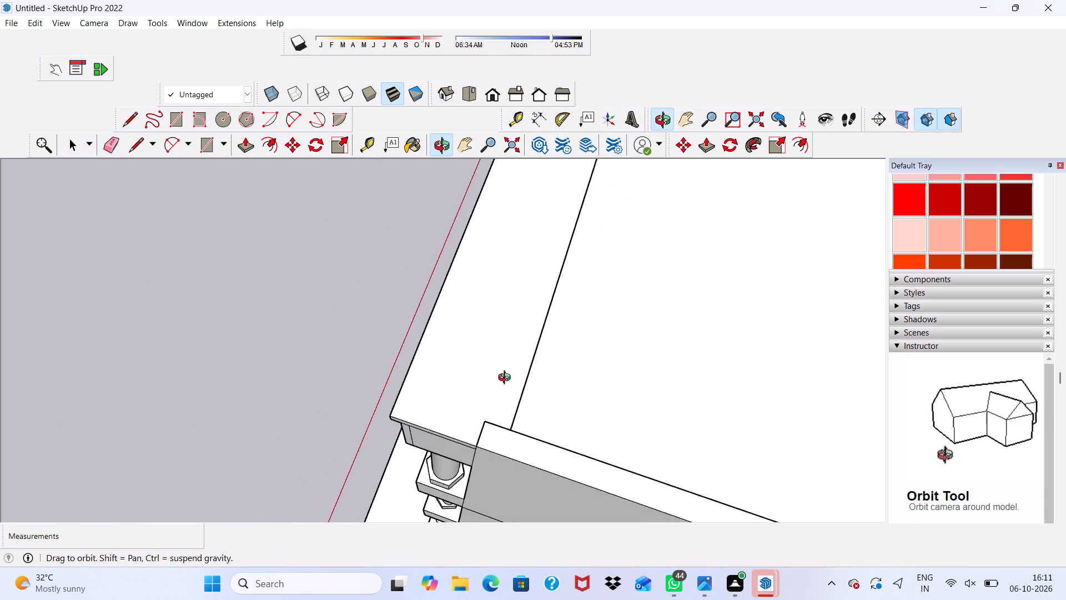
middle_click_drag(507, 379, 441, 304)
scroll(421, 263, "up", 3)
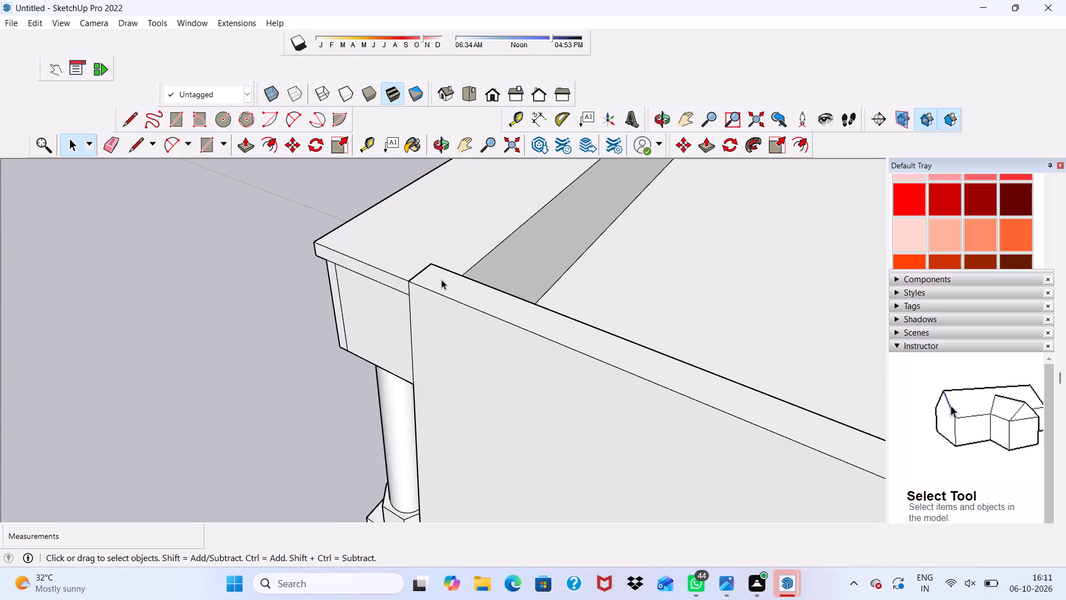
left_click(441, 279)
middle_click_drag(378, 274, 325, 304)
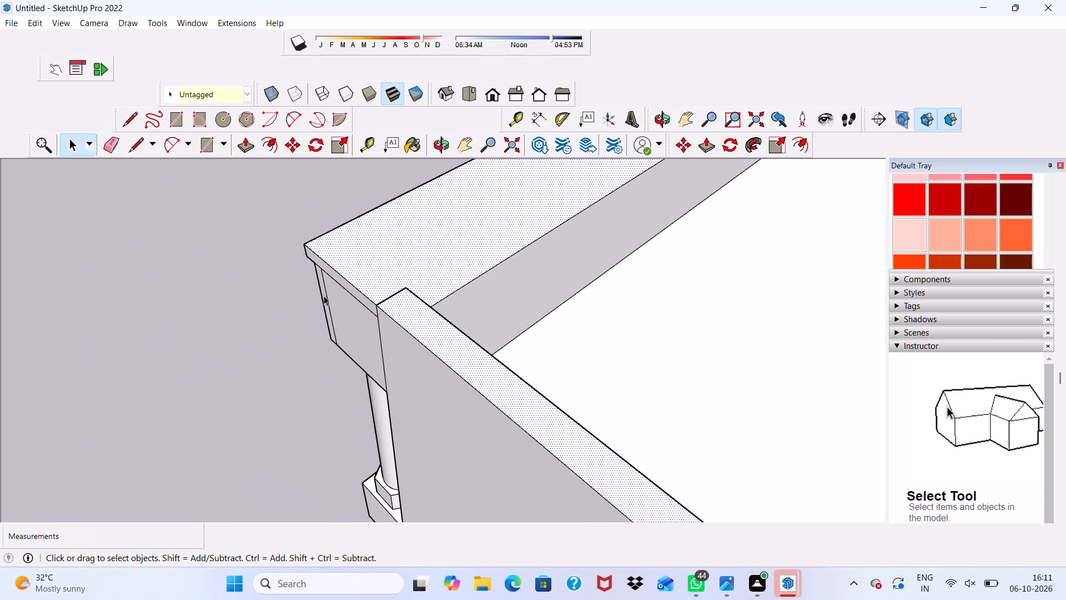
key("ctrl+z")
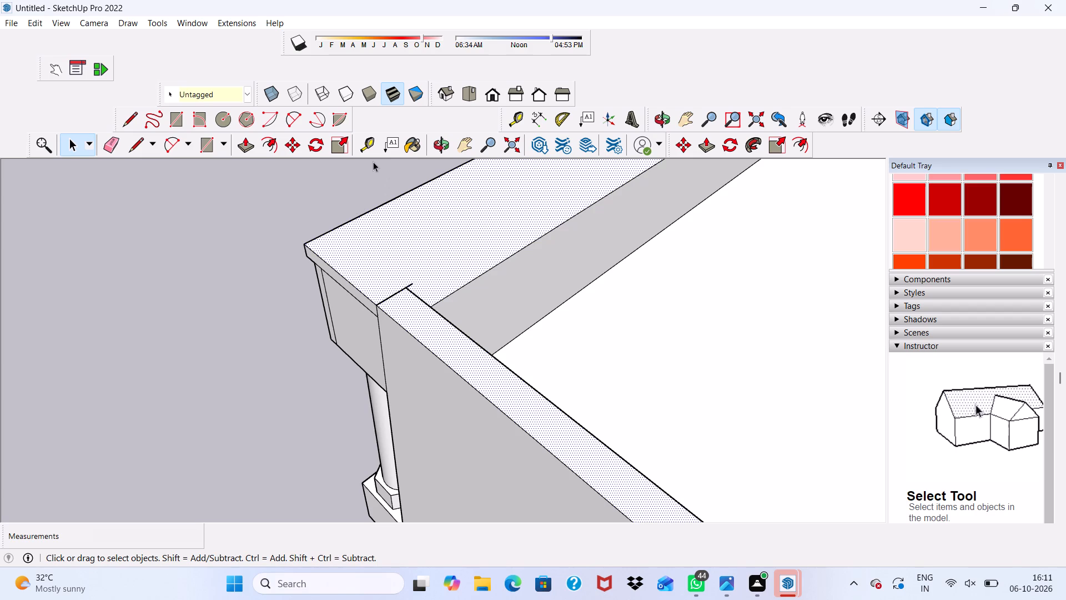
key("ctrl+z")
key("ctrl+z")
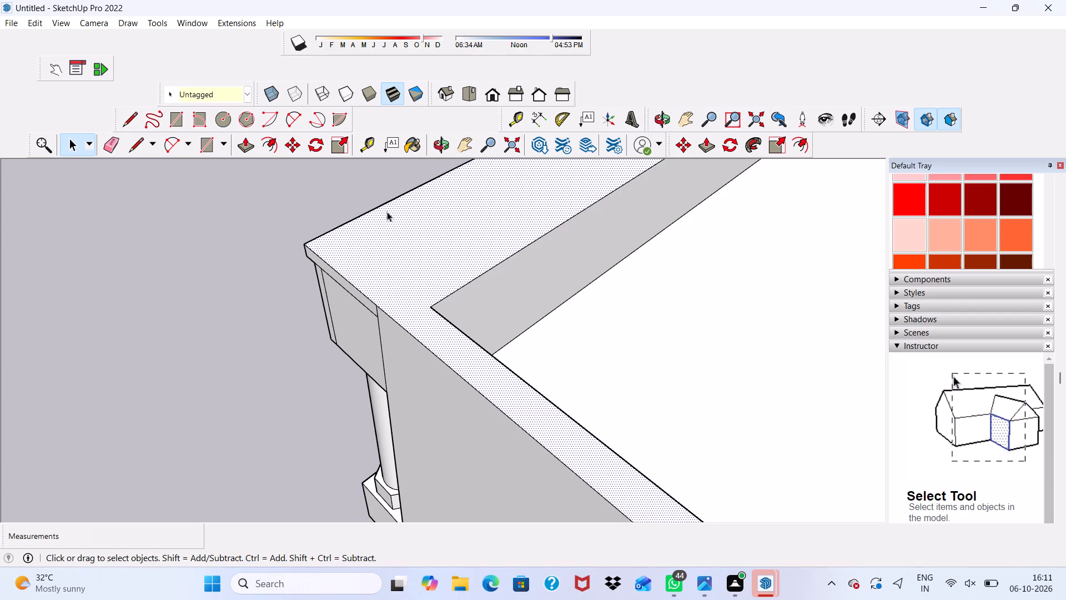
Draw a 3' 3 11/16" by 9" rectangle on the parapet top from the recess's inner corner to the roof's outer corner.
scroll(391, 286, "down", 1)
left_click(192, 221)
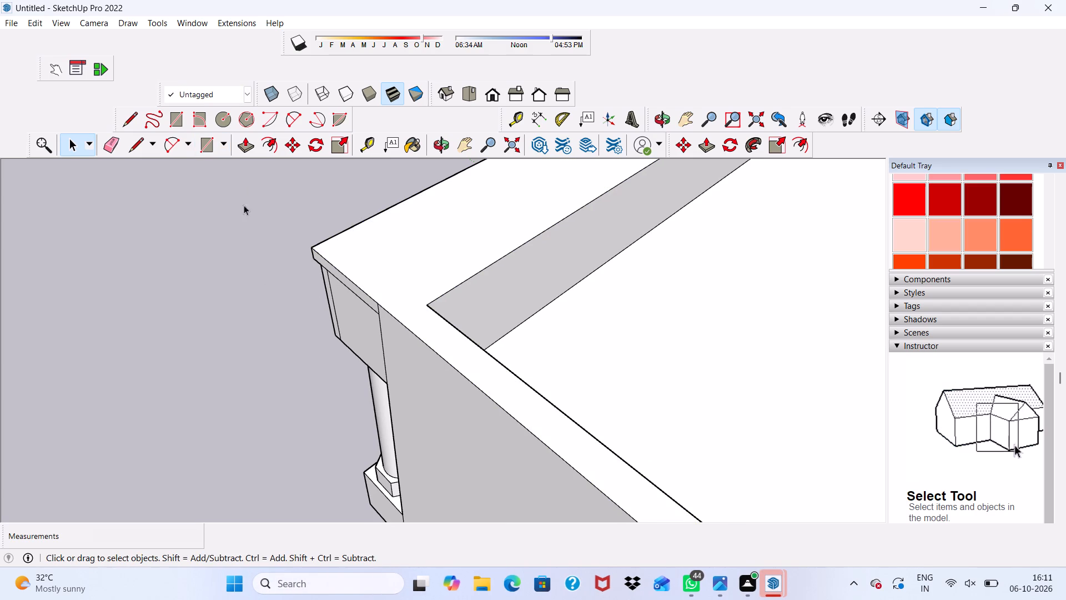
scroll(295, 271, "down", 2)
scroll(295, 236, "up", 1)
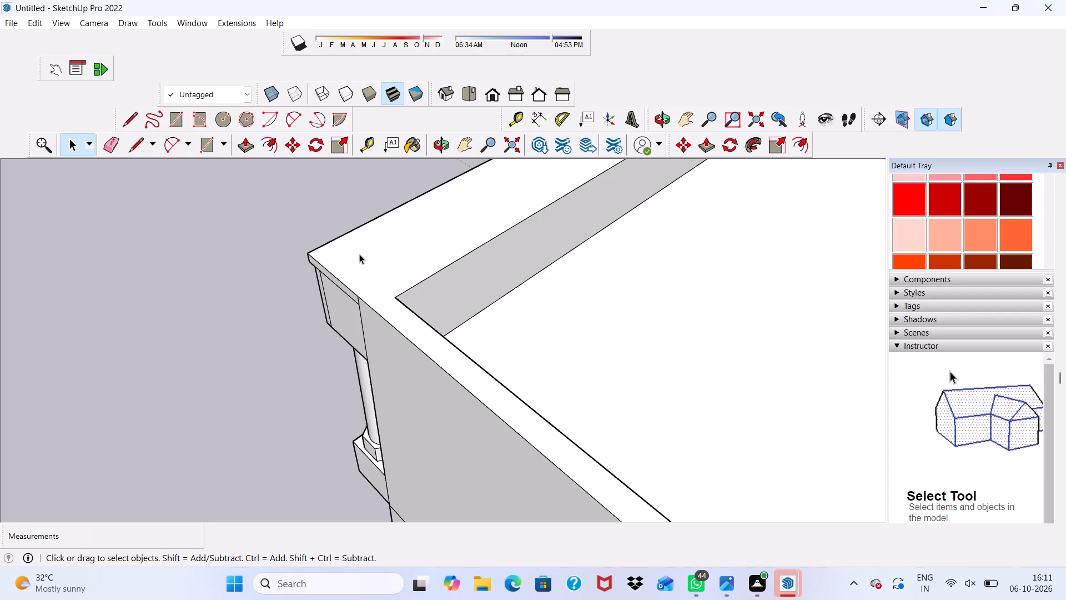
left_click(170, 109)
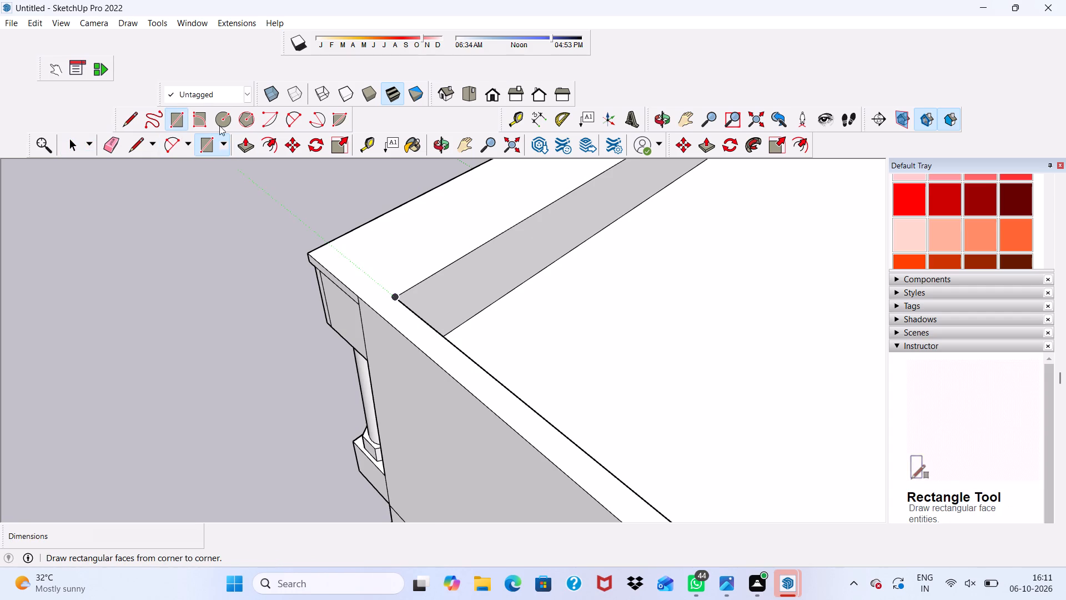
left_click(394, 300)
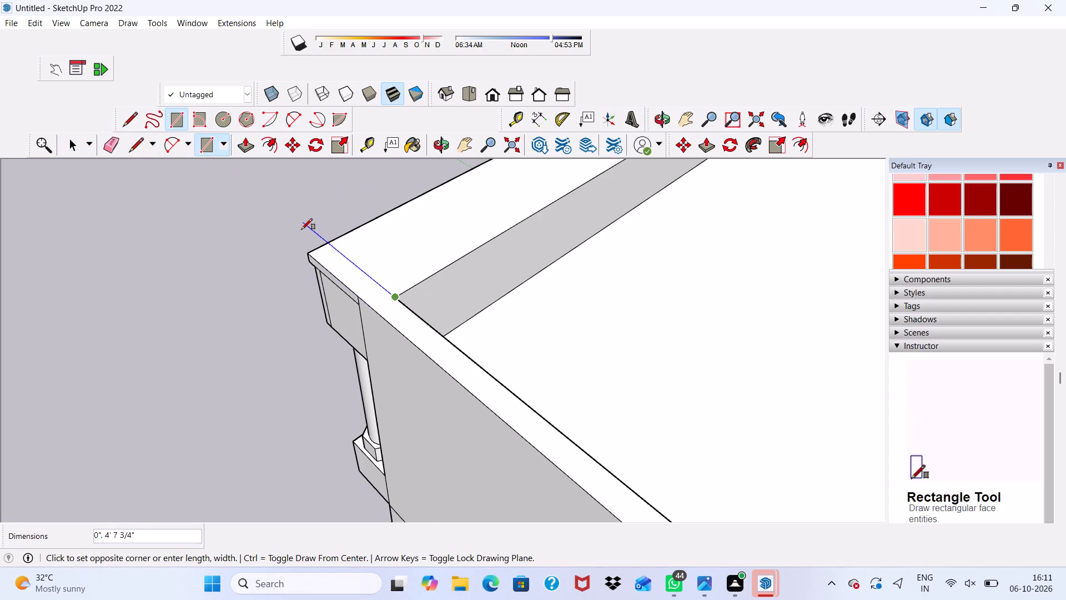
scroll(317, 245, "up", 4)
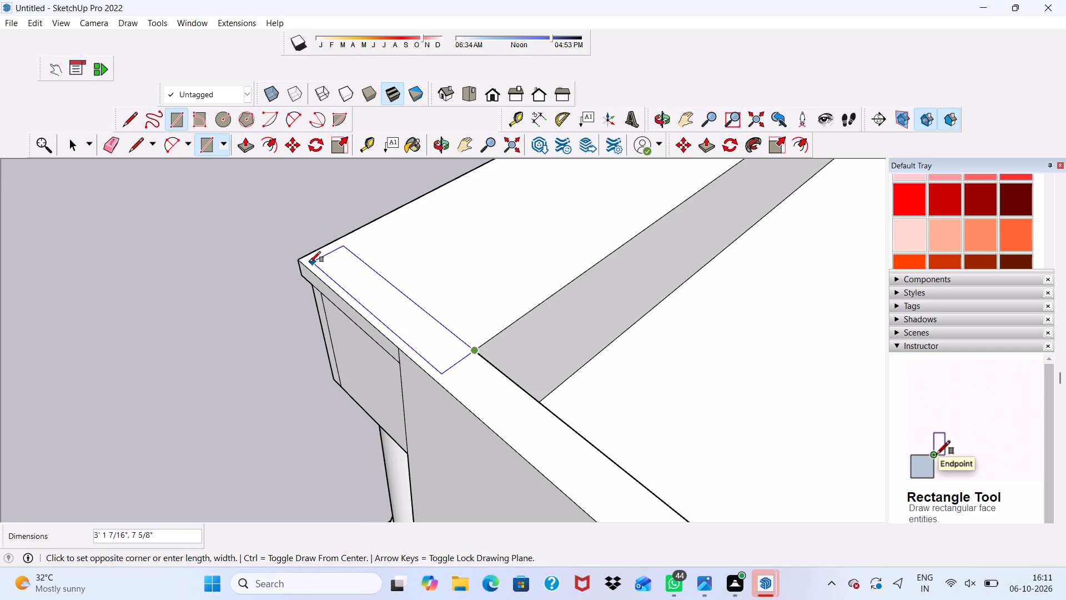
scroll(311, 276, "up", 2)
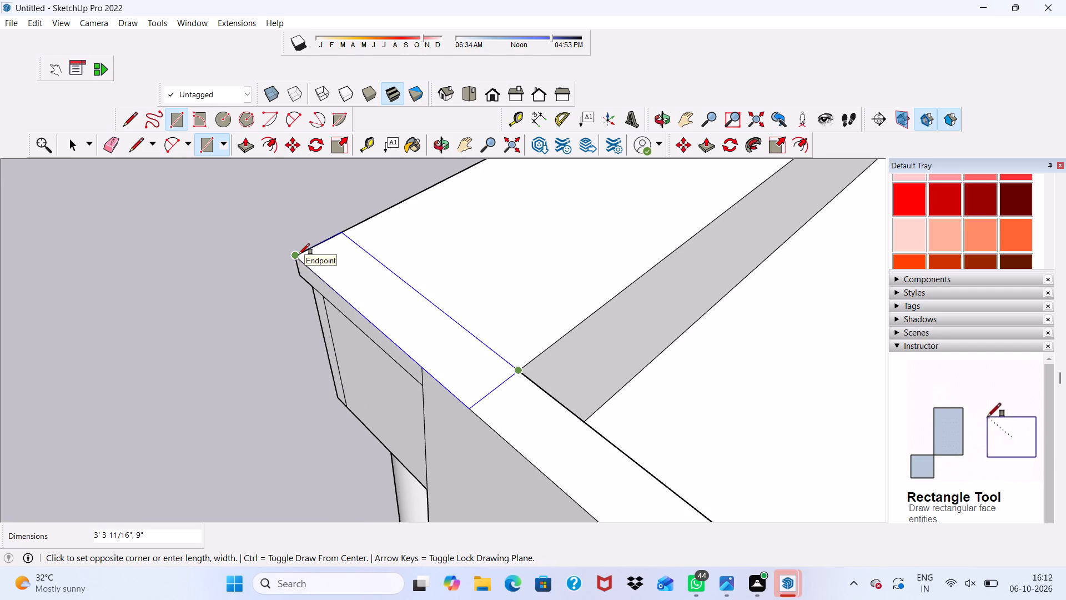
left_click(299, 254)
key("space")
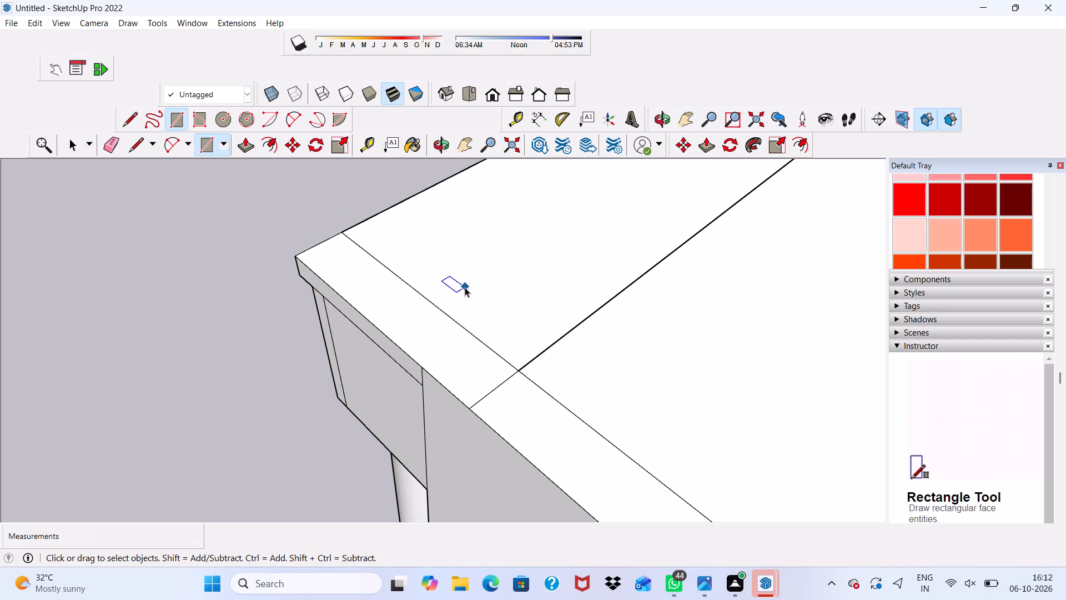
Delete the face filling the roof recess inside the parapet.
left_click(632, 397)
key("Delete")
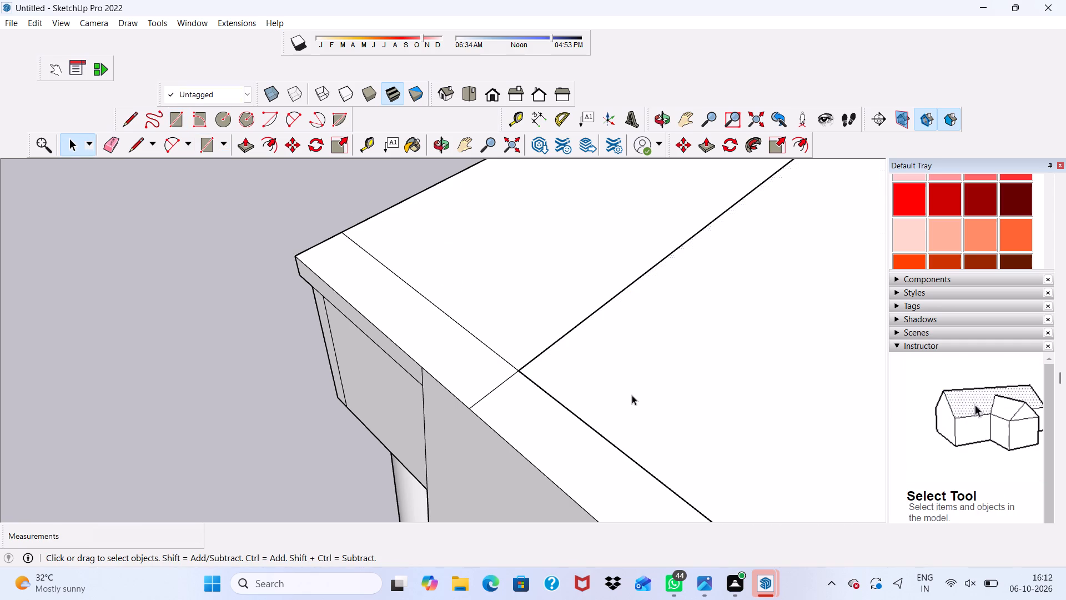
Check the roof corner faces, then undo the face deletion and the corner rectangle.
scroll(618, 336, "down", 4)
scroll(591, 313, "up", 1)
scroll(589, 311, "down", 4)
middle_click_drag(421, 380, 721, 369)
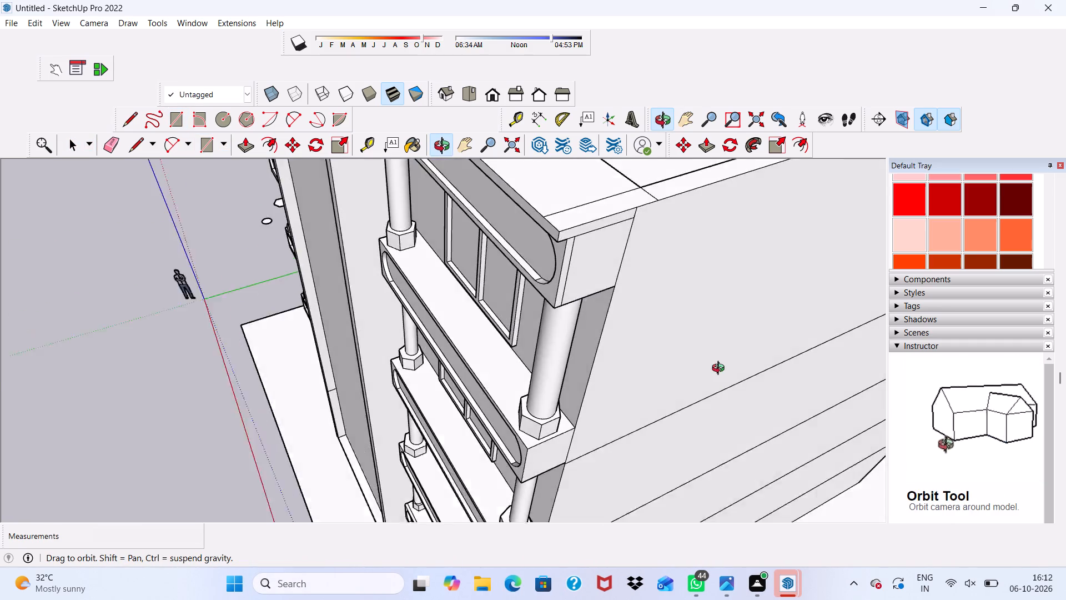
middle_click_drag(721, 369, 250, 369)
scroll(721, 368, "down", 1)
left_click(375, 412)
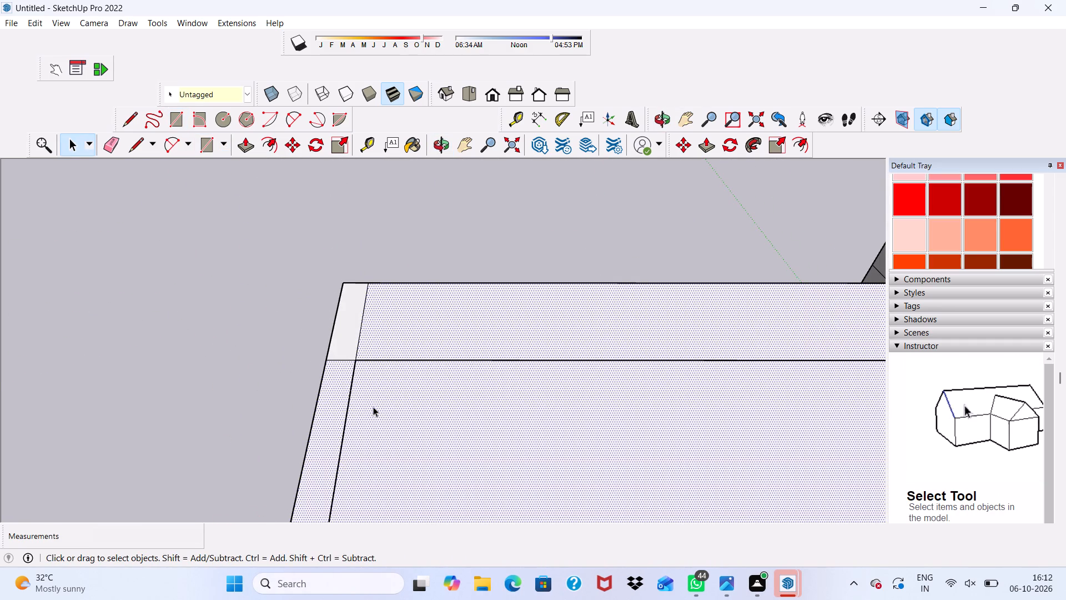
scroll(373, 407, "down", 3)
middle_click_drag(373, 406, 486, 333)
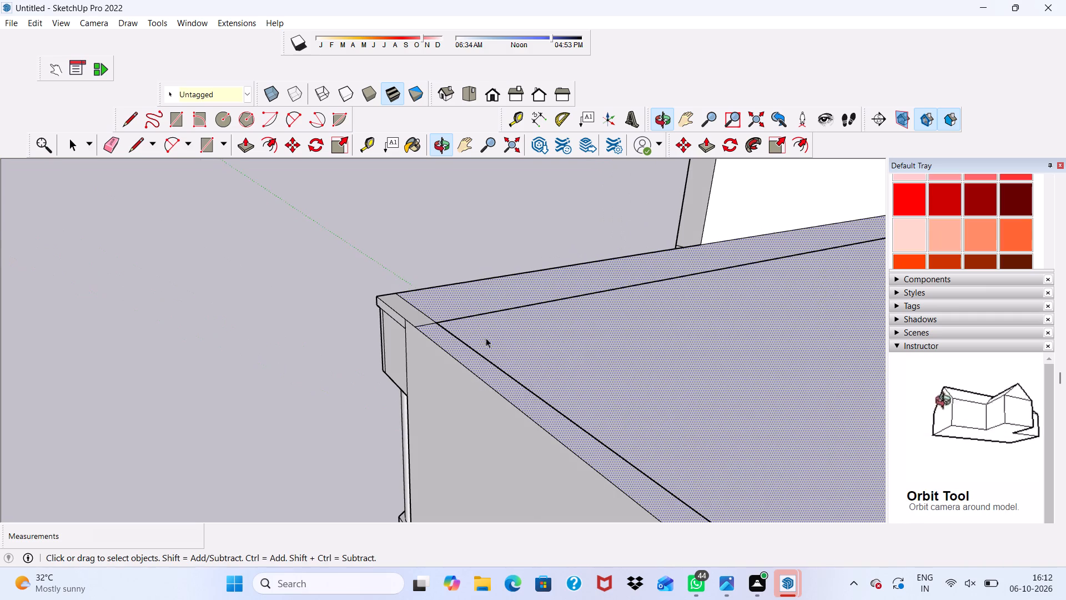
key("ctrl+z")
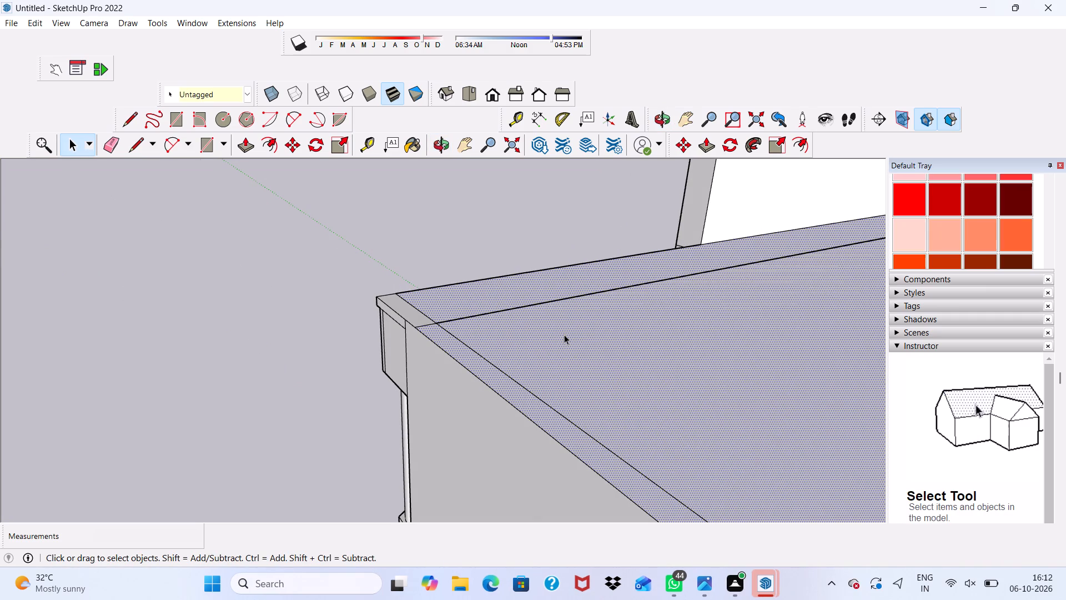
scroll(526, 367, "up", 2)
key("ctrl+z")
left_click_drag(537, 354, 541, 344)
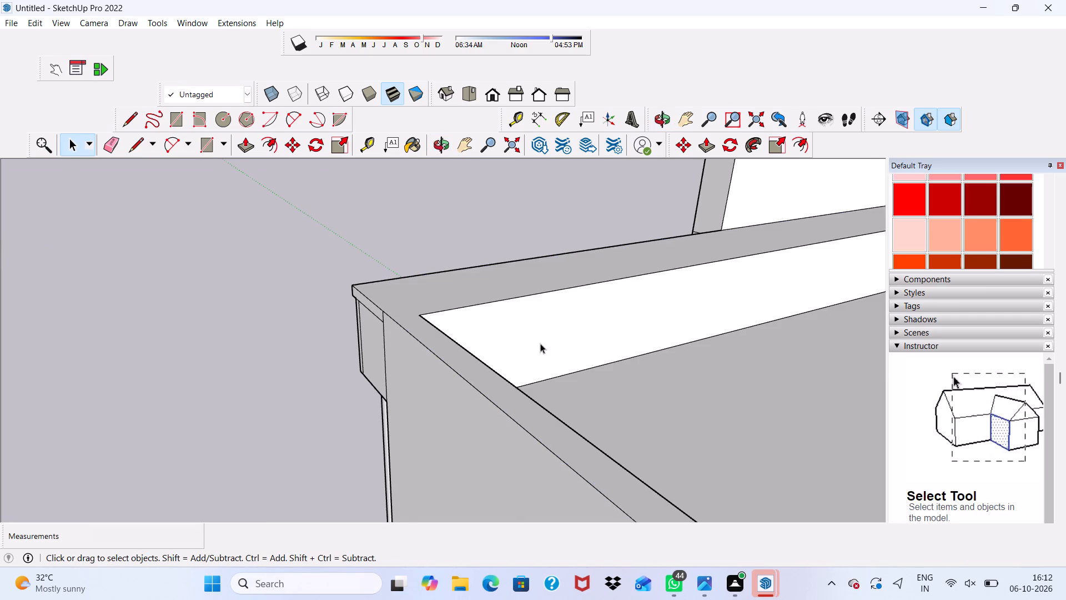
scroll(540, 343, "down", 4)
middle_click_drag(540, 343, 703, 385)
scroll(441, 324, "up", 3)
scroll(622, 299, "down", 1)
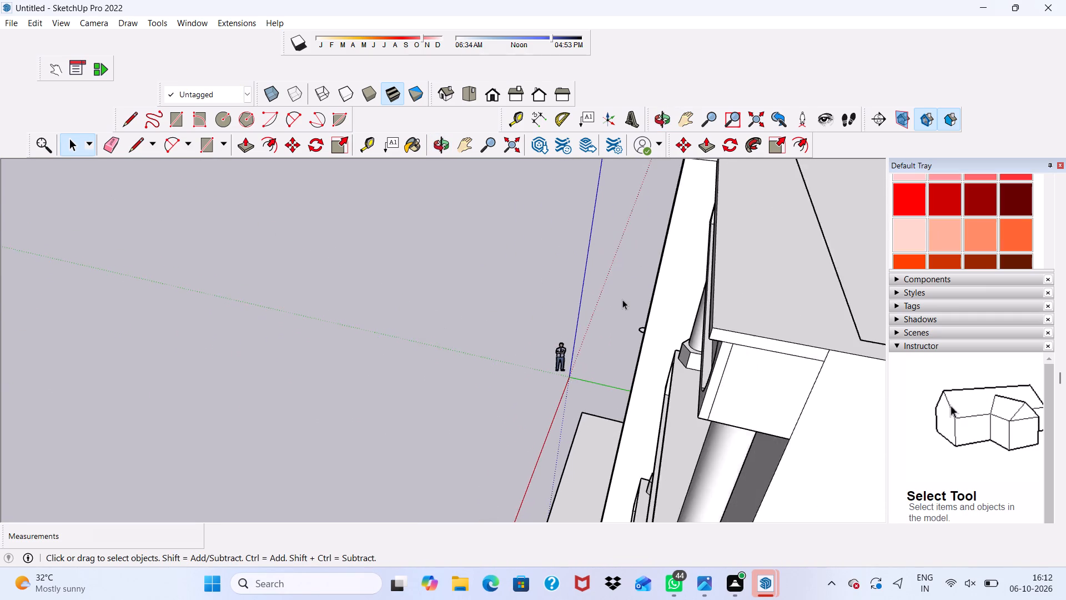
Draw a 3' 3 11/16" by 9" rectangle on the parapet top from the recess's inner corner to the roof's outer corner.
scroll(622, 299, "down", 1)
scroll(523, 279, "down", 7)
middle_click_drag(592, 321, 639, 434)
scroll(410, 313, "up", 1)
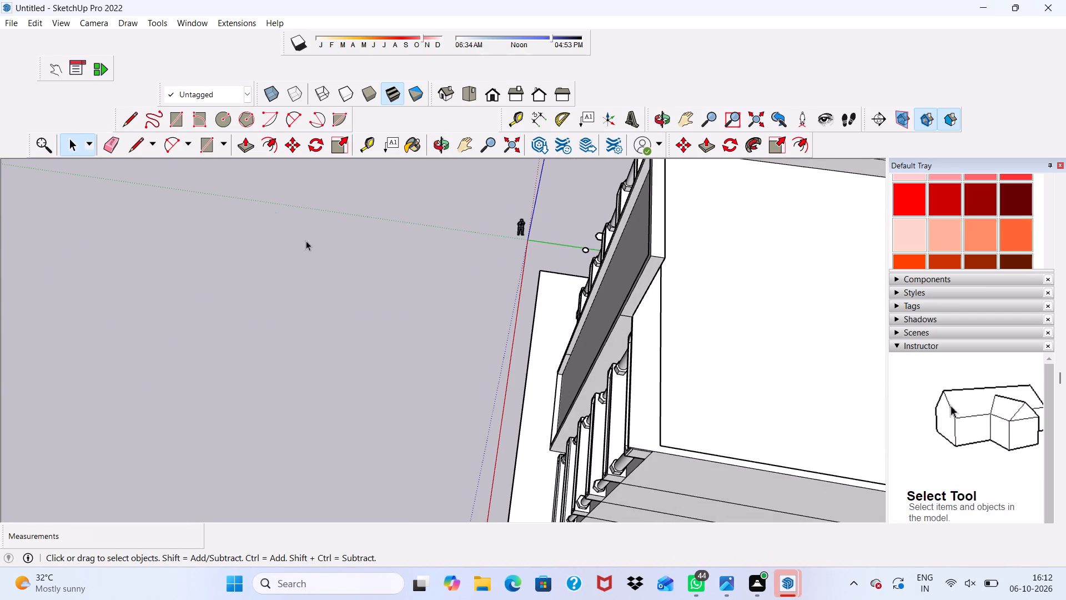
left_click(175, 116)
scroll(672, 426, "up", 6)
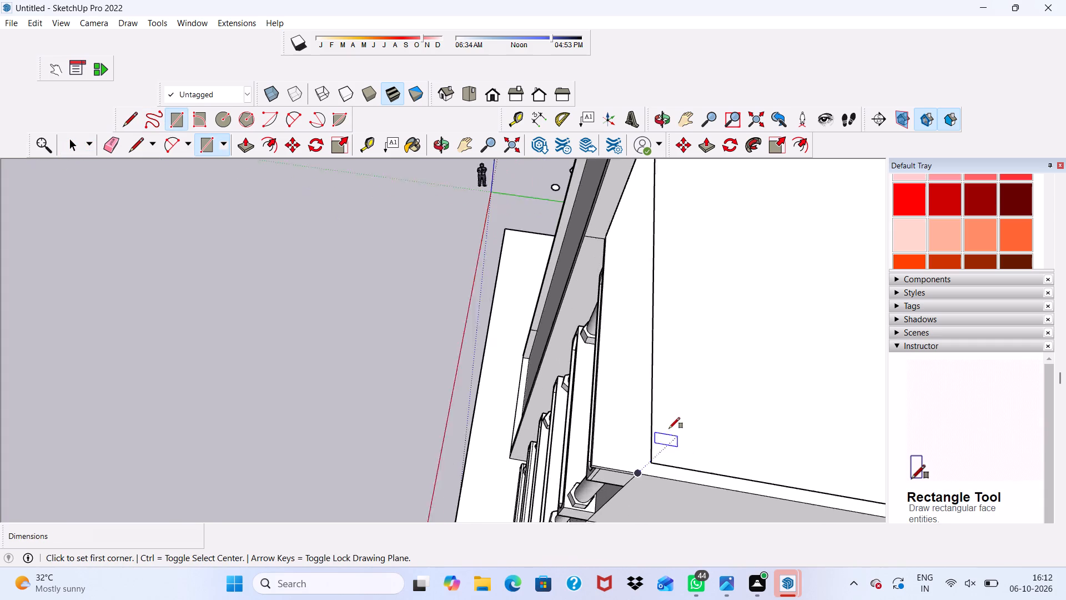
scroll(669, 428, "up", 11)
left_click(640, 496)
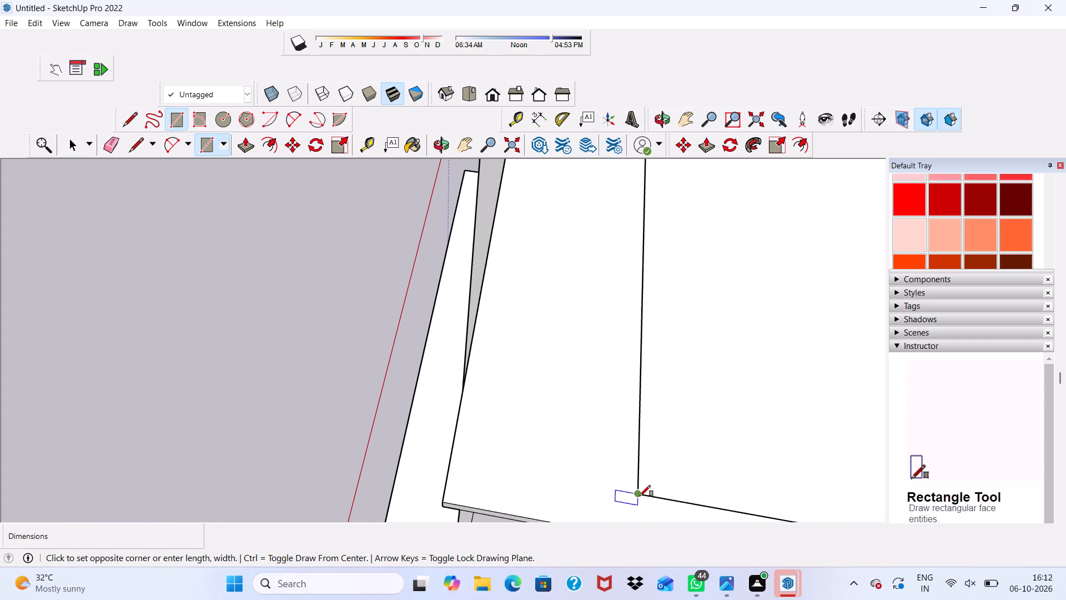
scroll(391, 413, "down", 2)
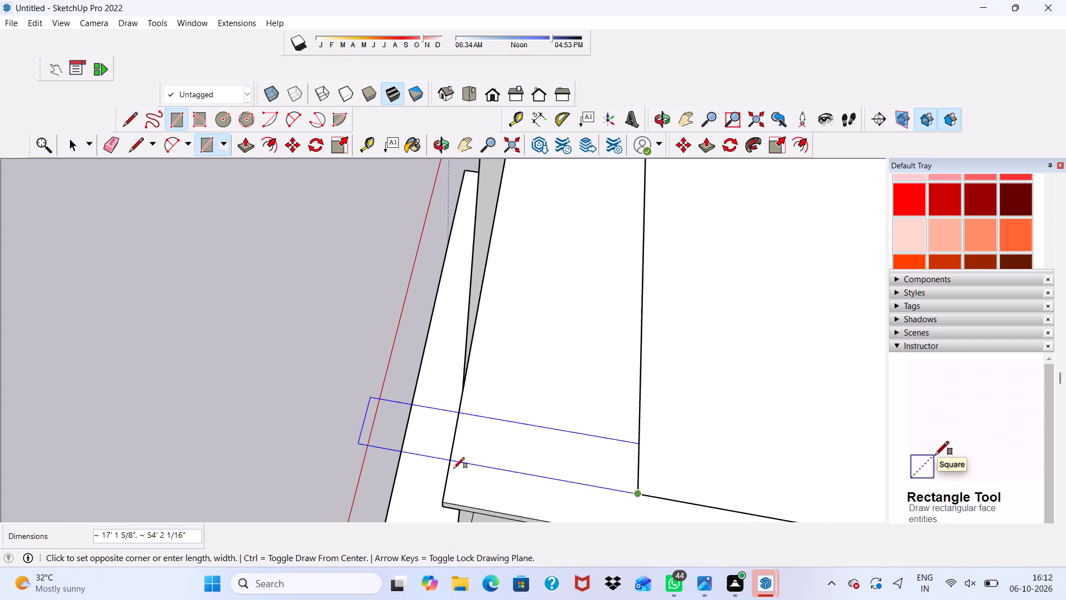
scroll(454, 468, "down", 7)
scroll(471, 442, "up", 3)
scroll(452, 365, "up", 2)
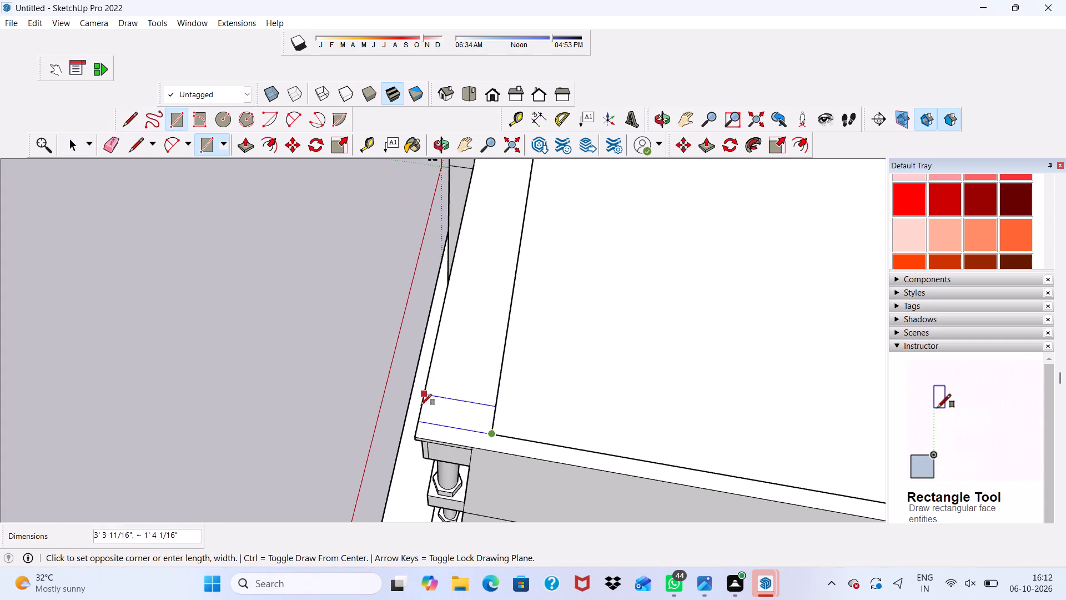
scroll(423, 432, "up", 4)
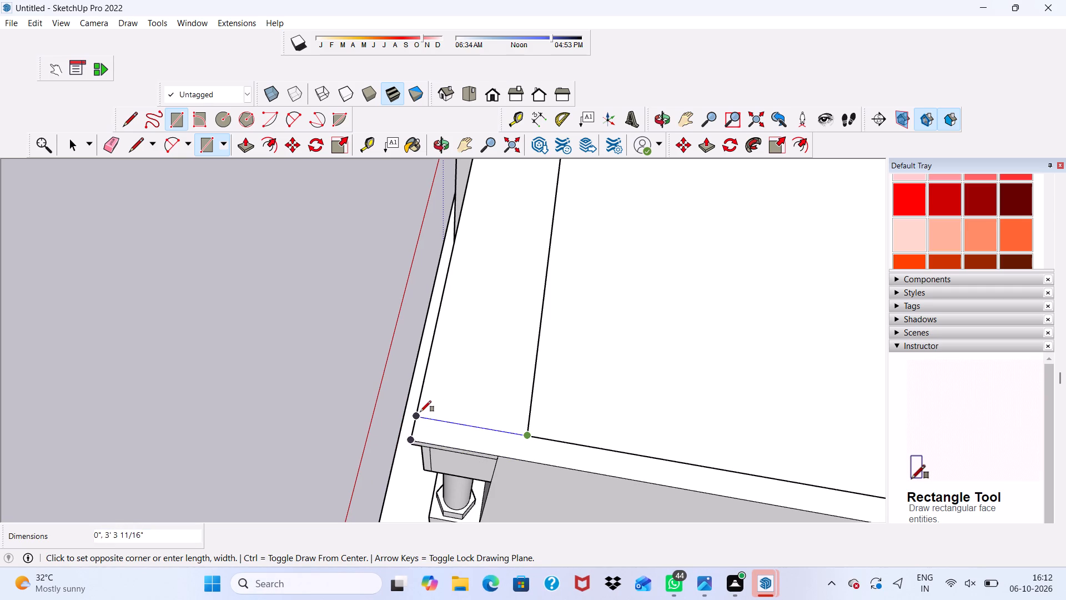
scroll(420, 411, "up", 1)
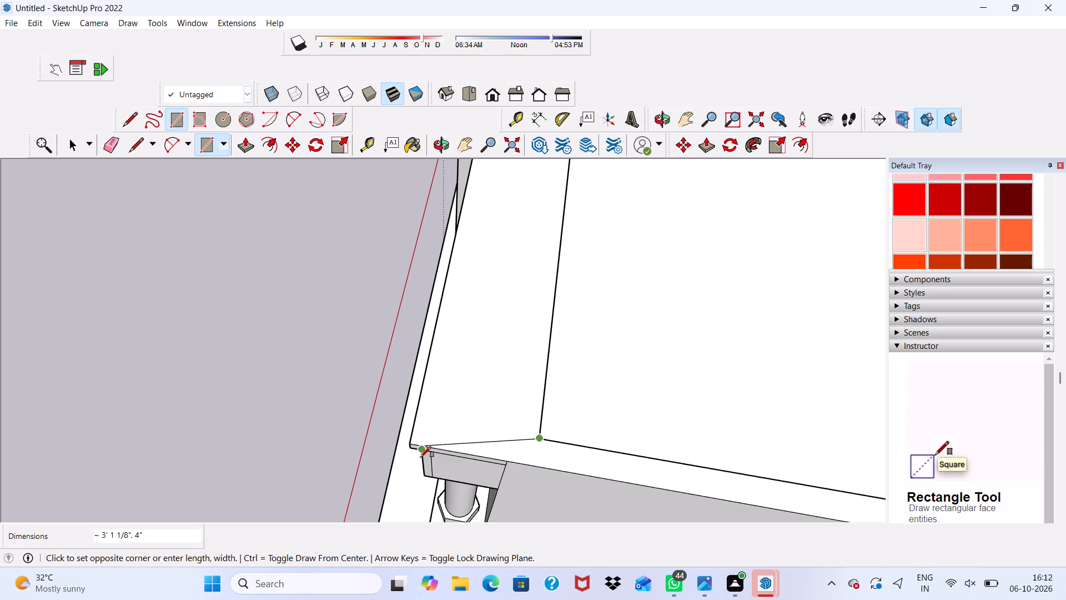
scroll(435, 371, "down", 5)
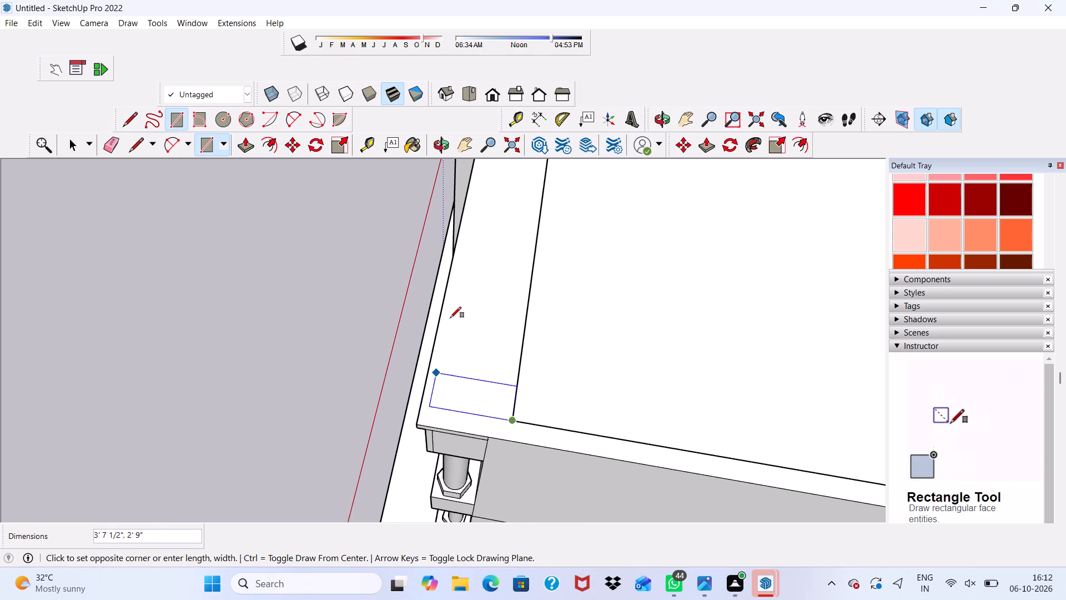
scroll(450, 318, "down", 2)
middle_click_drag(472, 287, 449, 384)
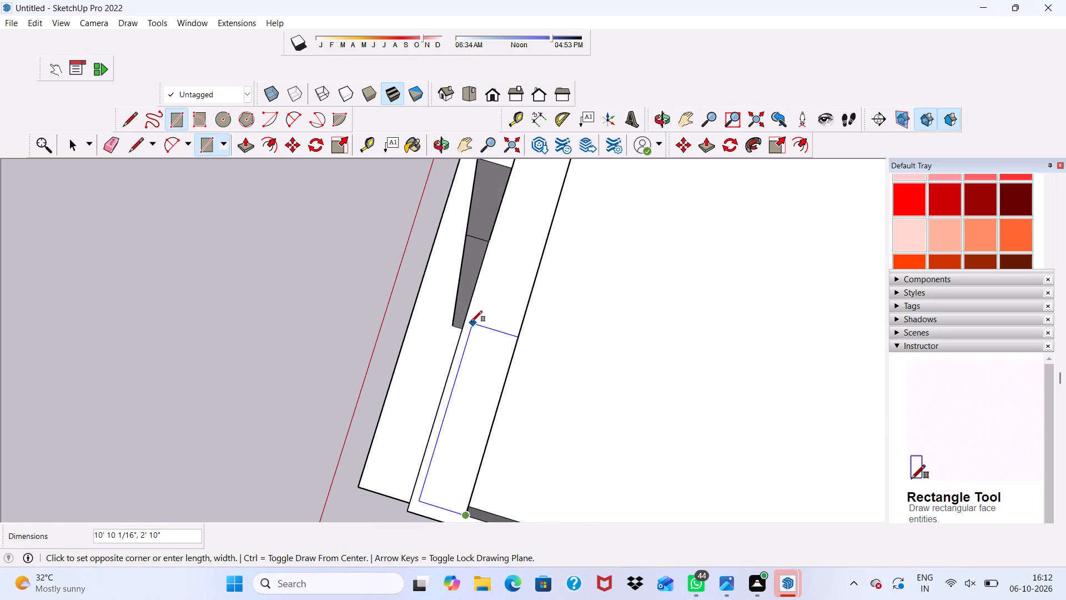
middle_click_drag(476, 317, 531, 199)
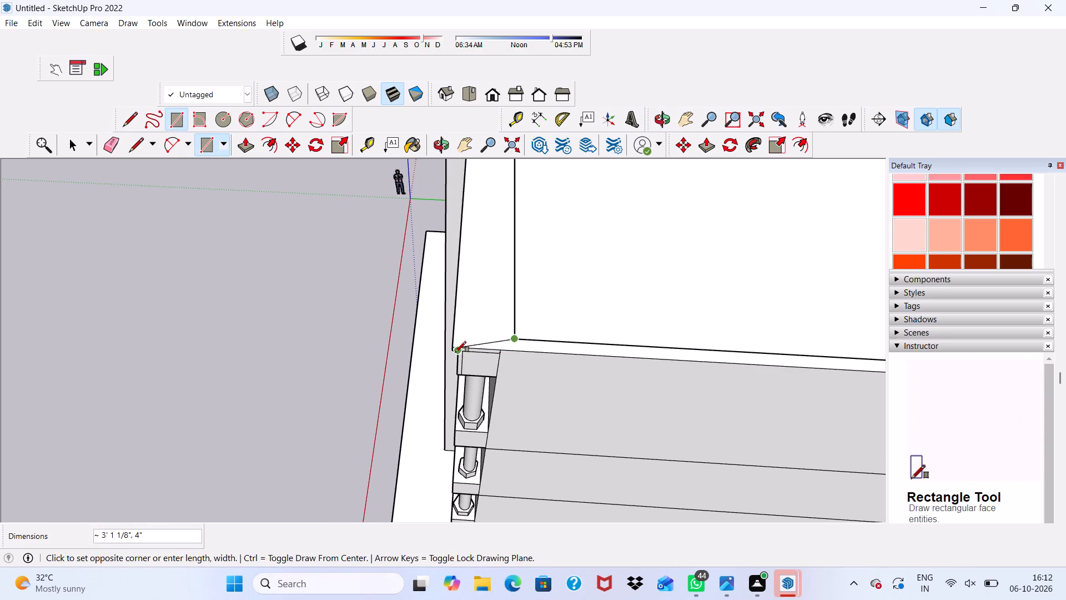
left_click(451, 342)
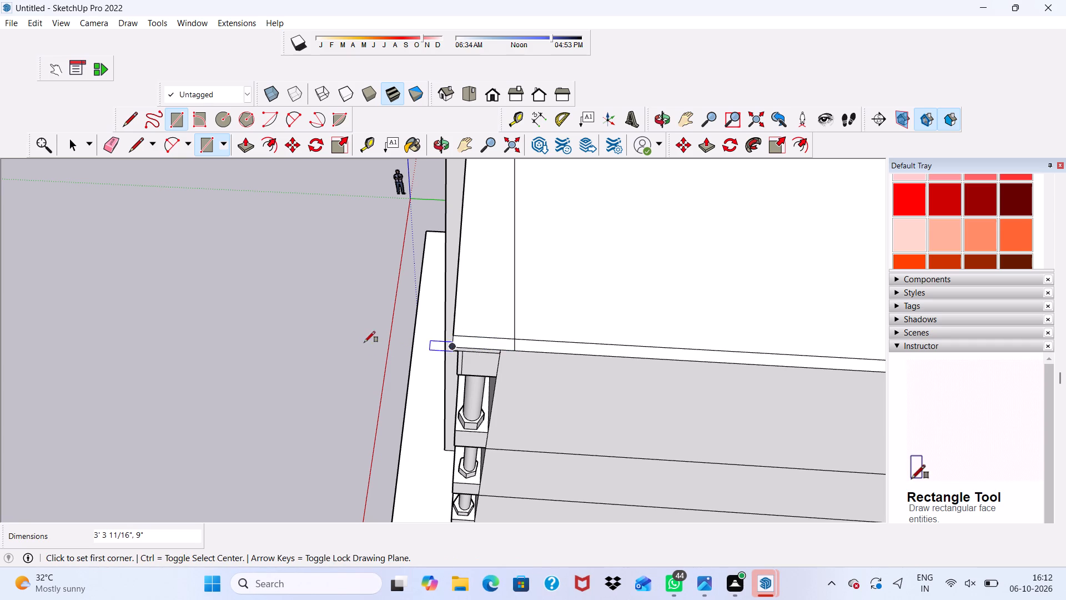
Delete the face filling the roof recess inside the parapet.
scroll(643, 254, "down", 4)
key("space")
scroll(510, 272, "down", 8)
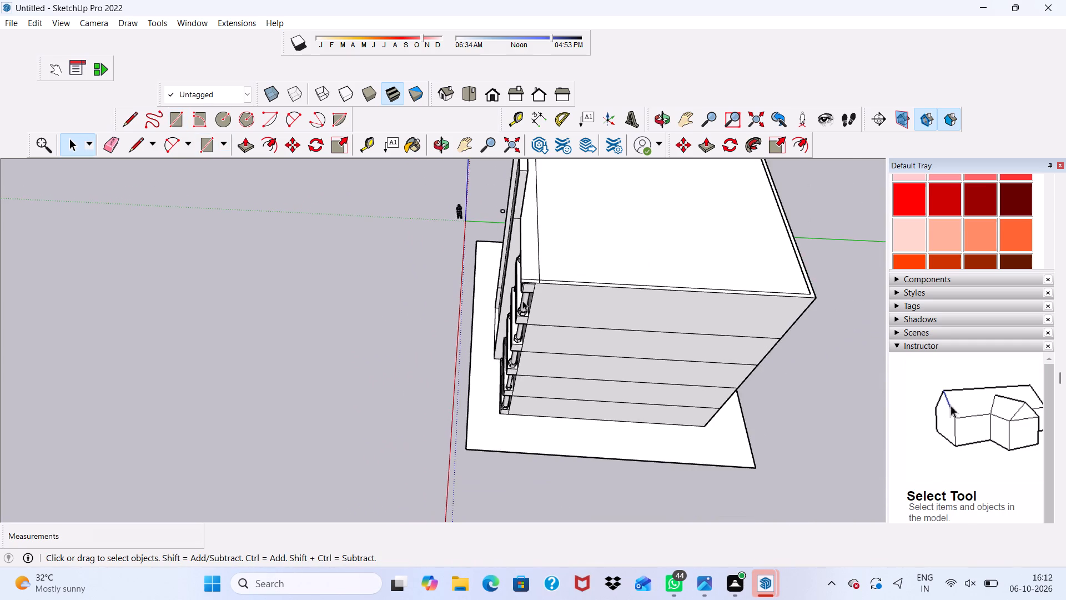
scroll(522, 301, "up", 13)
left_click(545, 271)
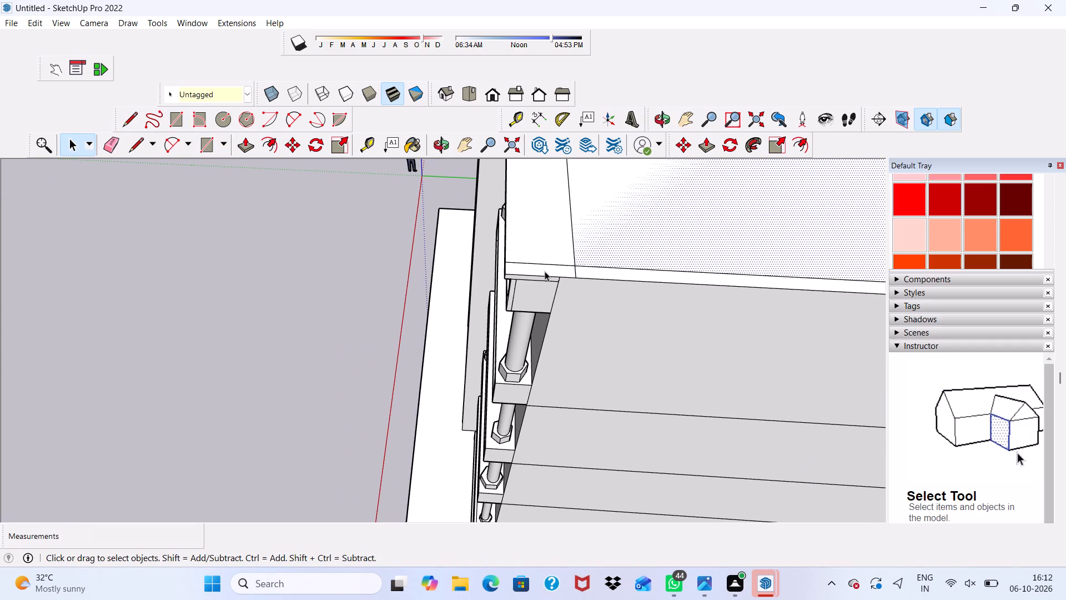
scroll(545, 271, "up", 4)
left_click(545, 271)
scroll(537, 269, "up", 4)
scroll(537, 254, "down", 1)
scroll(537, 249, "up", 1)
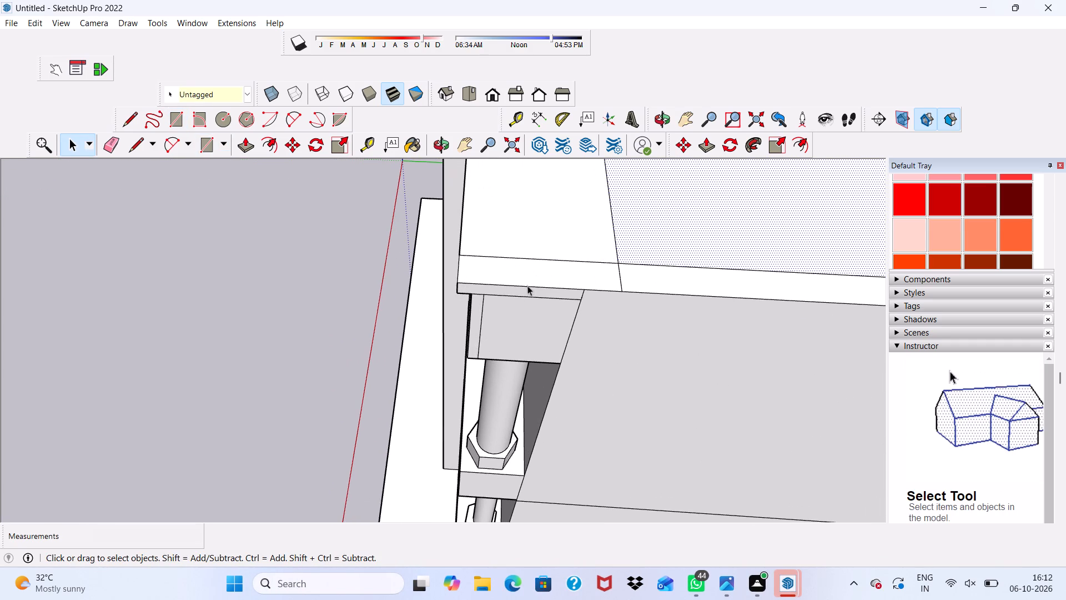
double_click(522, 271)
left_click(522, 271)
left_click(522, 271)
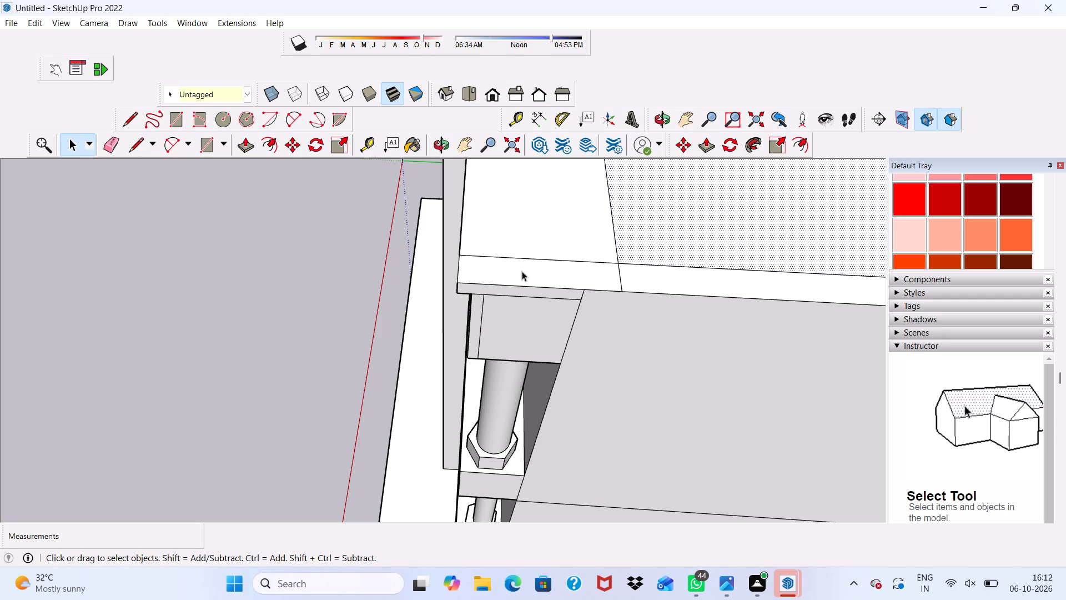
left_click(637, 214)
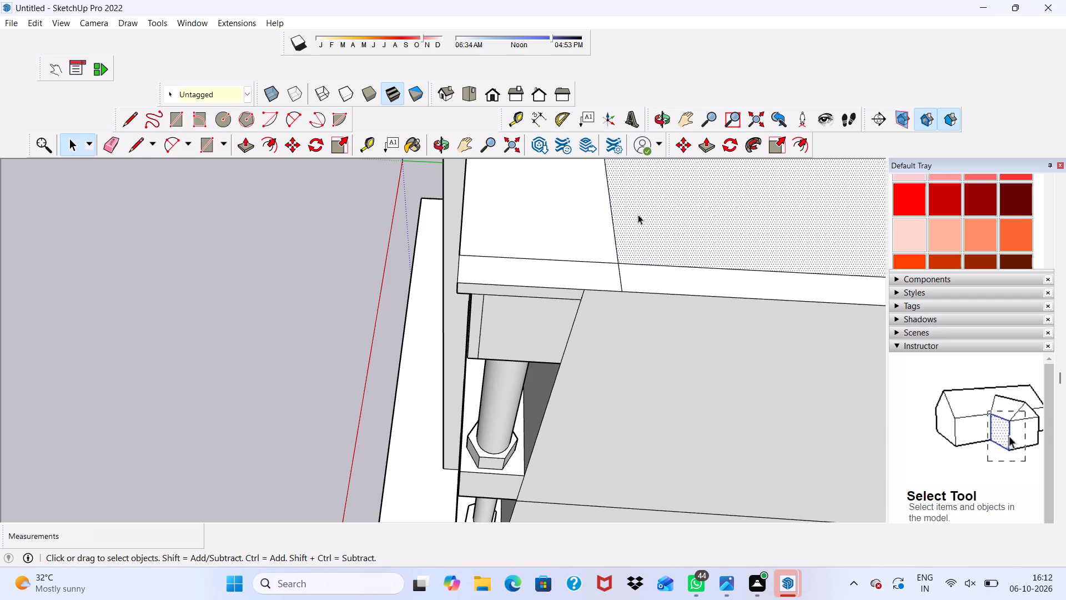
key("Delete")
Push/Pull the corner rectangle on the parapet top upward by 11' 11/16" to form a post beside the central slab.
scroll(612, 284, "up", 1)
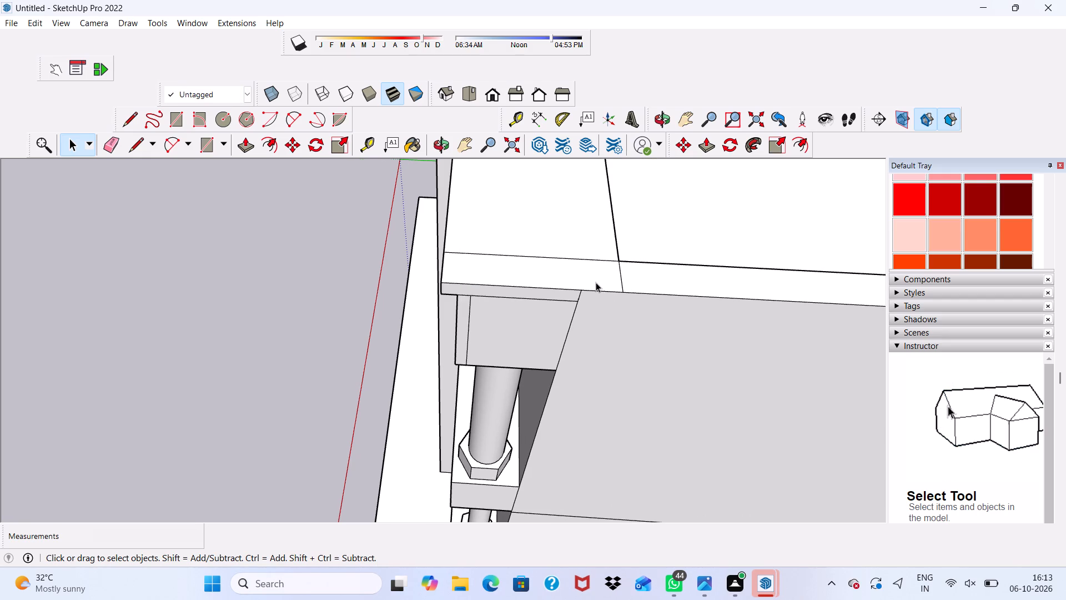
left_click(596, 282)
left_click(248, 147)
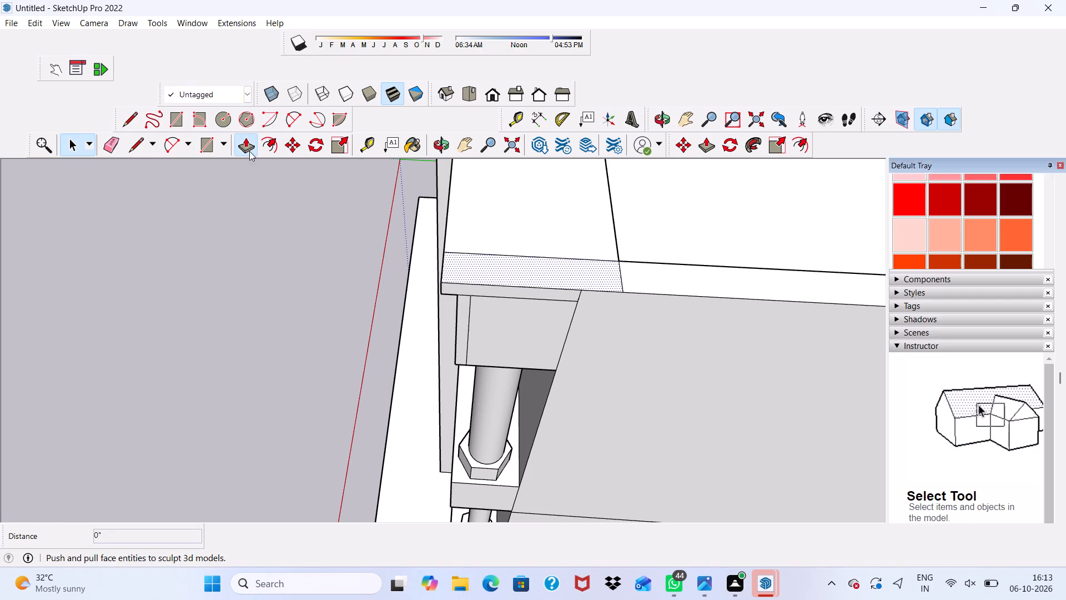
scroll(471, 301, "up", 1)
left_click(497, 263)
scroll(481, 187, "down", 1)
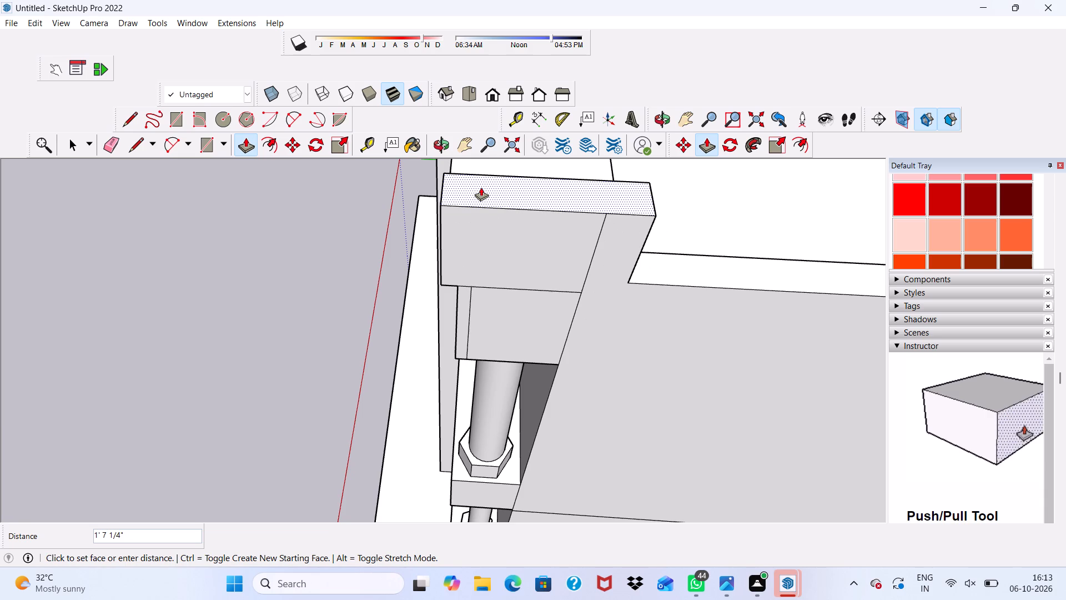
scroll(481, 187, "down", 1)
scroll(481, 187, "up", 1)
scroll(481, 187, "down", 13)
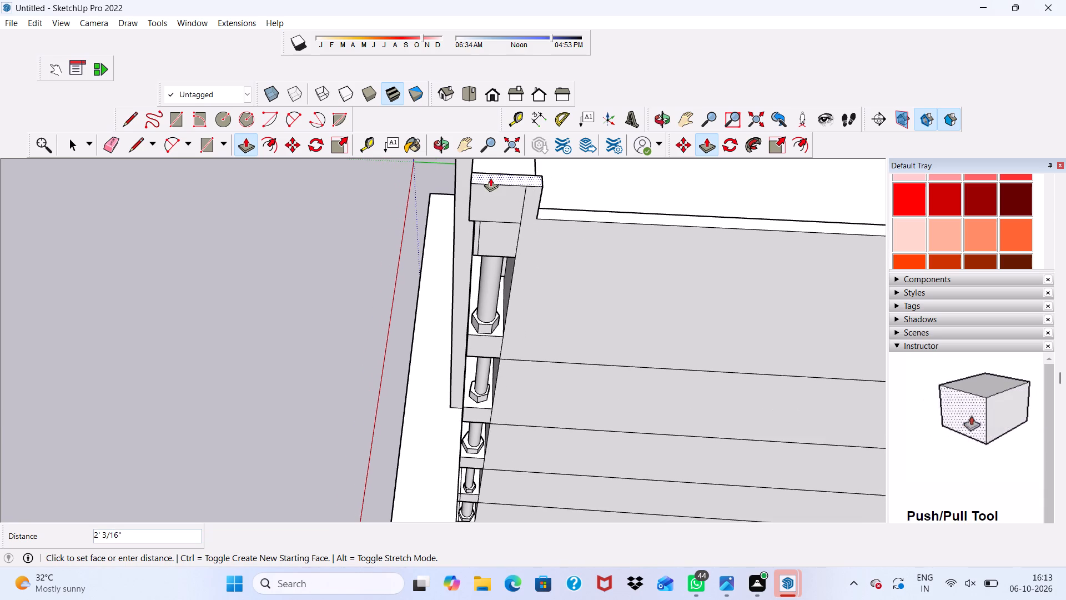
scroll(490, 178, "down", 4)
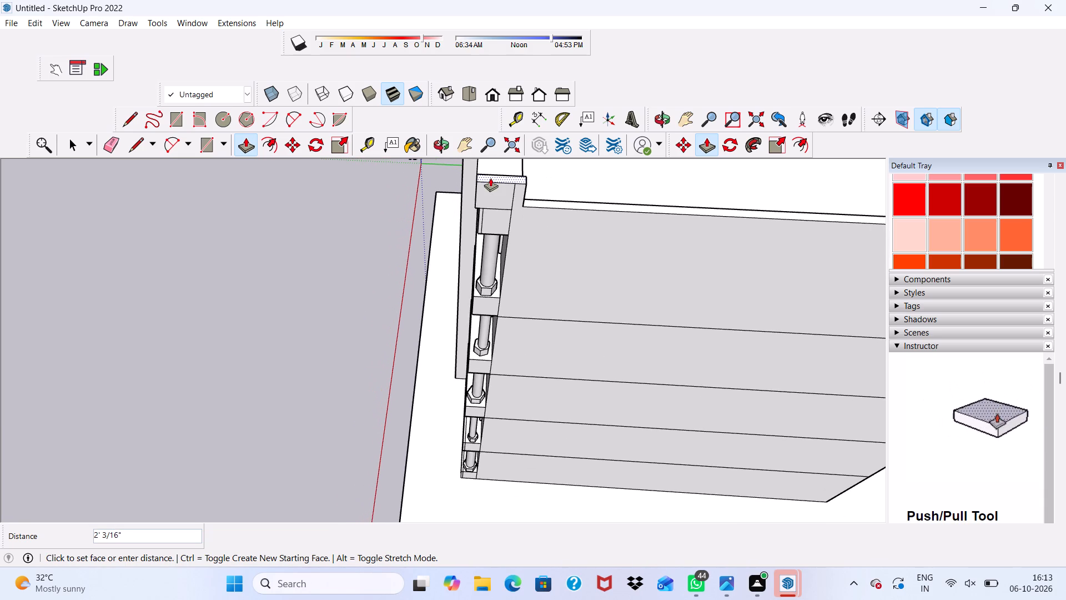
scroll(490, 178, "down", 4)
scroll(490, 178, "up", 1)
scroll(490, 177, "down", 3)
middle_click_drag(509, 168, 592, 0)
scroll(592, 0, "down", 1)
scroll(437, 225, "up", 1)
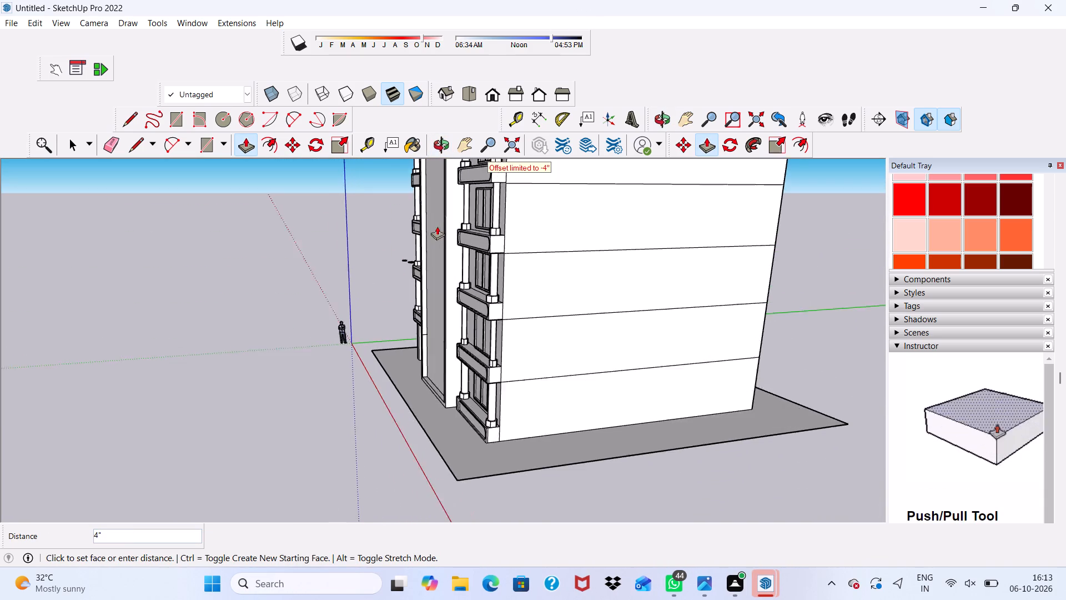
scroll(437, 226, "down", 1)
scroll(437, 226, "up", 1)
scroll(437, 226, "down", 3)
scroll(487, 233, "up", 1)
scroll(487, 233, "down", 4)
scroll(480, 224, "up", 1)
scroll(480, 224, "down", 2)
middle_click_drag(471, 228, 889, 315)
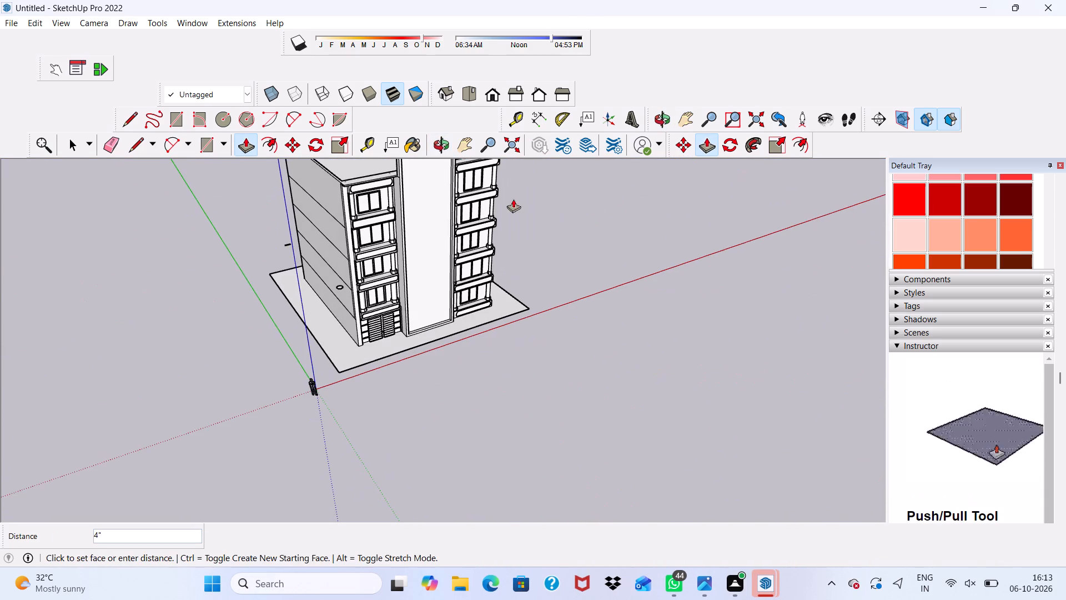
scroll(477, 148, "up", 5)
scroll(477, 148, "down", 4)
scroll(479, 158, "up", 1)
left_click(495, 96)
scroll(501, 143, "down", 4)
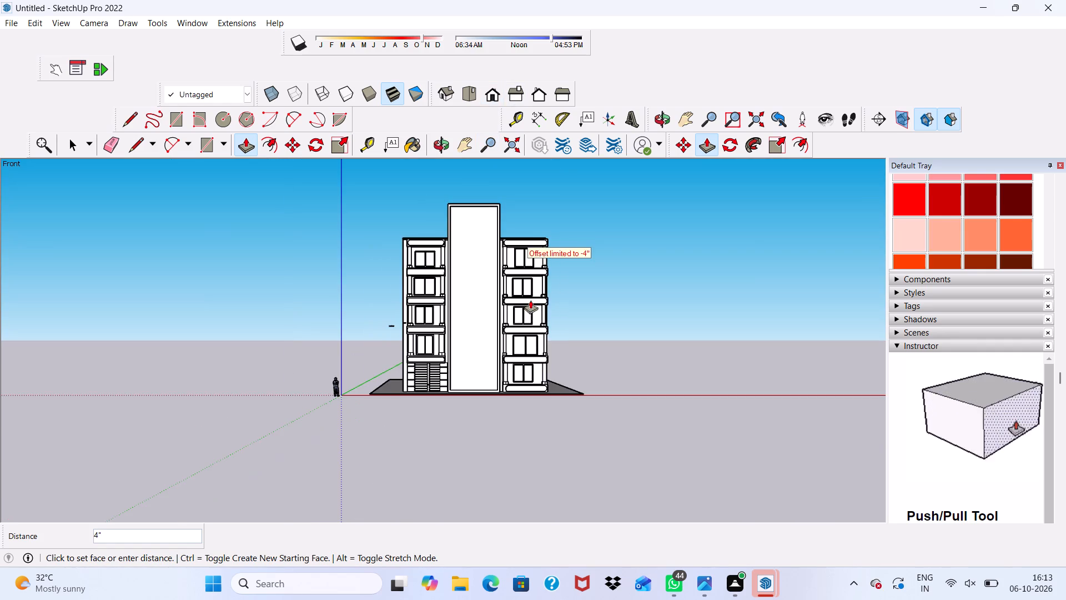
scroll(530, 234, "up", 6)
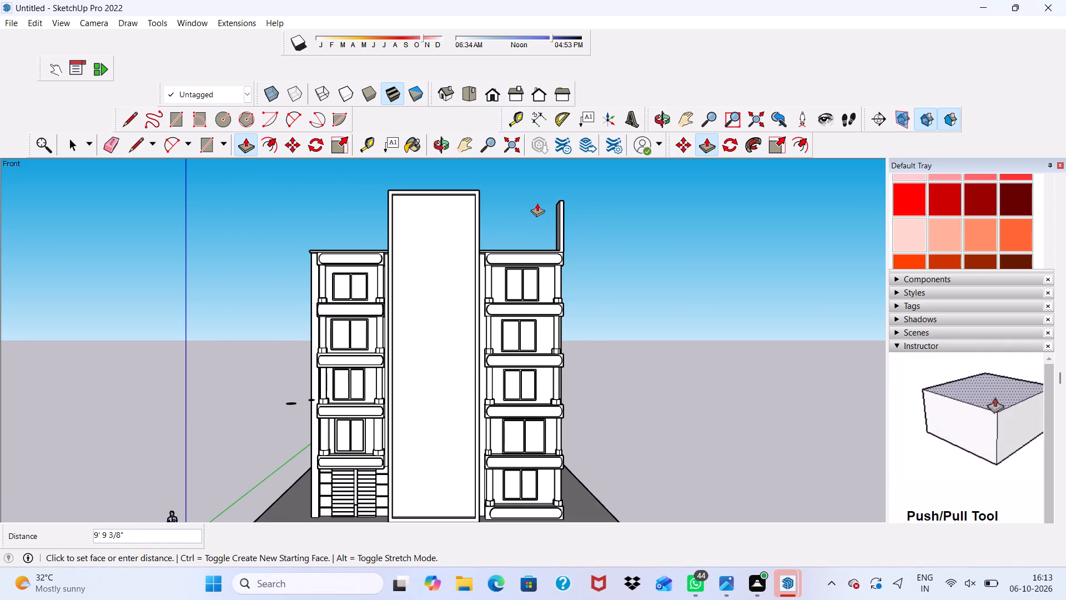
scroll(537, 203, "up", 1)
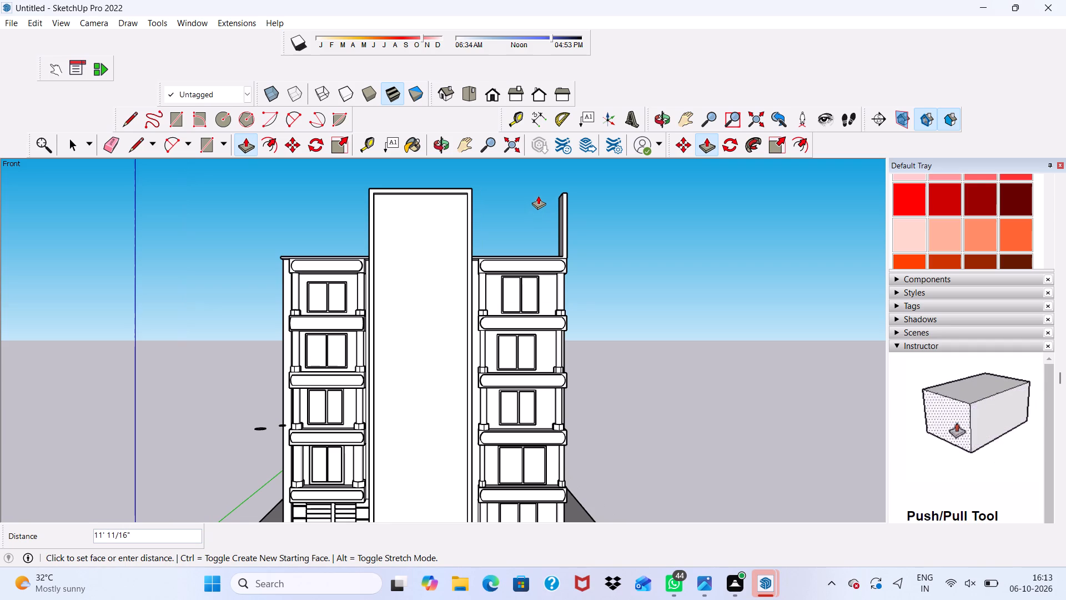
left_click(538, 196)
Erase the leftover seam edges on the corner post's outer side and where it runs into the wall below.
middle_click_drag(585, 251, 51, 369)
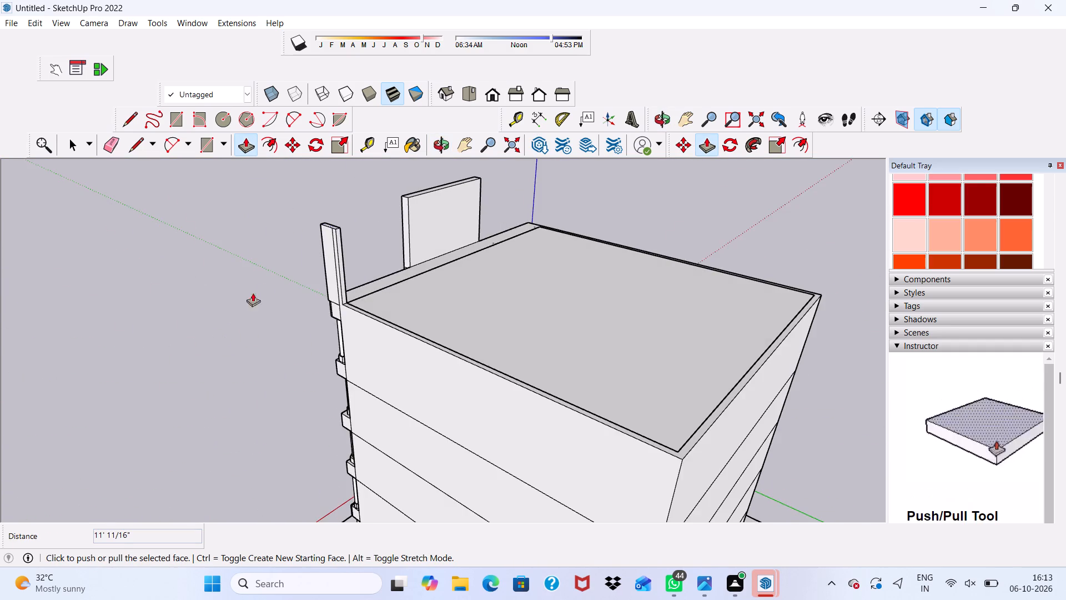
scroll(308, 255, "up", 3)
left_click(111, 146)
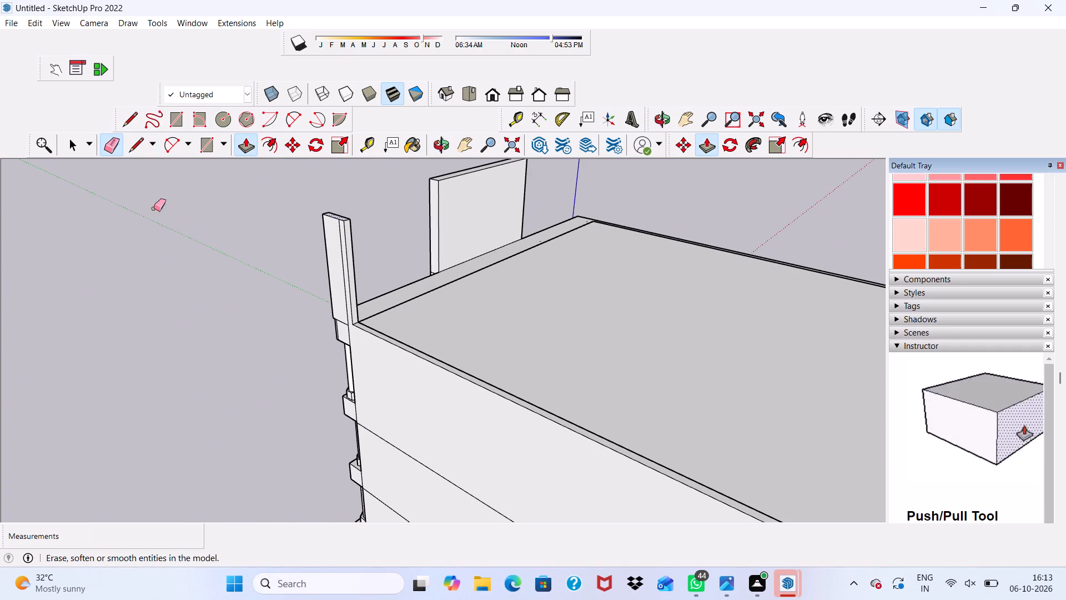
scroll(324, 269, "up", 5)
scroll(419, 277, "down", 1)
scroll(416, 276, "up", 7)
left_click_drag(308, 233, 308, 239)
scroll(324, 474, "up", 1)
left_click_drag(329, 471, 329, 478)
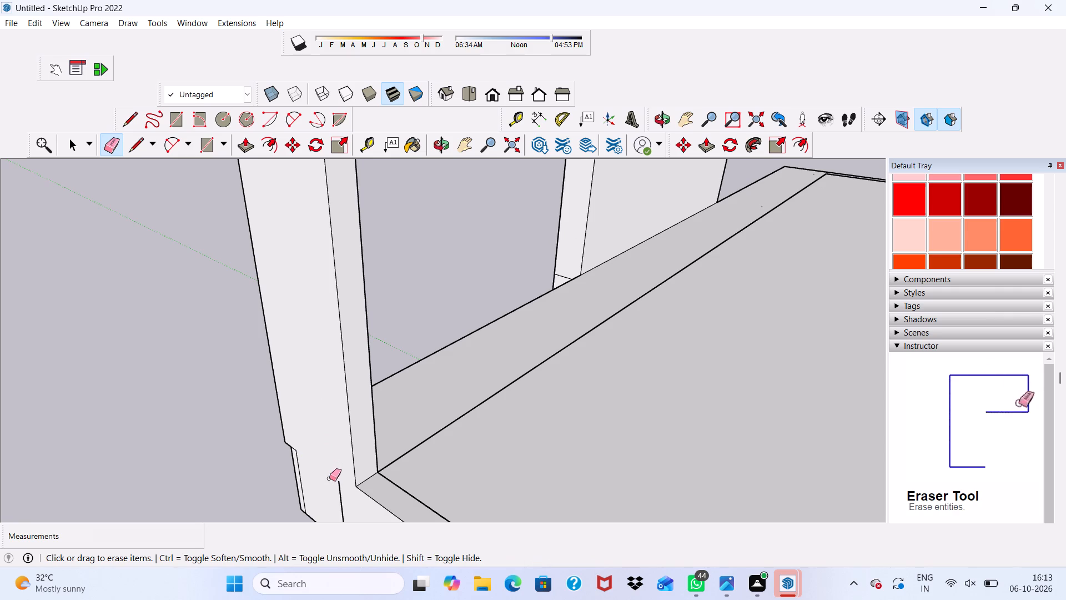
scroll(299, 473, "down", 1)
middle_click_drag(299, 472, 558, 331)
scroll(705, 321, "up", 3)
left_click_drag(657, 321, 661, 319)
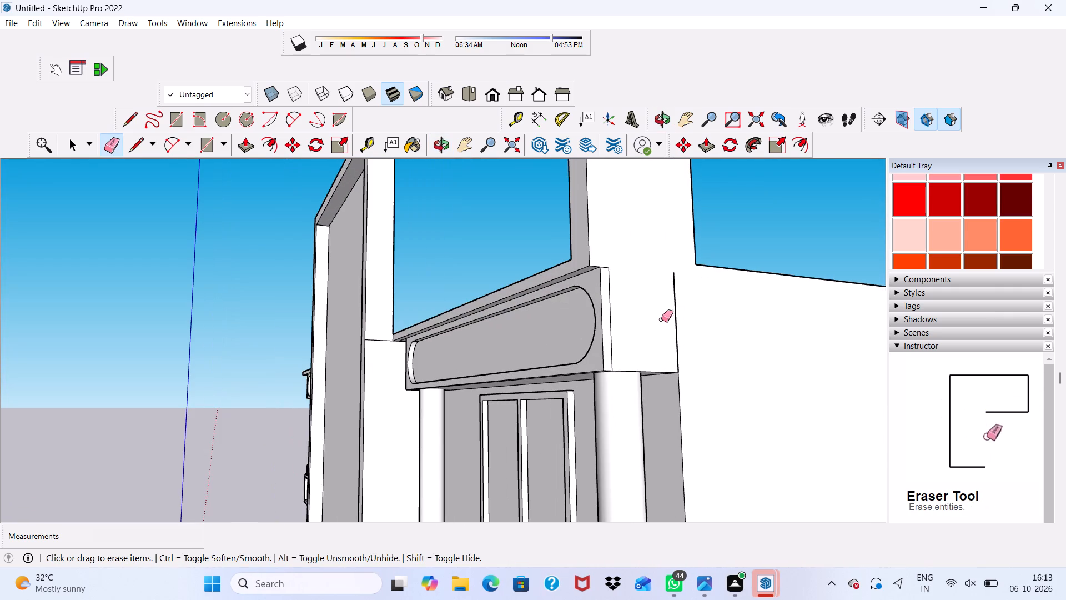
left_click_drag(661, 319, 685, 307)
scroll(578, 284, "down", 5)
scroll(672, 243, "up", 4)
scroll(621, 307, "down", 7)
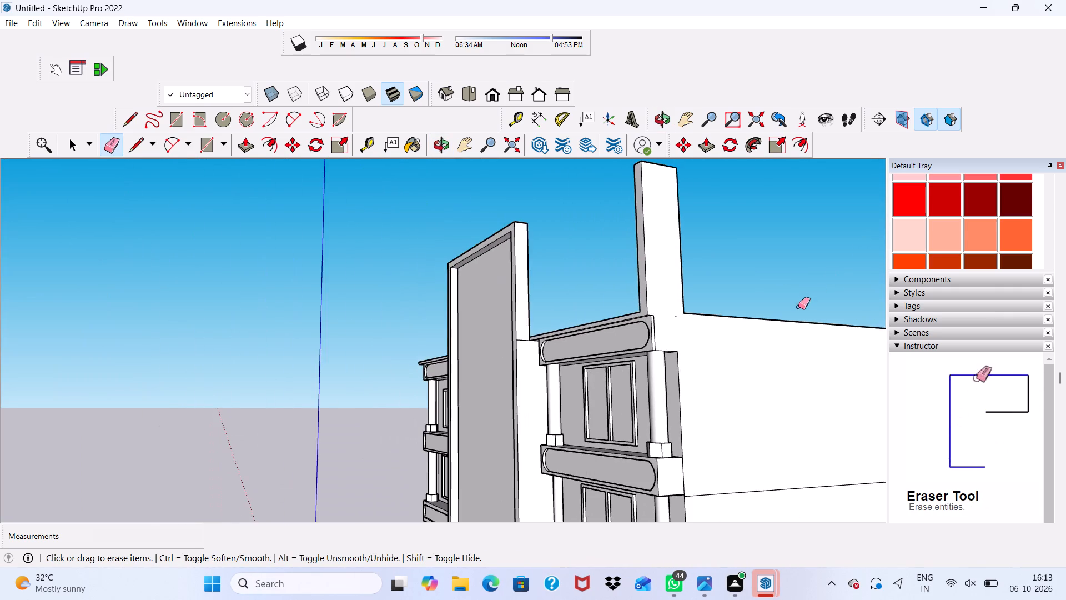
scroll(667, 326, "up", 6)
left_click_drag(681, 301, 685, 321)
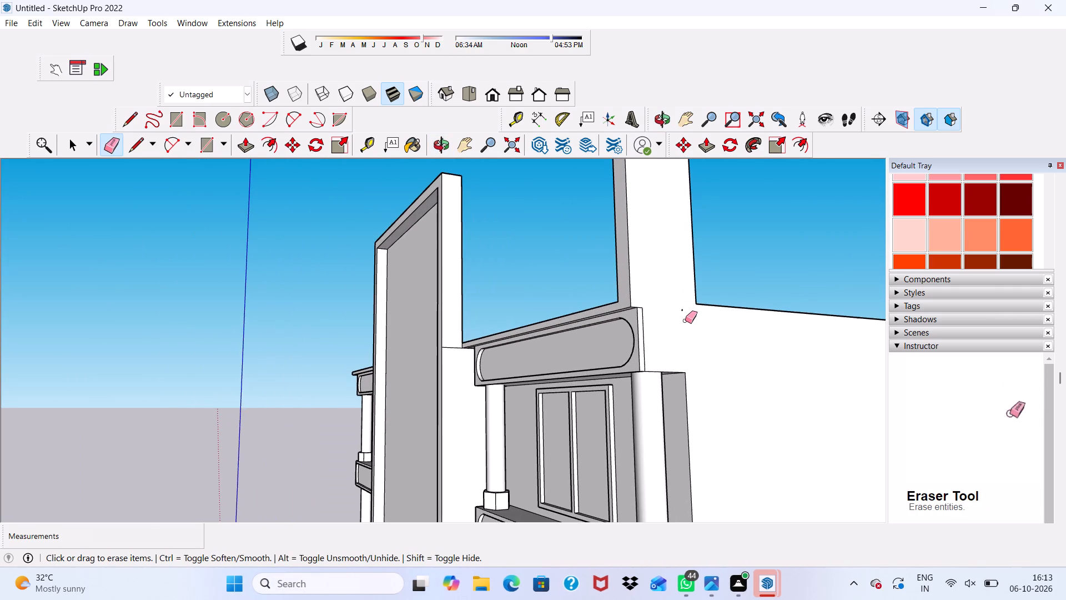
left_click_drag(681, 311, 682, 316)
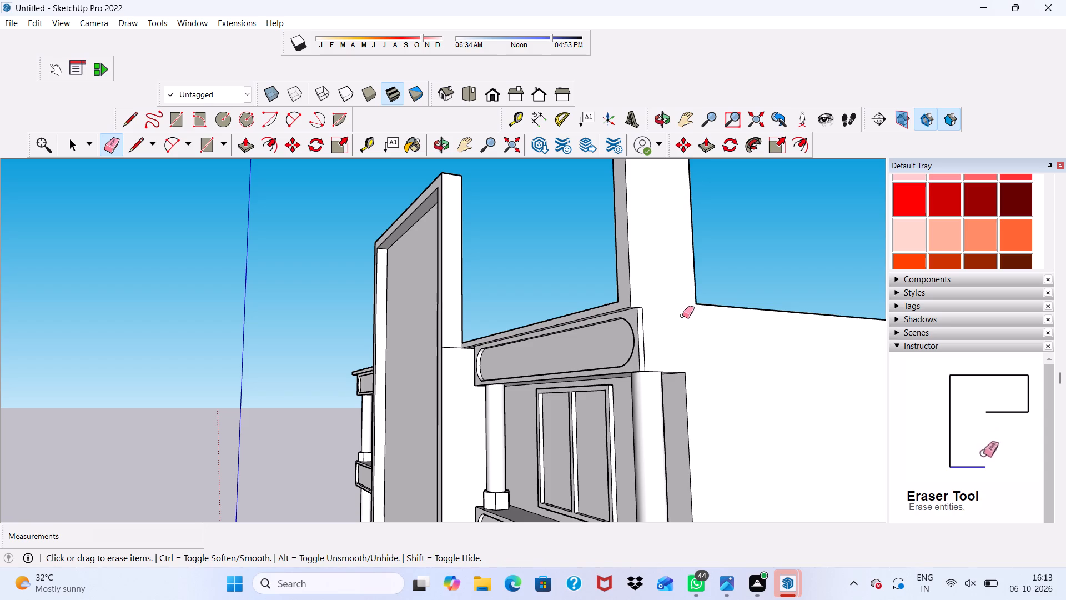
scroll(682, 311, "down", 6)
scroll(619, 293, "up", 2)
scroll(619, 293, "down", 5)
scroll(638, 309, "up", 1)
scroll(638, 309, "down", 1)
key("space")
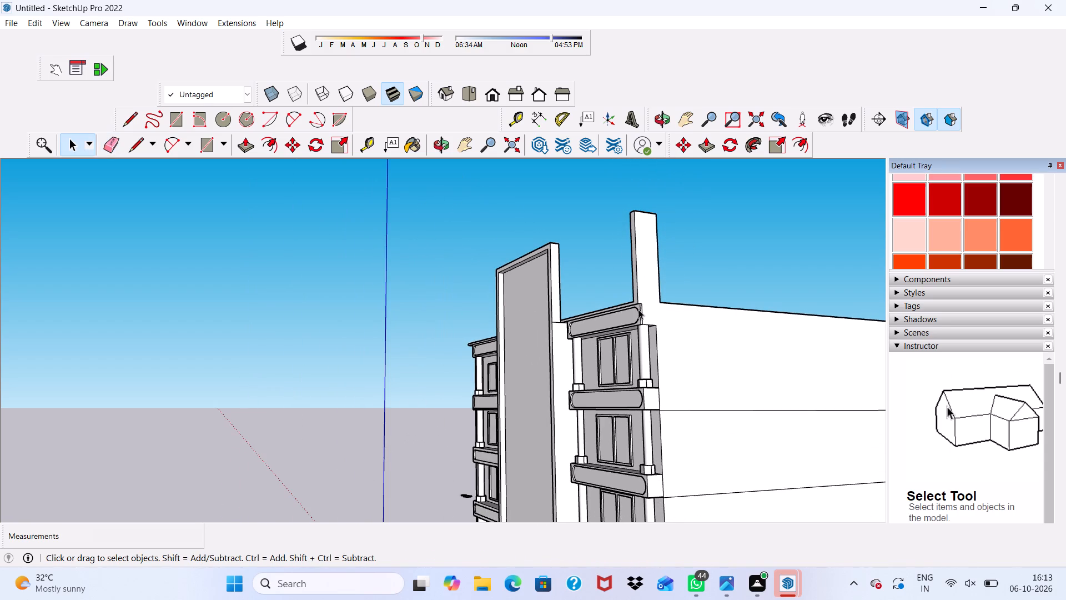
scroll(638, 309, "down", 1)
middle_click_drag(653, 267, 352, 363)
scroll(275, 421, "up", 8)
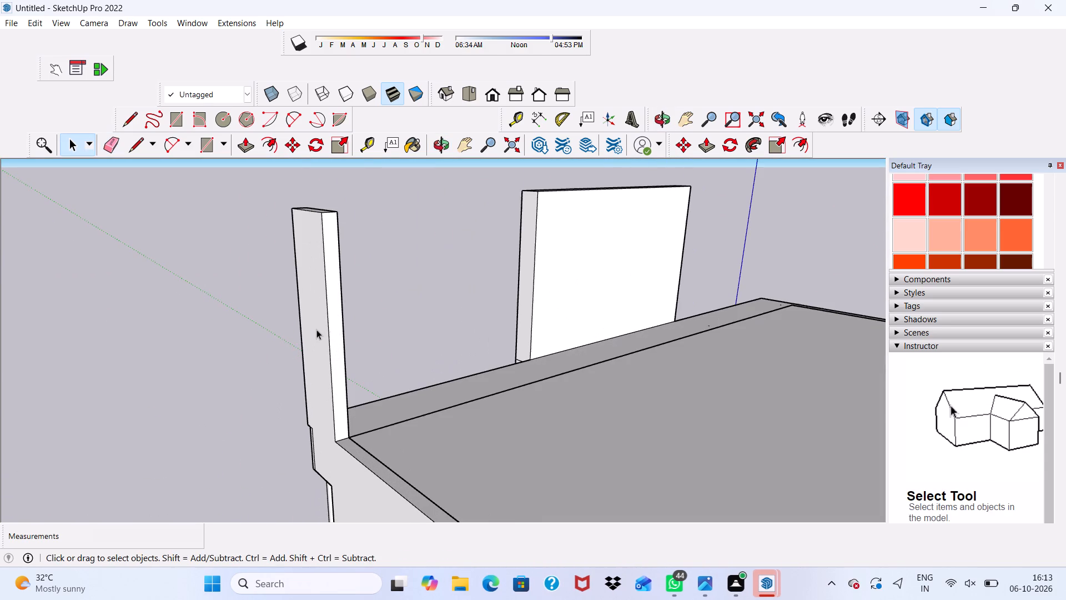
Push/Pull the corner post's roof-side face 4' 7 5/16" inward over the roof to deepen the post.
left_click(331, 318)
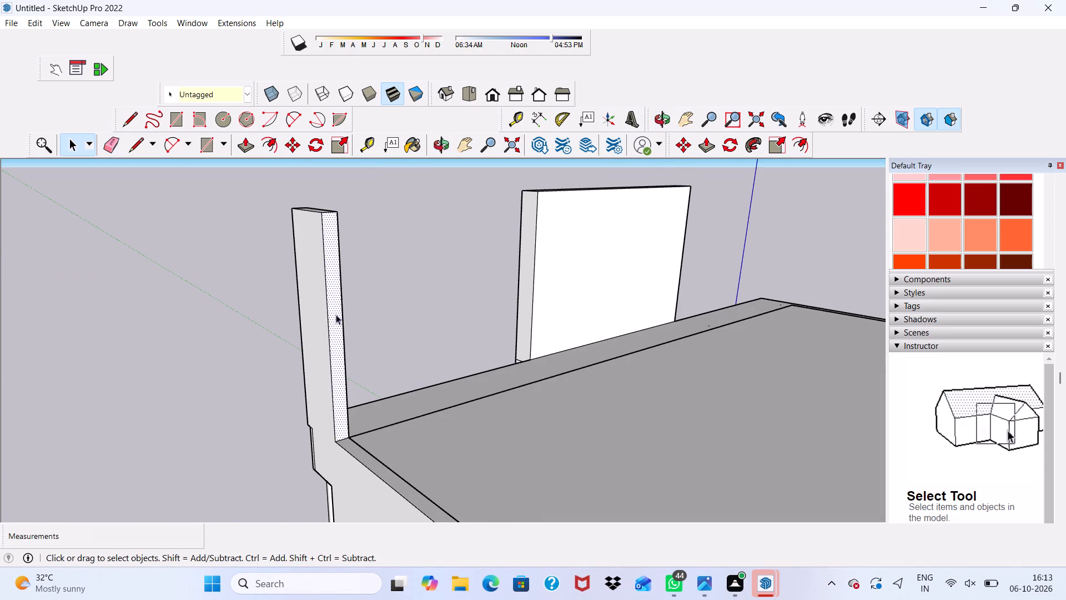
left_click(244, 142)
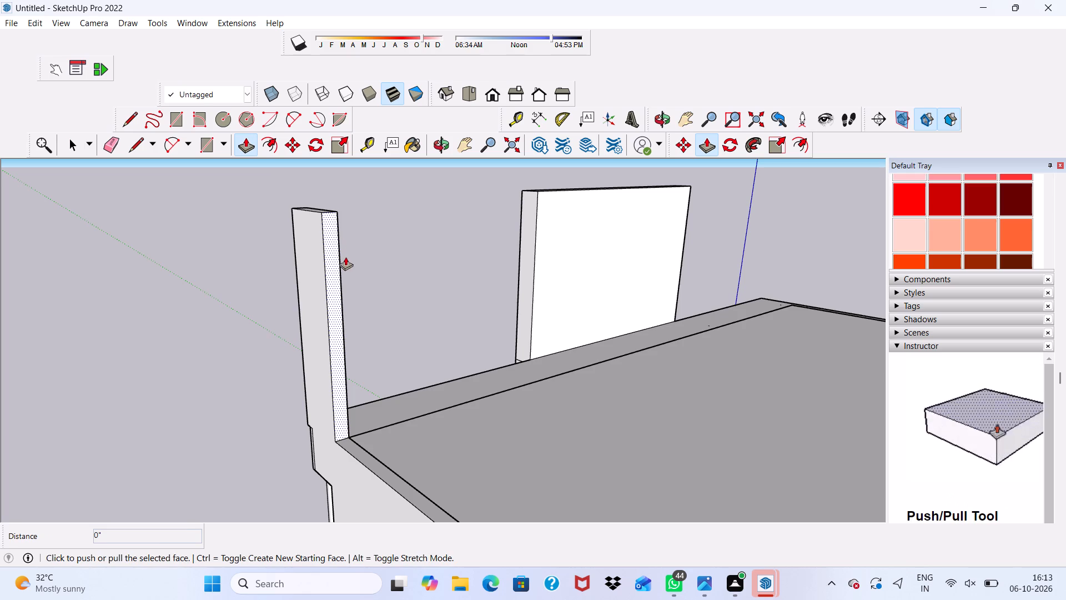
left_click(338, 283)
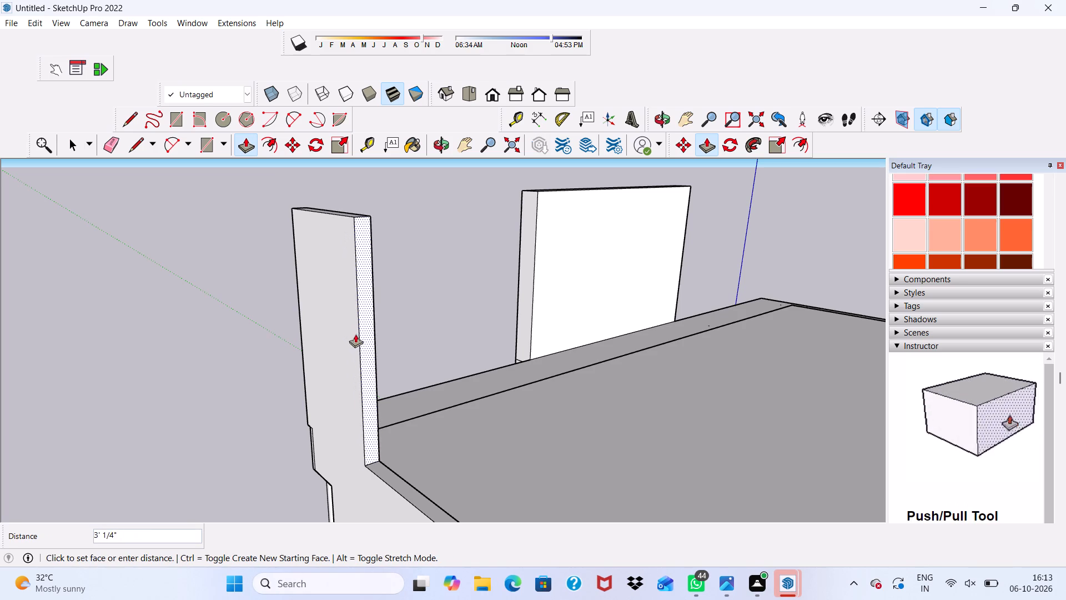
left_click(365, 356)
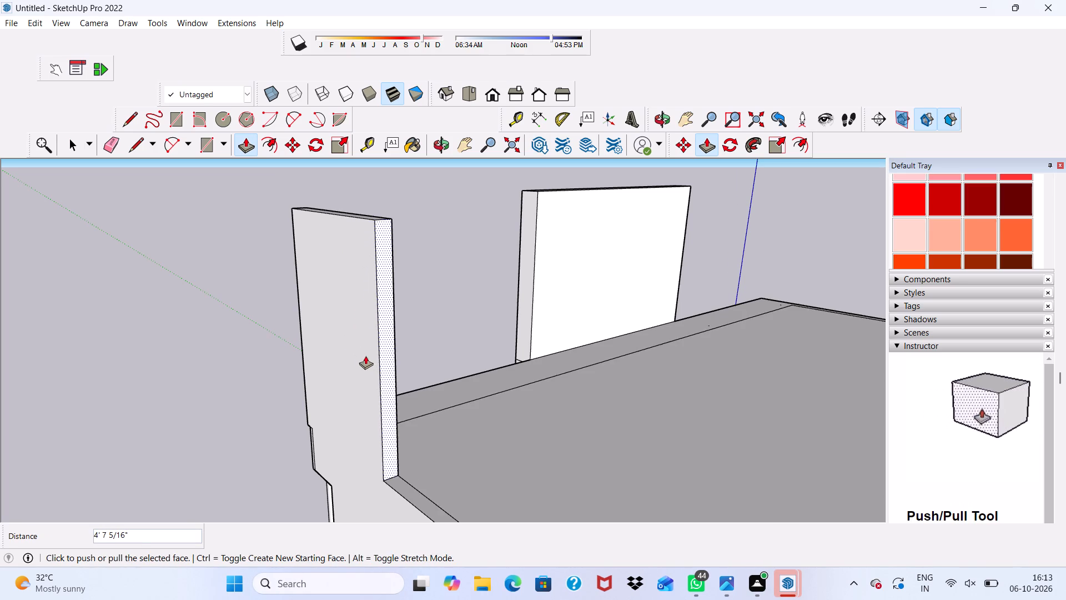
Push/Pull the back face of the central slab's upper part 3' 10 5/16" toward the roof.
scroll(365, 356, "down", 5)
middle_click_drag(365, 356, 708, 406)
scroll(627, 276, "up", 3)
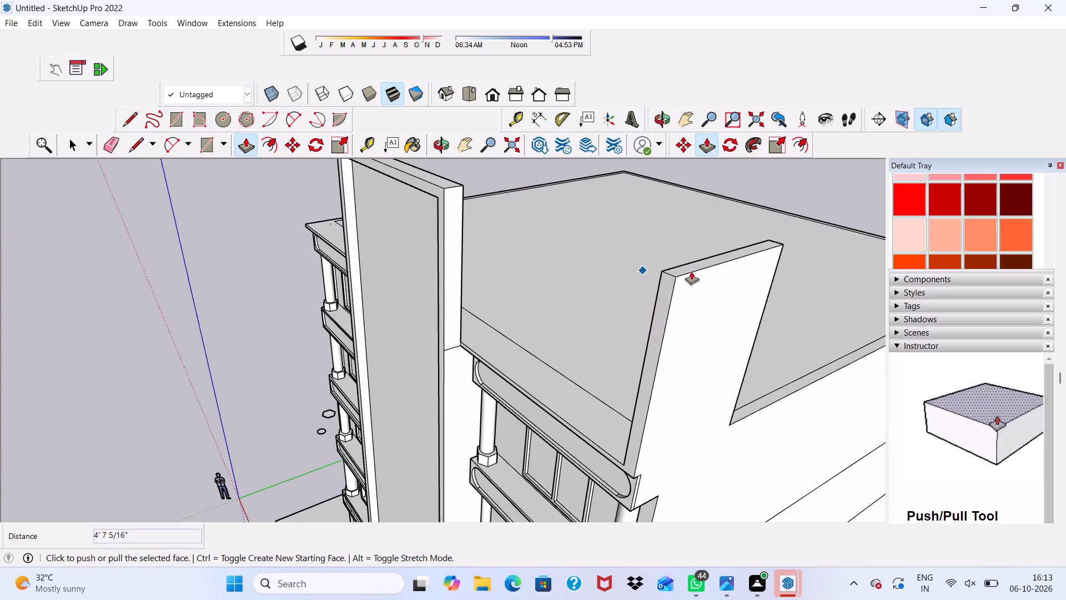
scroll(691, 271, "up", 2)
scroll(691, 271, "down", 3)
middle_click_drag(696, 276, 817, 241)
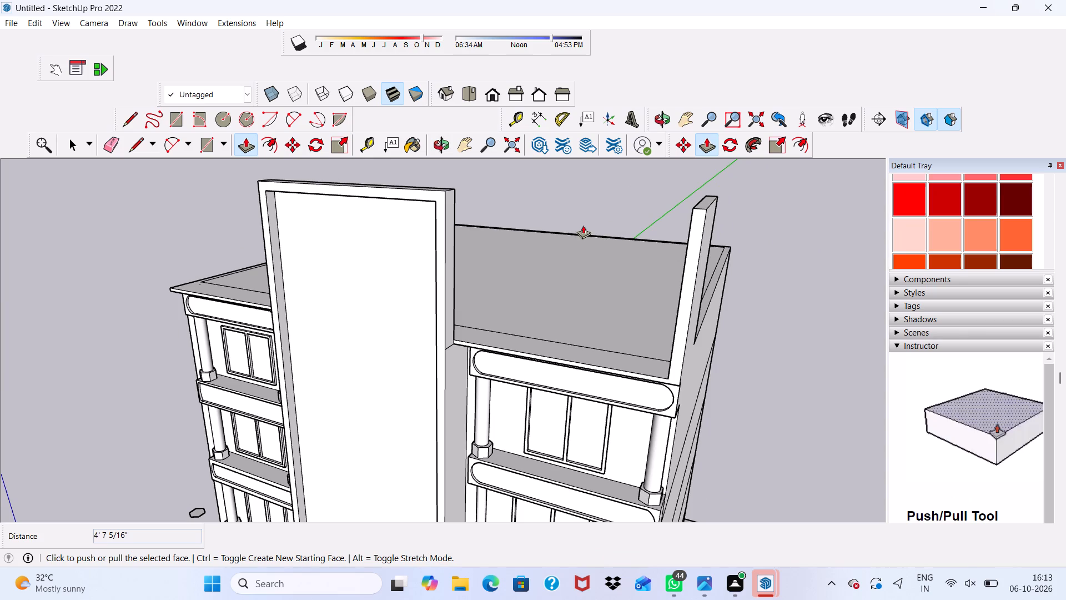
scroll(579, 226, "down", 2)
middle_click_drag(579, 226, 721, 205)
scroll(619, 197, "up", 3)
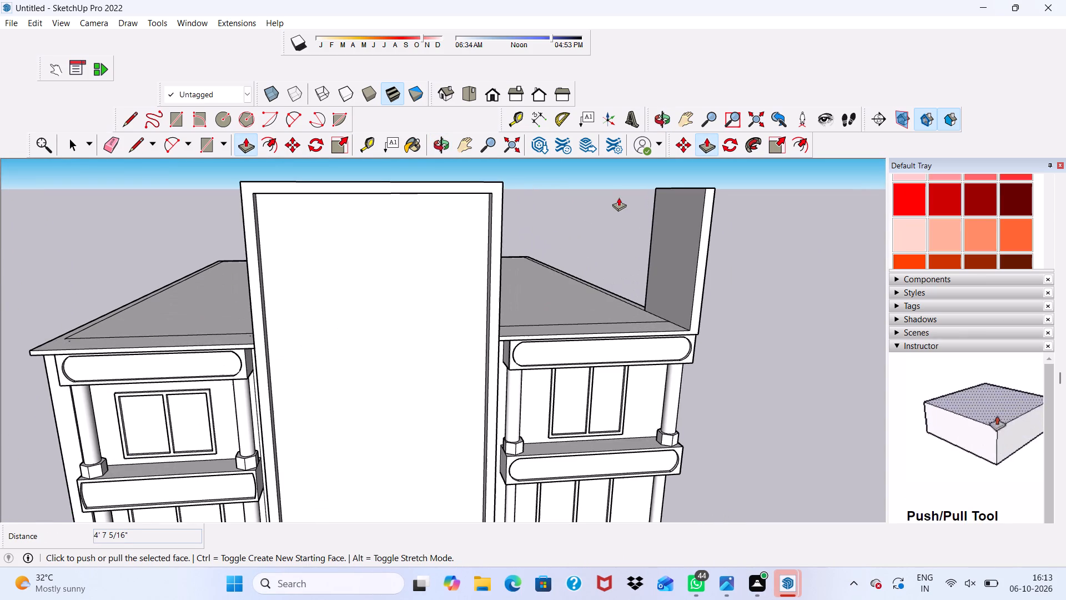
middle_click_drag(509, 234, 0, 305)
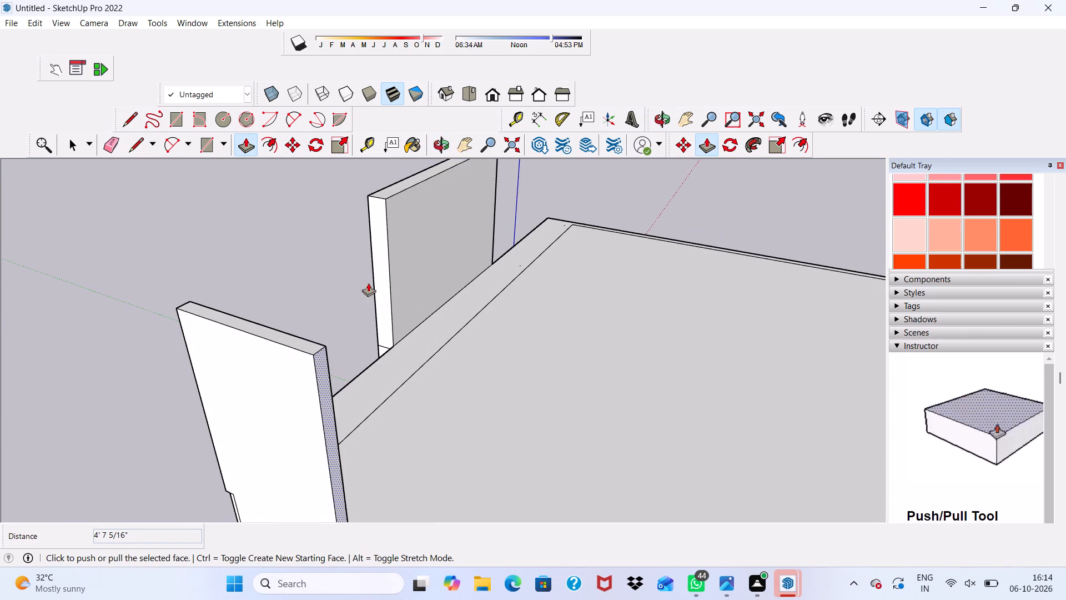
key("space")
left_click(411, 247)
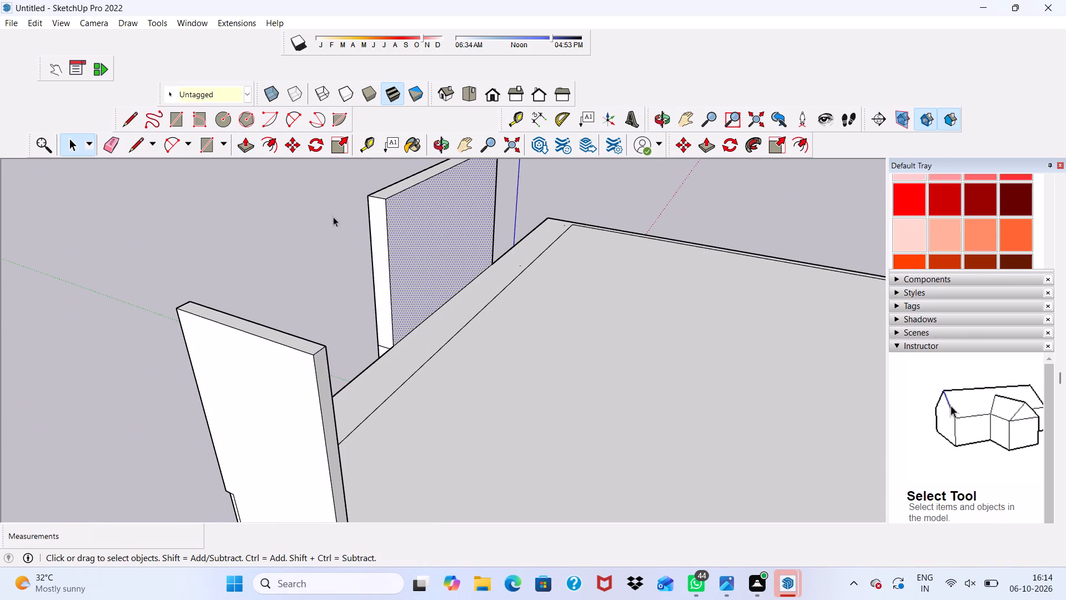
left_click(252, 143)
left_click(408, 223)
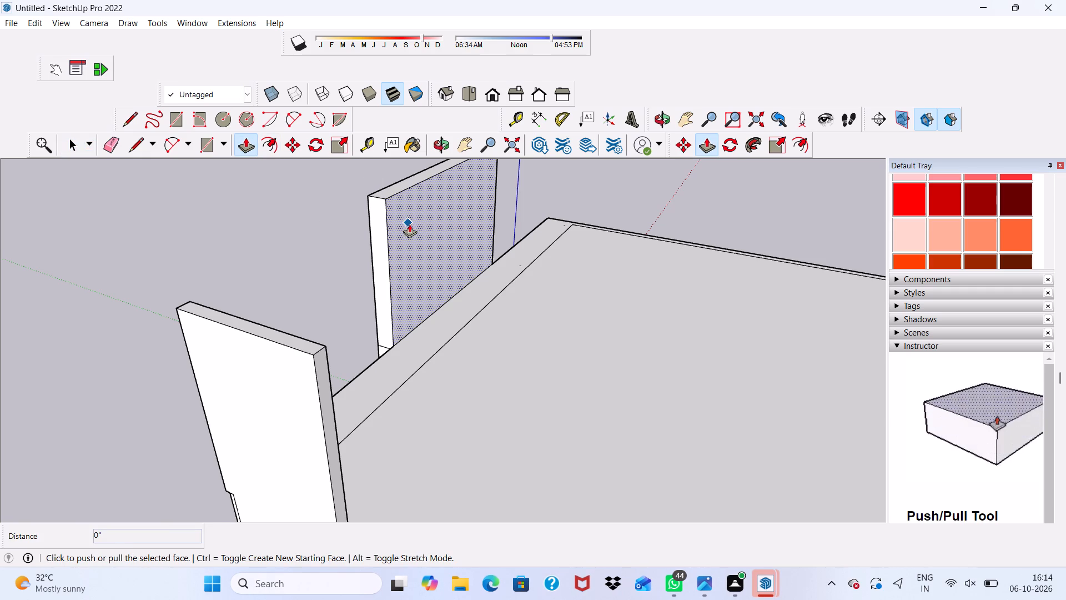
left_click(448, 266)
Draw a 7' 11" by about 5 7/16" rectangle along the top edge of the corner post's slab-facing side.
scroll(445, 266, "up", 1)
scroll(422, 281, "down", 1)
middle_click_drag(394, 303, 552, 288)
scroll(636, 311, "up", 1)
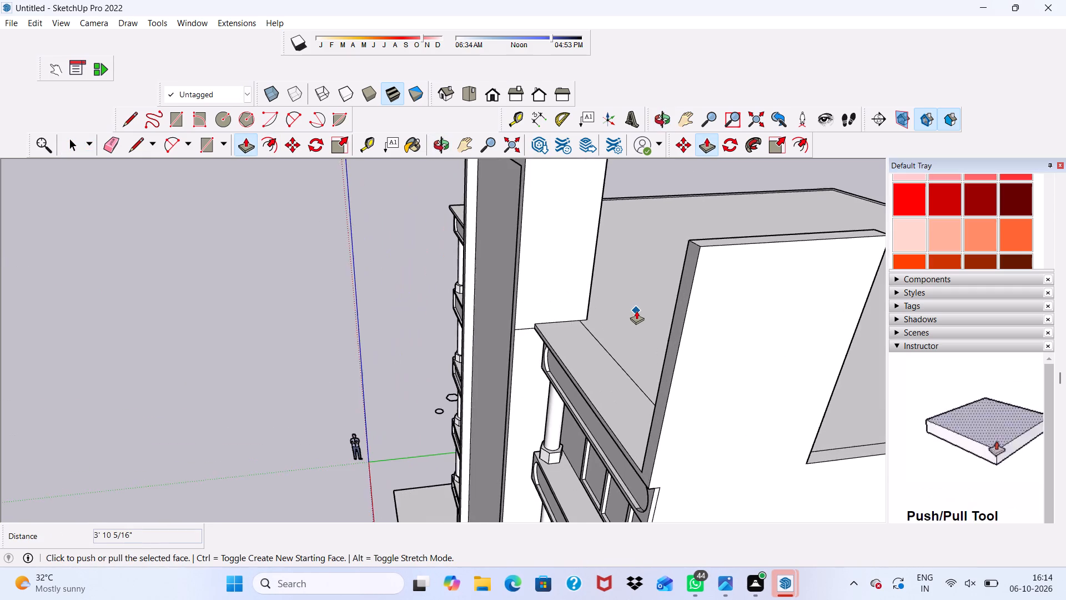
scroll(586, 319, "down", 2)
middle_click_drag(551, 329, 732, 287)
scroll(501, 270, "down", 6)
middle_click_drag(564, 325, 712, 337)
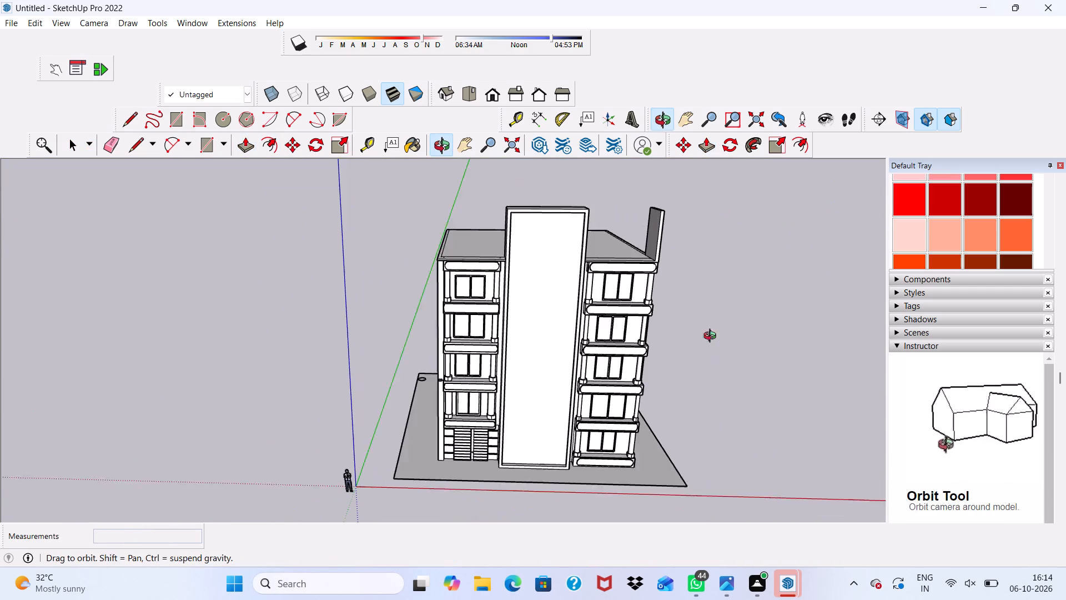
middle_click_drag(712, 337, 726, 348)
scroll(429, 155, "up", 2)
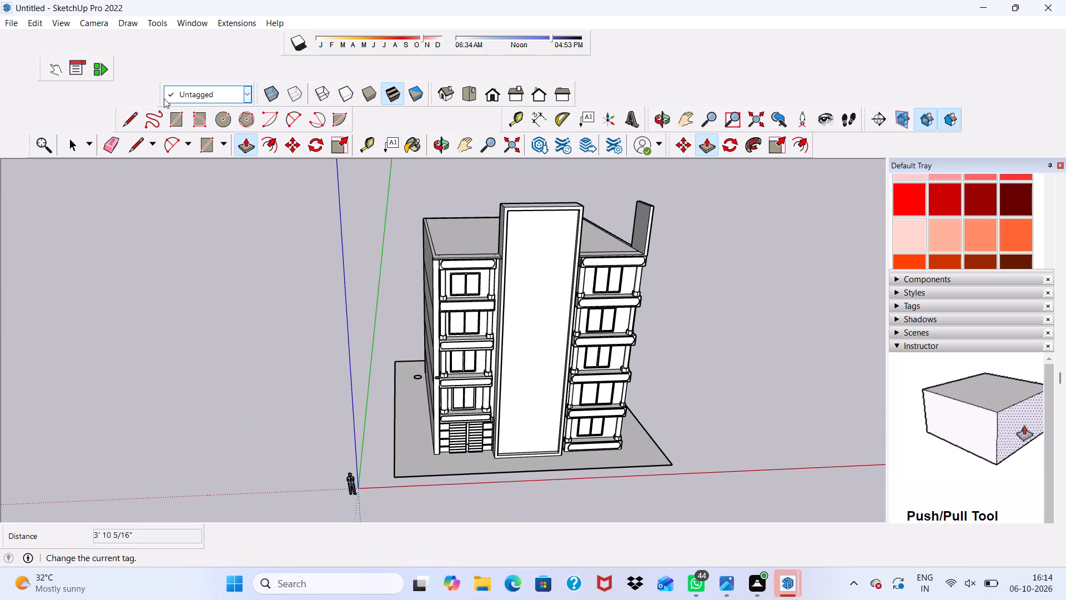
left_click(172, 122)
scroll(511, 189, "up", 6)
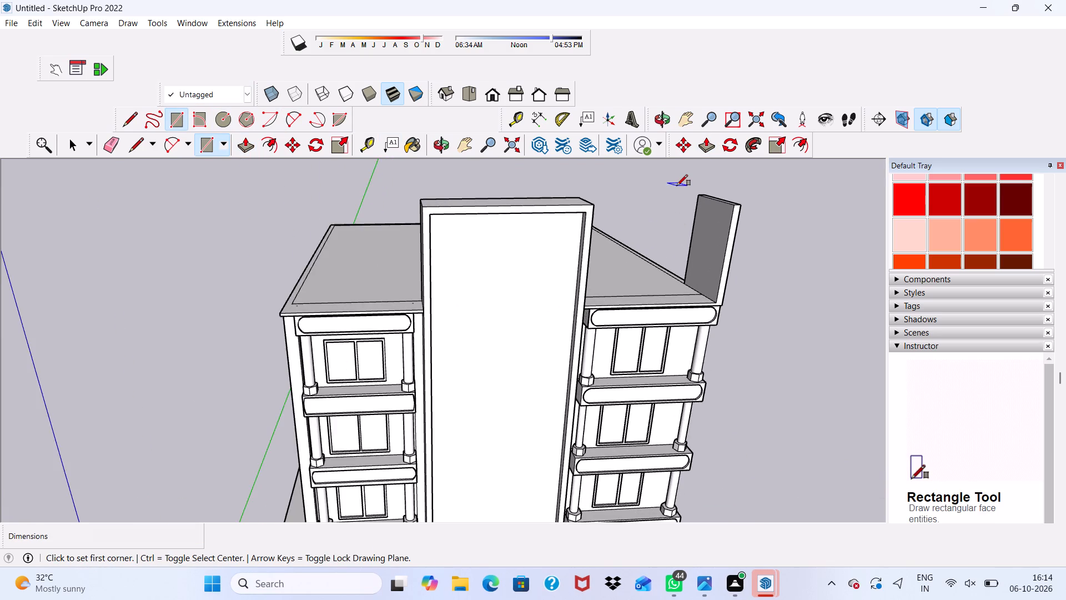
scroll(677, 186, "up", 5)
scroll(733, 218, "up", 4)
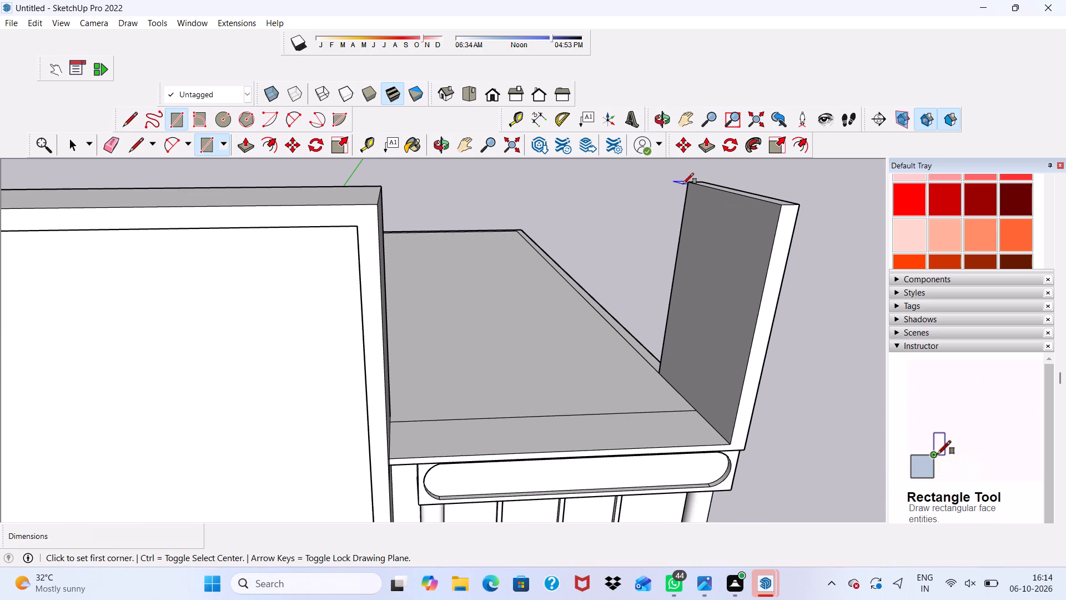
scroll(690, 188, "up", 4)
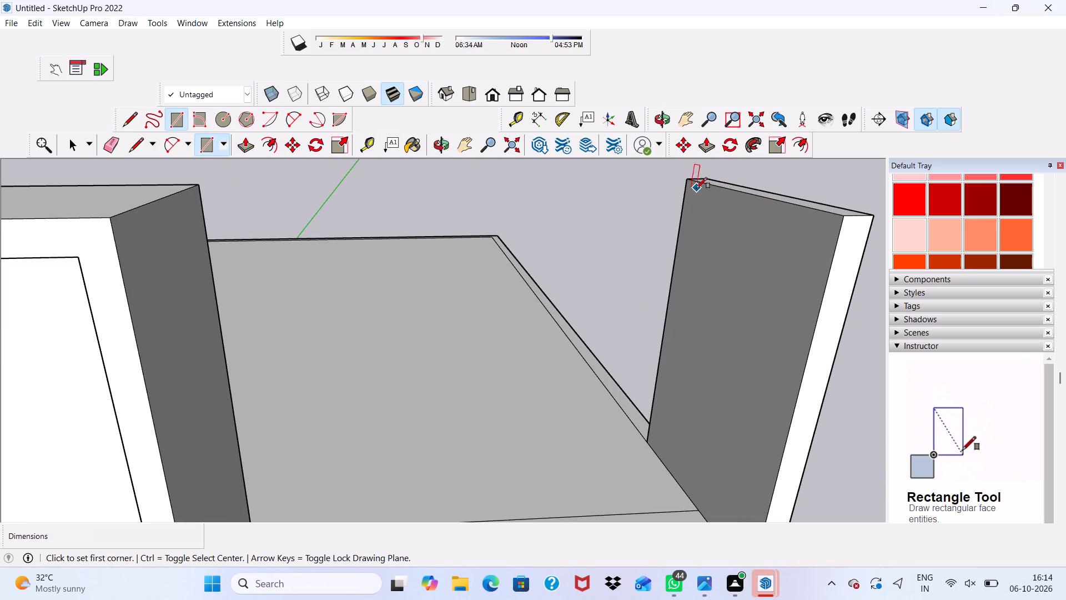
left_click(688, 181)
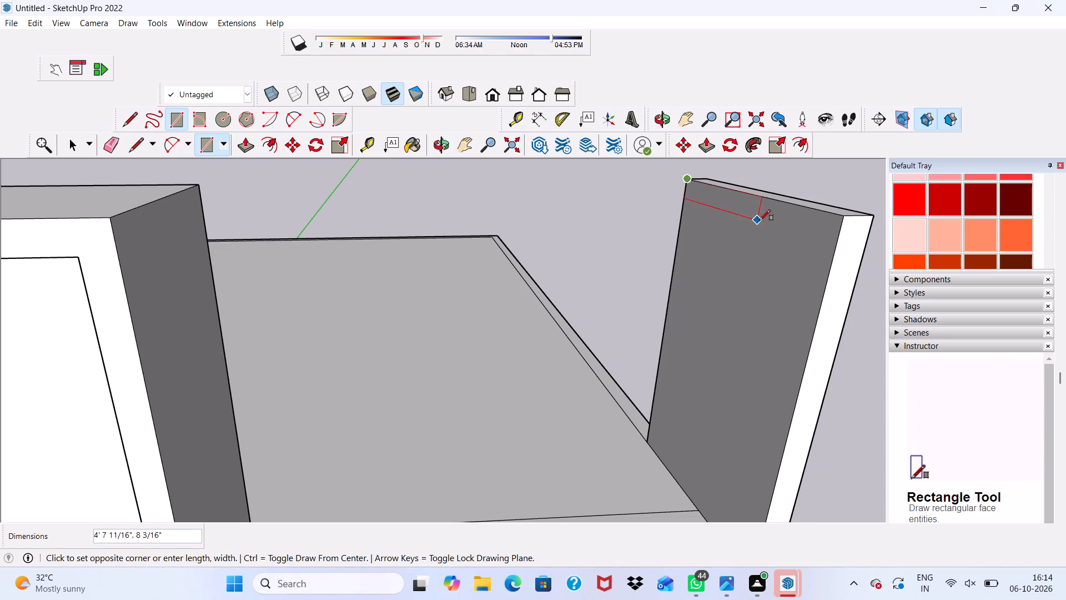
left_click(839, 235)
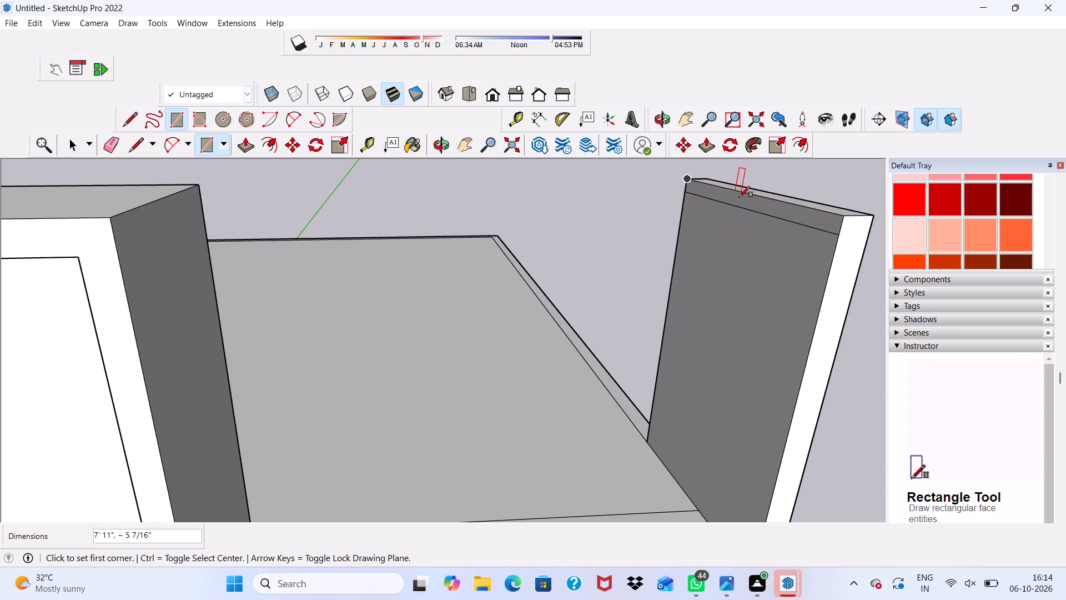
Push/Pull the strip at the corner post's top about 16' 1 15/16" across to the central slab, forming a top beam.
key("space")
left_click(734, 199)
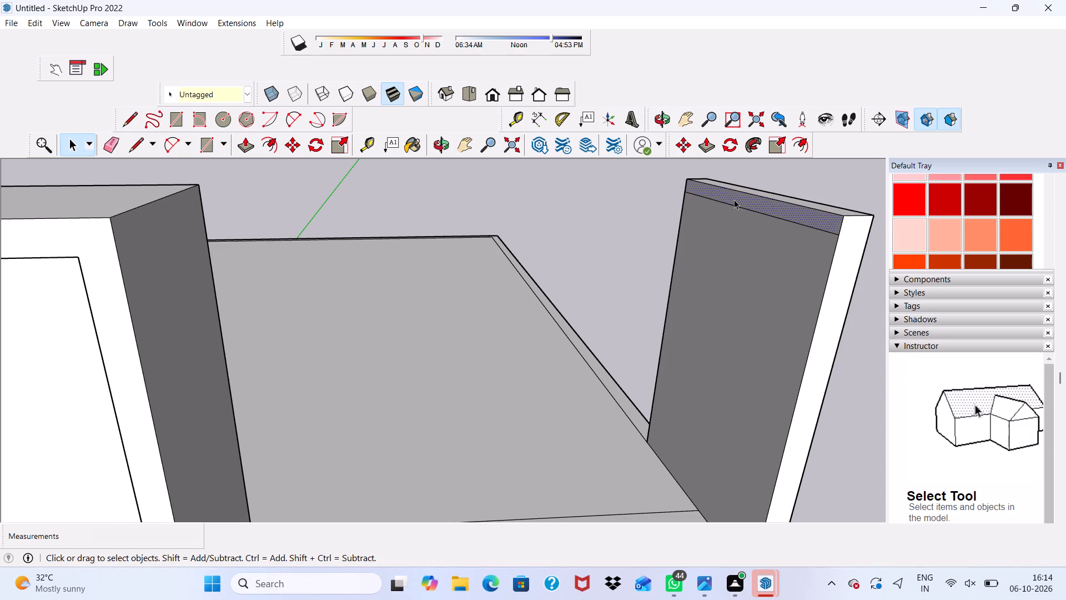
left_click(242, 144)
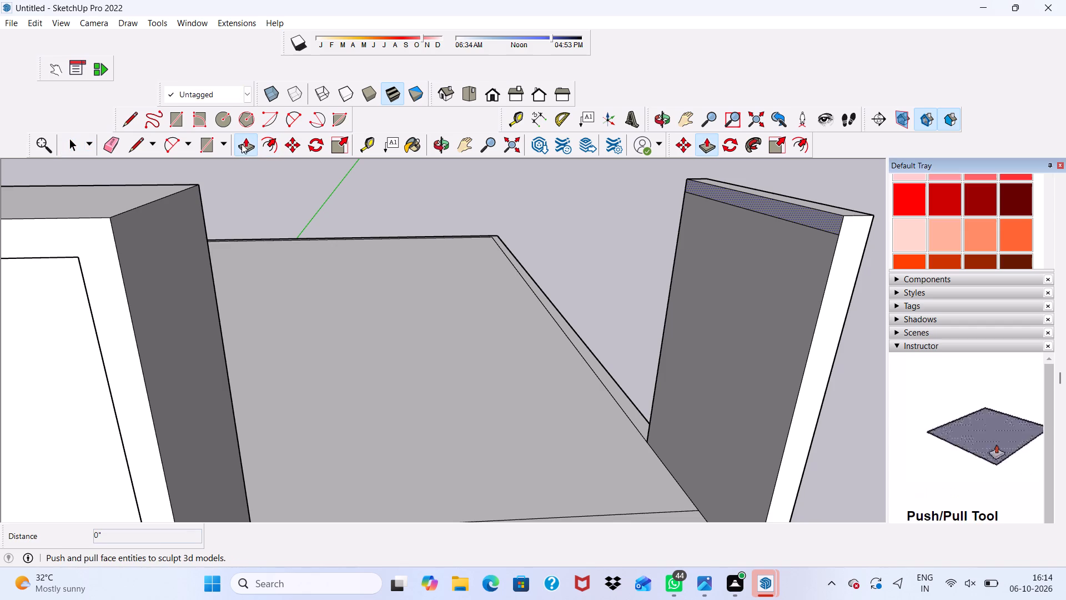
left_click(763, 202)
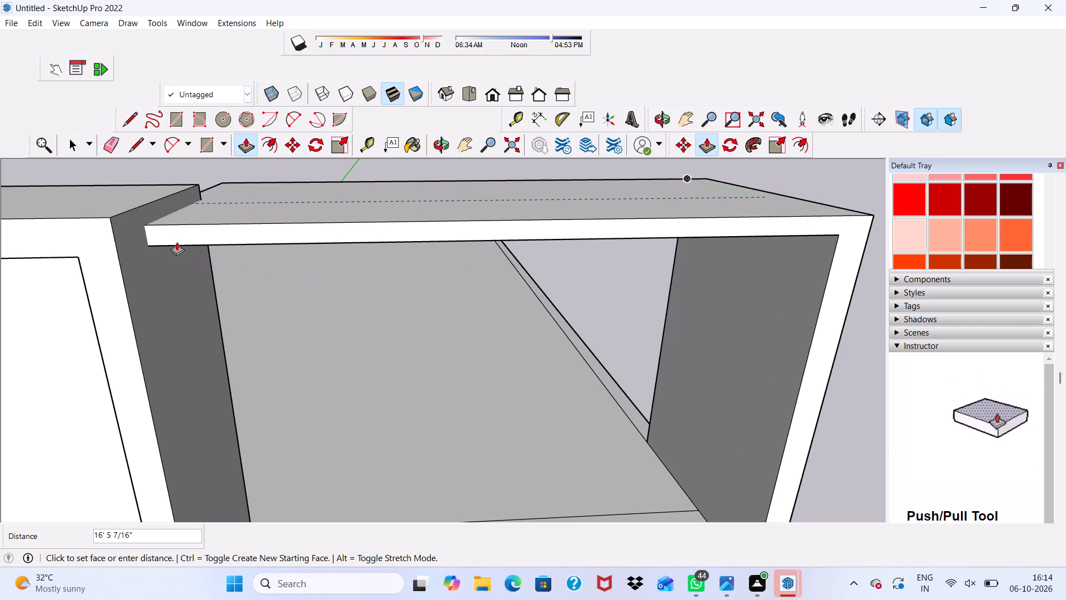
left_click(11, 10)
scroll(199, 2, "down", 2)
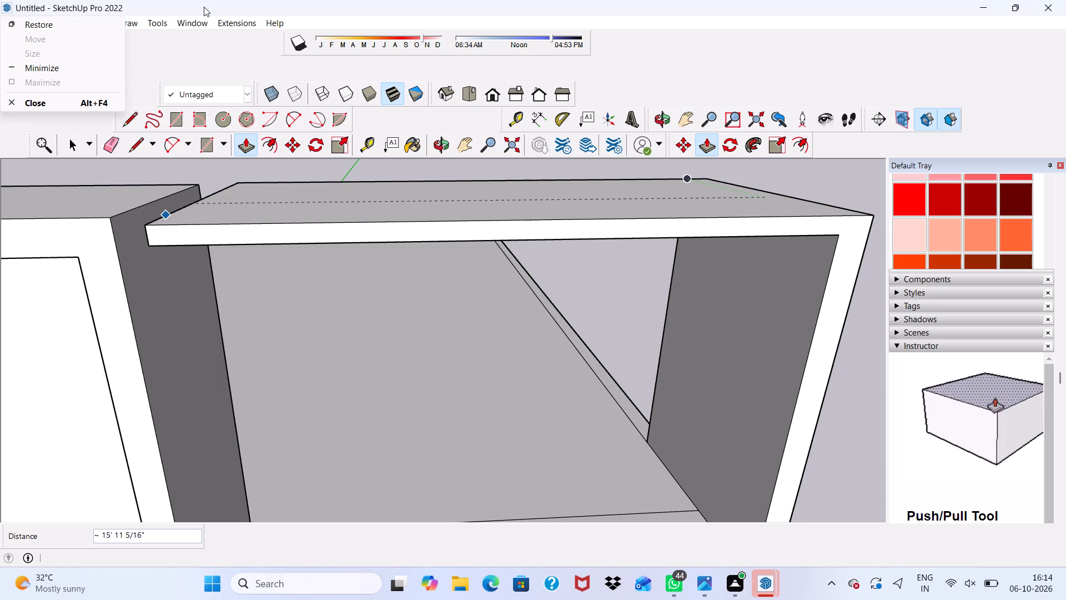
scroll(204, 7, "down", 6)
key("space")
scroll(186, 190, "down", 2)
key("space")
scroll(314, 299, "down", 2)
middle_click_drag(284, 257, 271, 233)
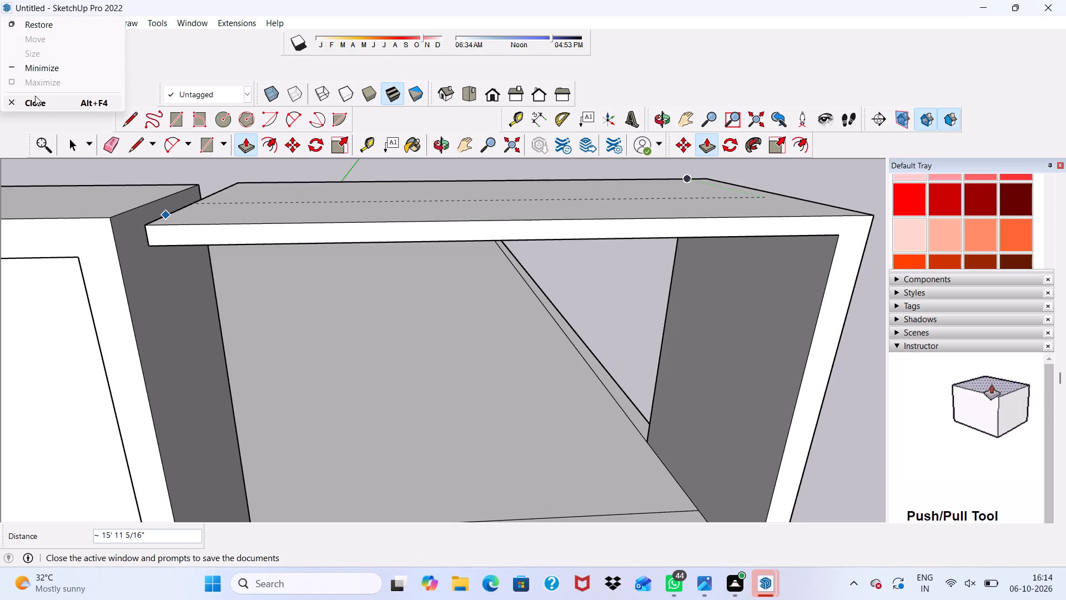
left_click(35, 96)
left_click_drag(254, 222, 259, 227)
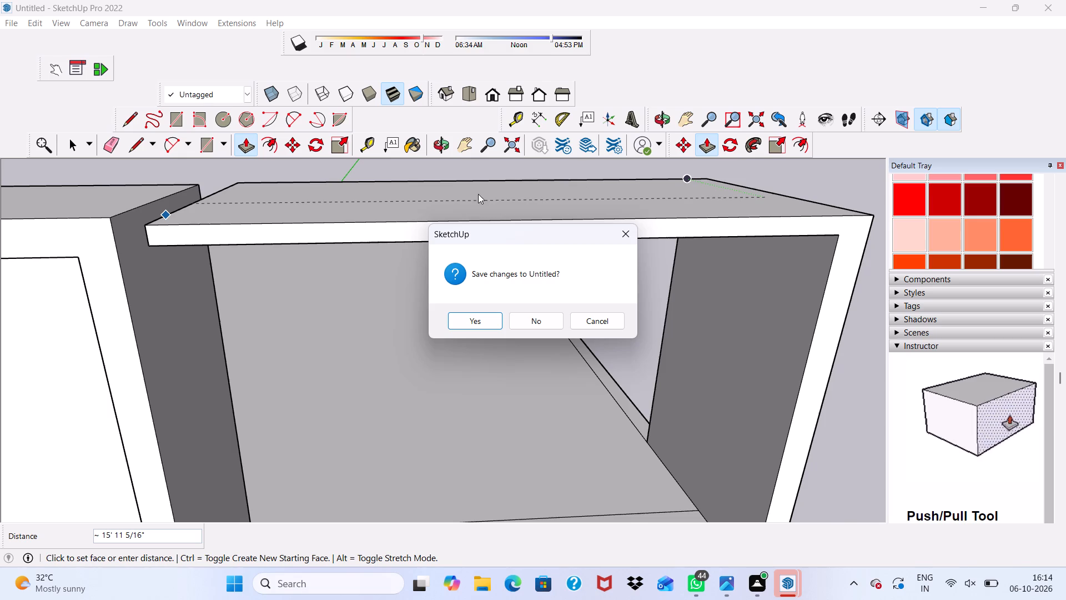
left_click(623, 234)
scroll(531, 244, "down", 2)
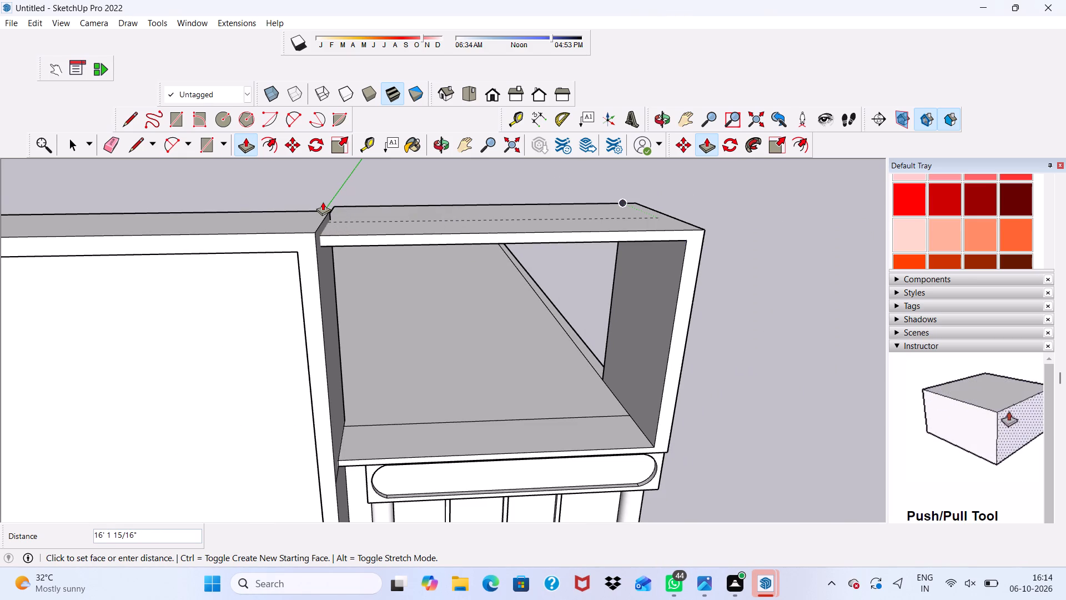
left_click(323, 202)
Examine the new roof frame from several sides, including its front face, the beam's junction with the central slab and the outer wall.
middle_click_drag(441, 221, 254, 166)
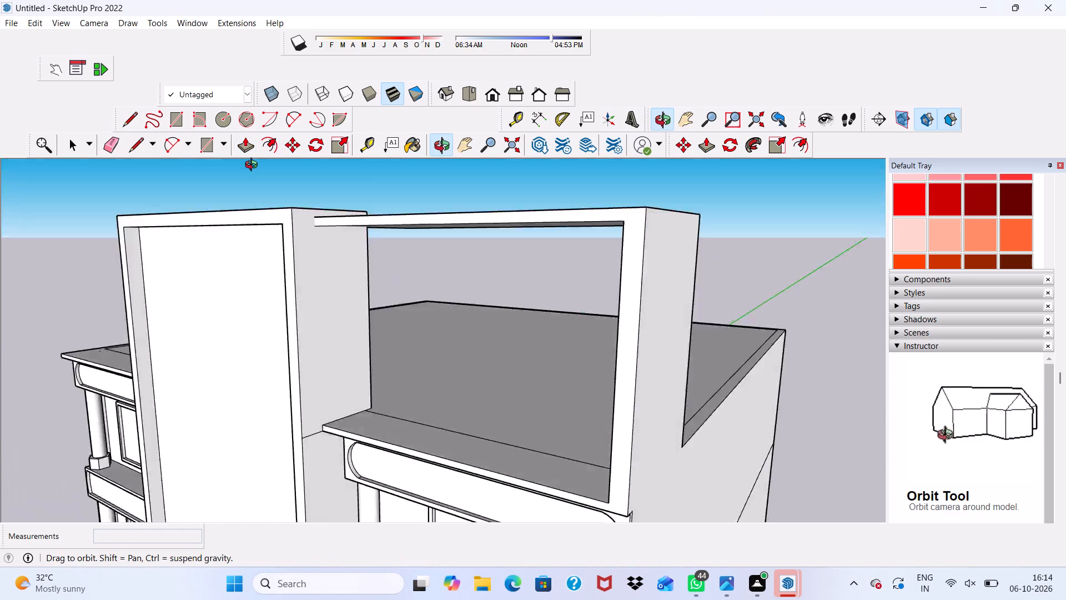
middle_click_drag(254, 166, 1, 93)
scroll(119, 156, "down", 1)
key("space")
scroll(161, 214, "down", 2)
scroll(179, 235, "up", 2)
scroll(179, 235, "down", 2)
middle_click_drag(179, 233, 396, 266)
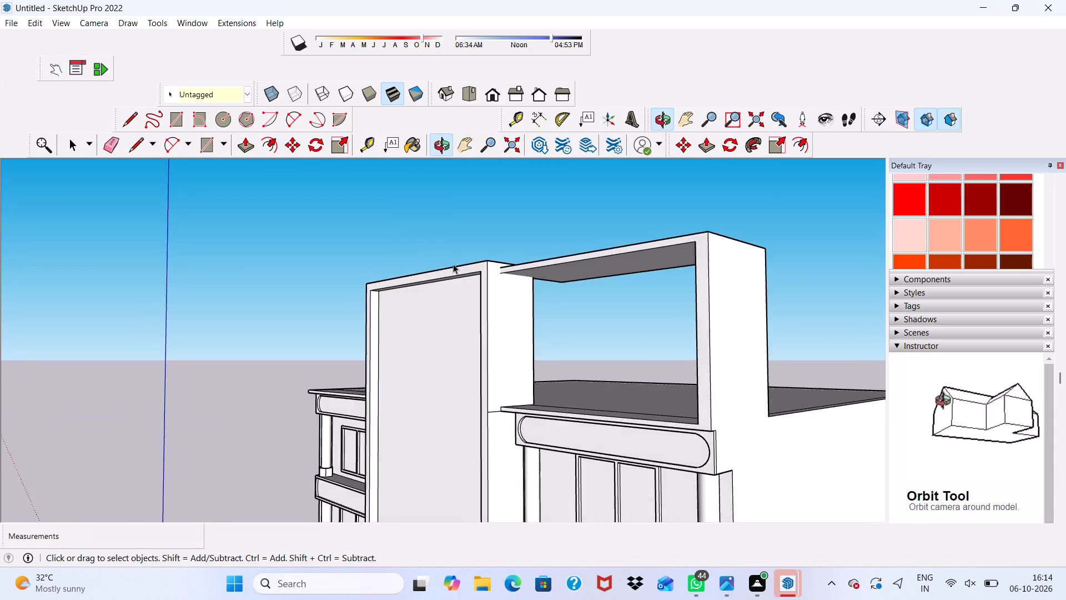
scroll(470, 261, "up", 3)
scroll(462, 247, "down", 3)
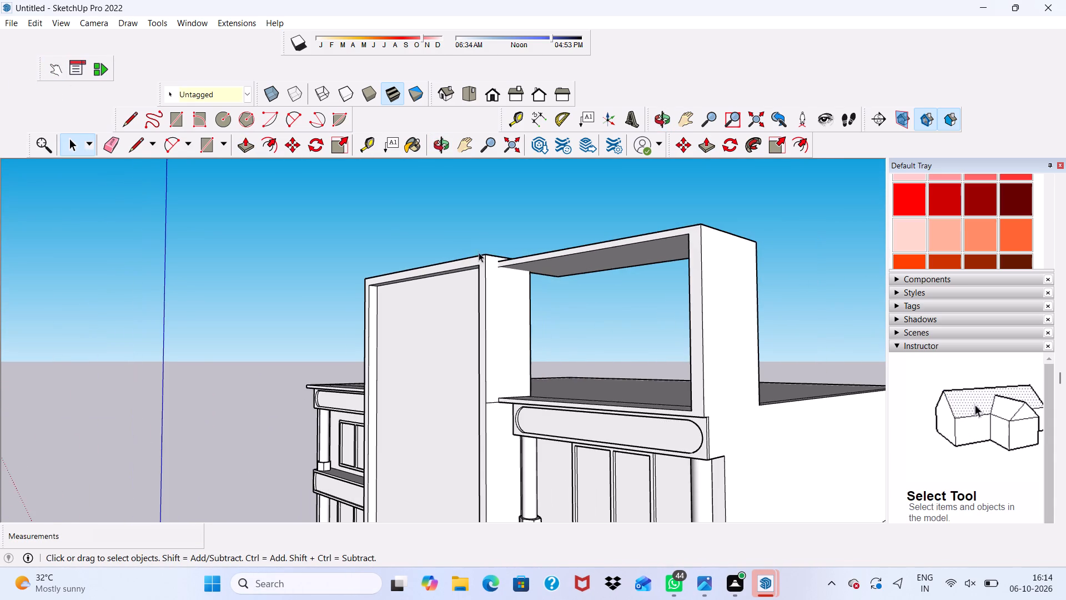
scroll(541, 293, "down", 1)
middle_click_drag(543, 293, 612, 327)
scroll(644, 298, "up", 9)
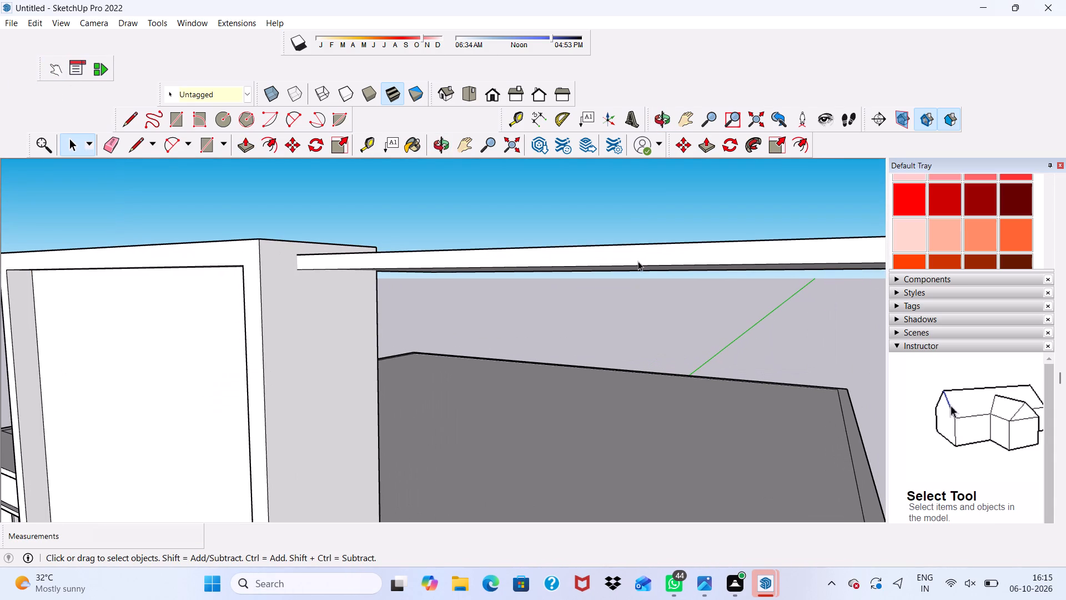
left_click(638, 261)
scroll(373, 163, "down", 5)
middle_click_drag(383, 199, 412, 226)
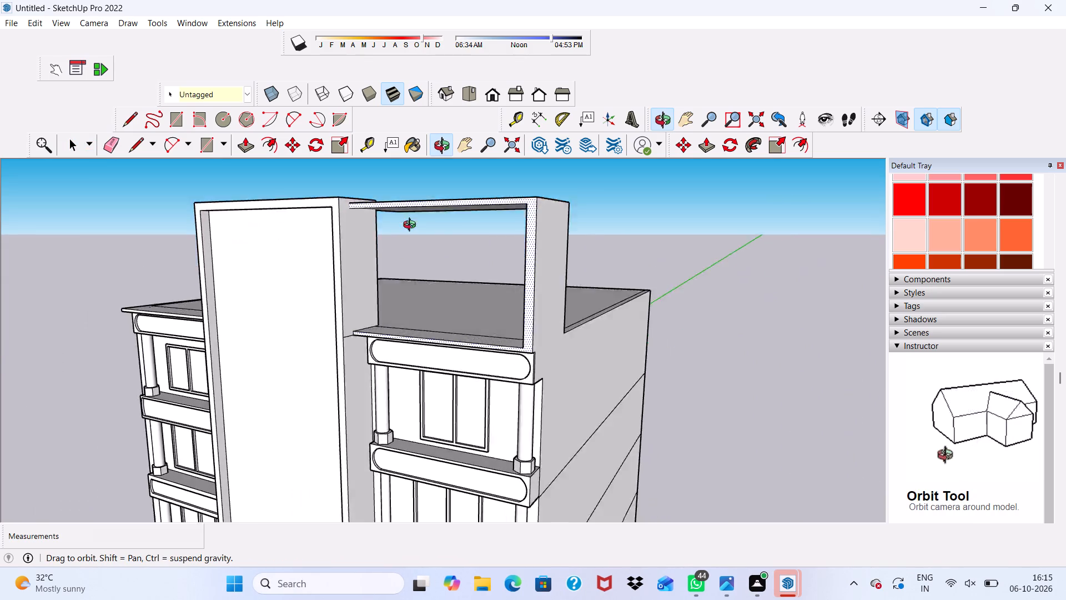
middle_click_drag(412, 226, 473, 255)
scroll(486, 259, "up", 2)
scroll(481, 261, "down", 1)
middle_click_drag(481, 261, 484, 238)
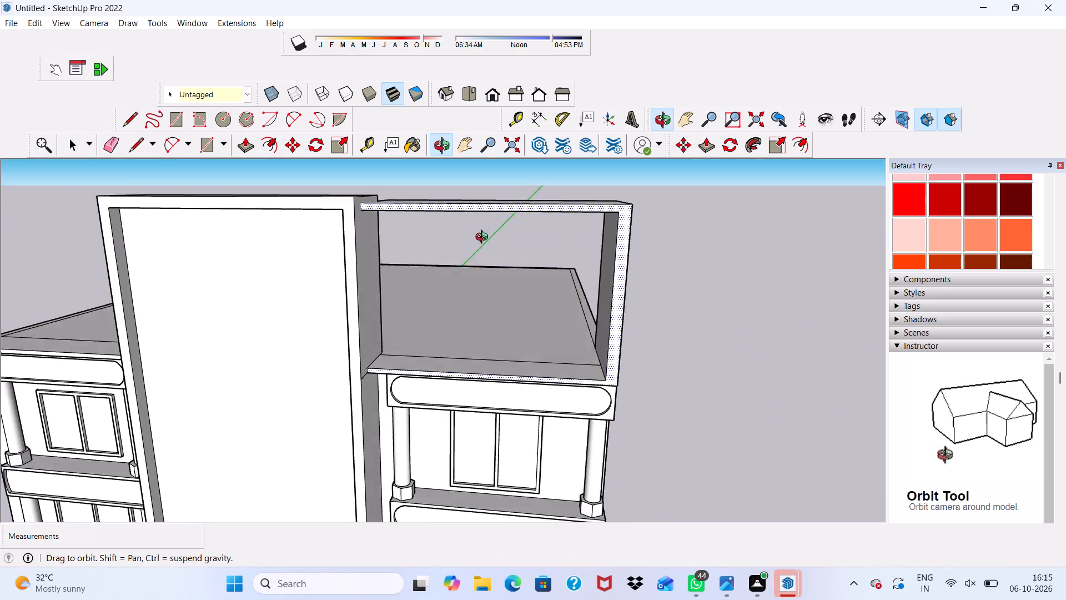
middle_click_drag(484, 238, 496, 157)
scroll(401, 211, "down", 4)
middle_click_drag(382, 224, 413, 205)
scroll(382, 224, "down", 1)
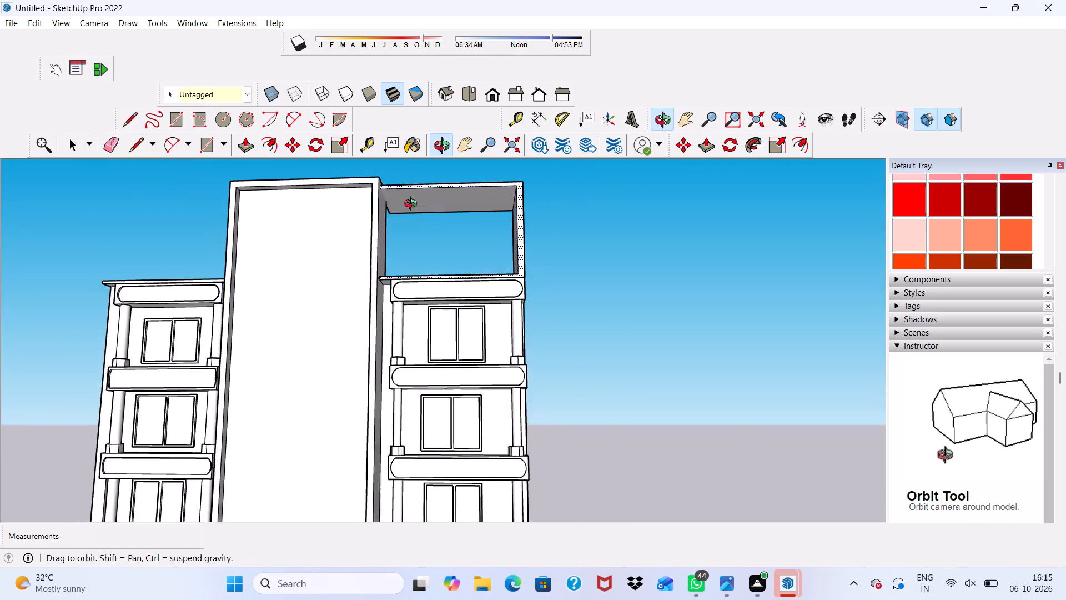
middle_click_drag(413, 205, 400, 227)
scroll(401, 172, "up", 9)
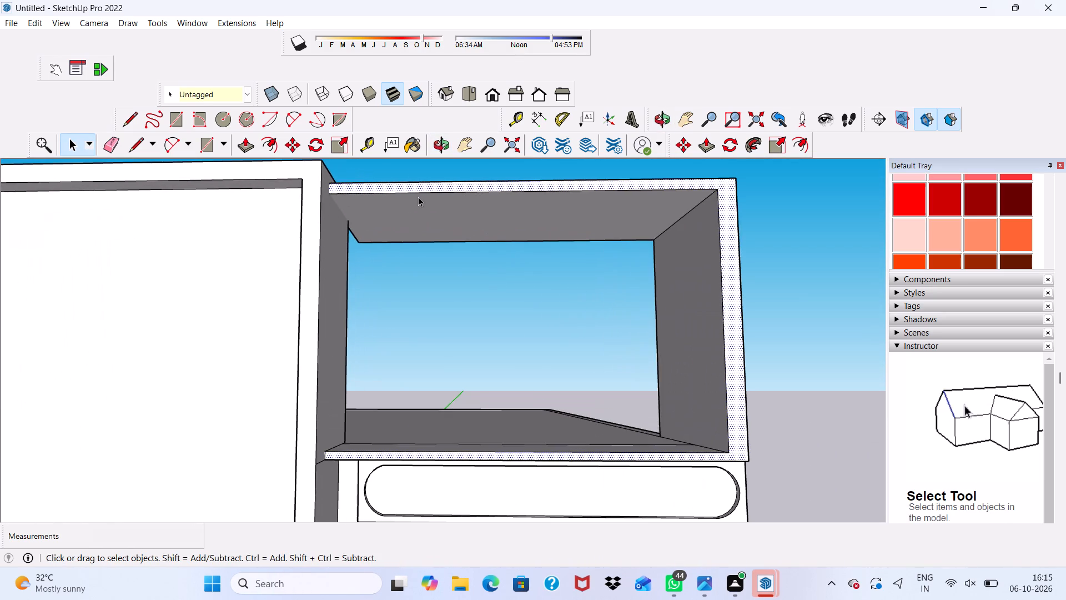
scroll(418, 197, "down", 1)
middle_click_drag(418, 197, 0, 149)
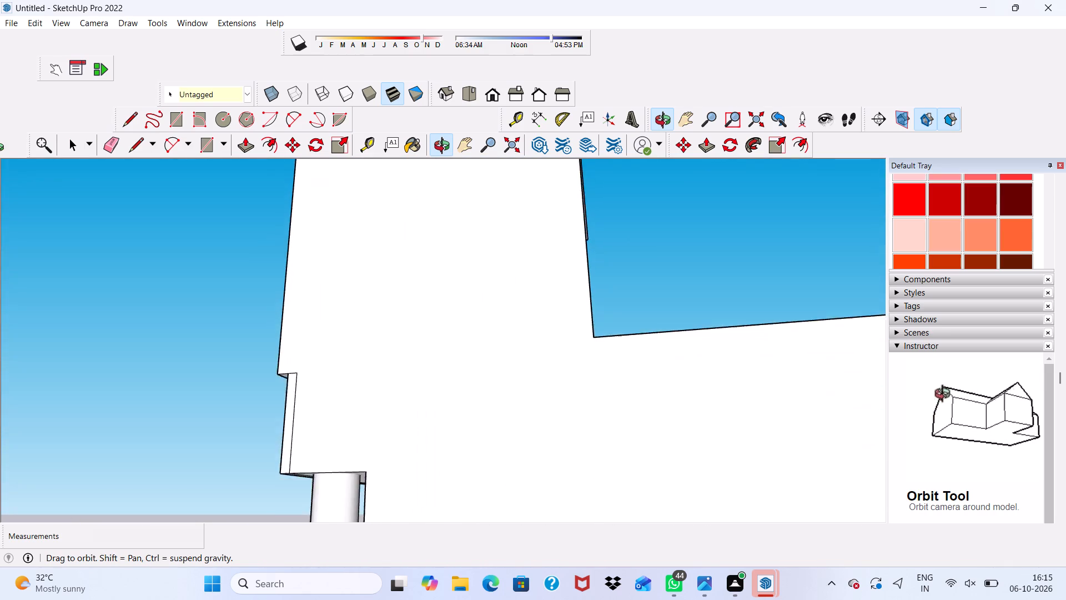
middle_click_drag(0, 149, 0, 155)
scroll(329, 187, "down", 7)
scroll(296, 0, "down", 1)
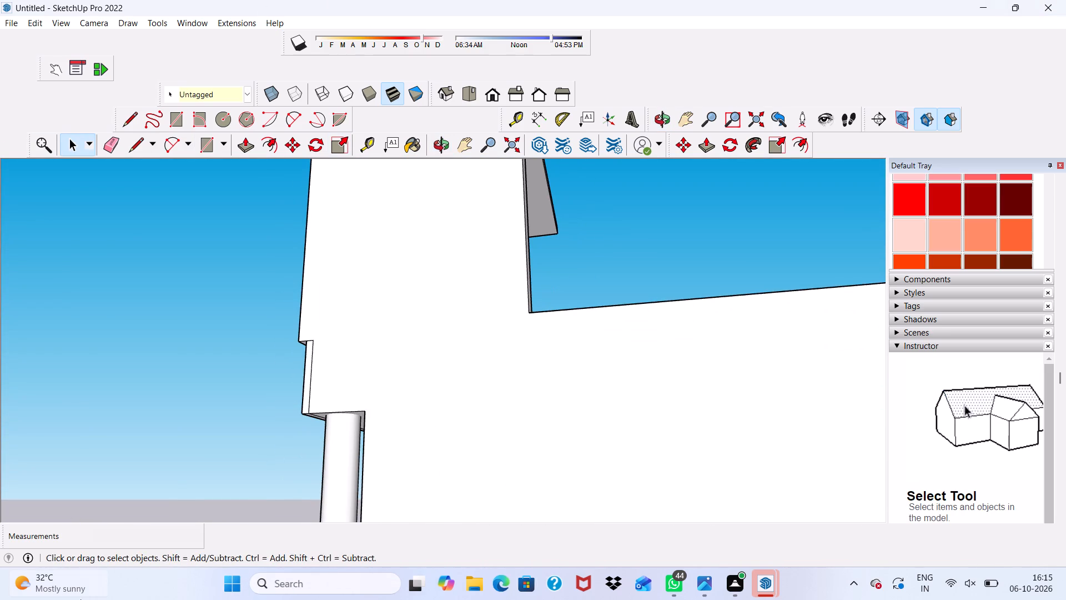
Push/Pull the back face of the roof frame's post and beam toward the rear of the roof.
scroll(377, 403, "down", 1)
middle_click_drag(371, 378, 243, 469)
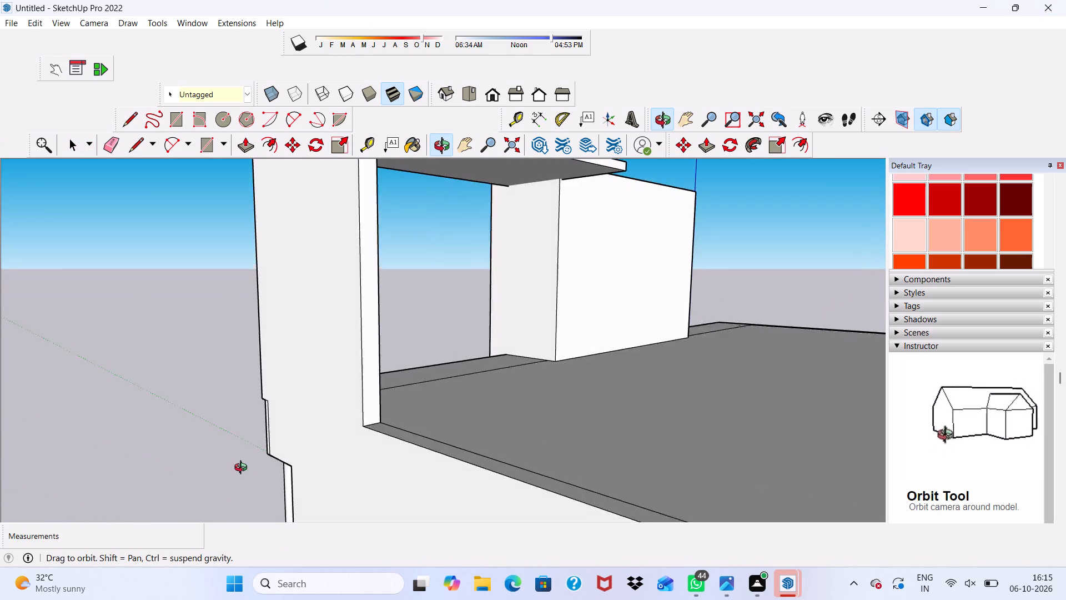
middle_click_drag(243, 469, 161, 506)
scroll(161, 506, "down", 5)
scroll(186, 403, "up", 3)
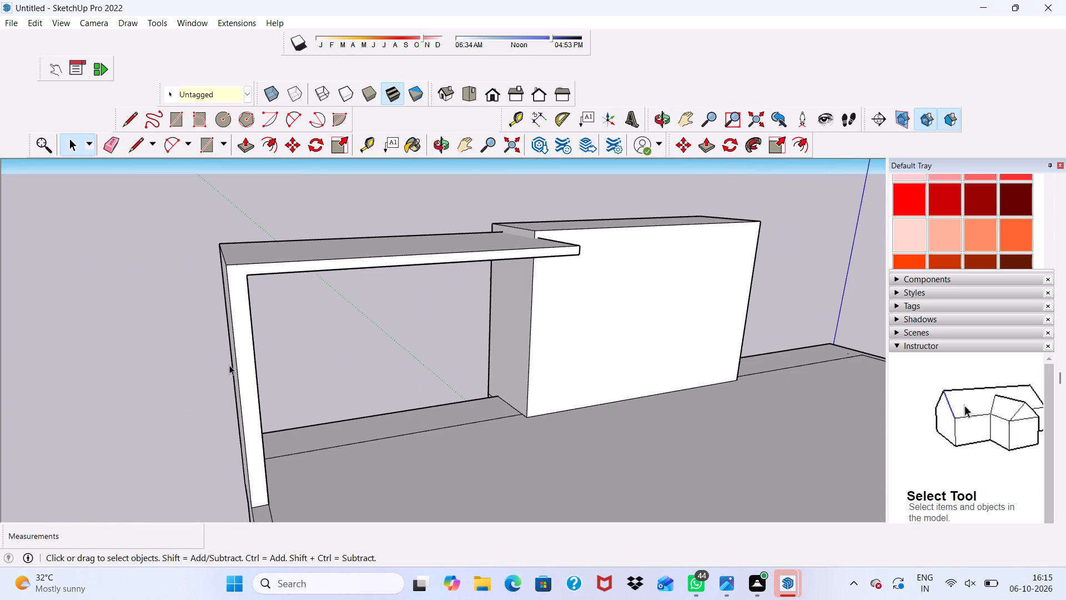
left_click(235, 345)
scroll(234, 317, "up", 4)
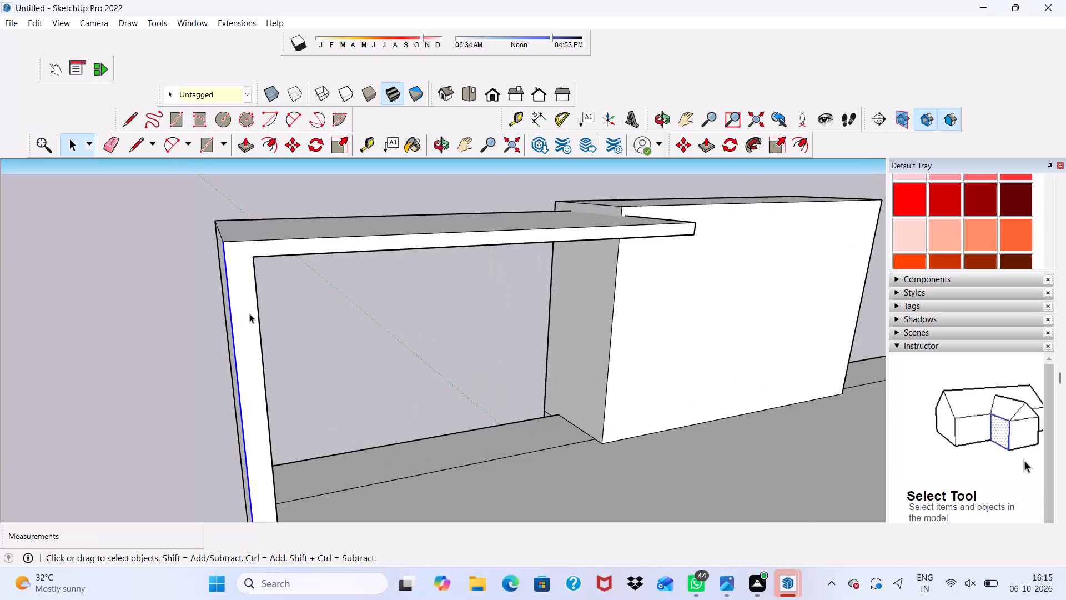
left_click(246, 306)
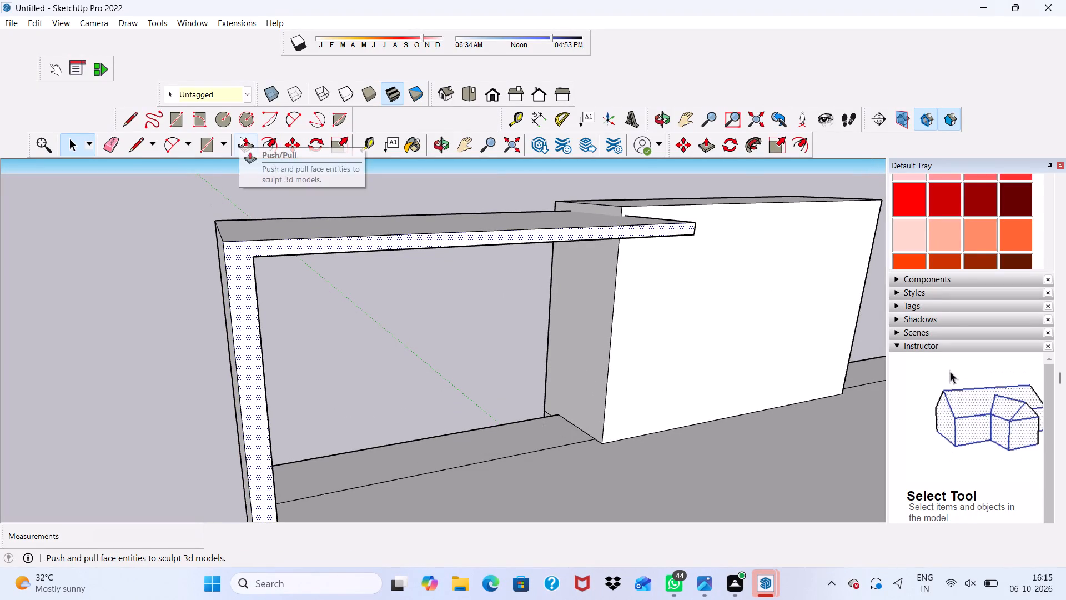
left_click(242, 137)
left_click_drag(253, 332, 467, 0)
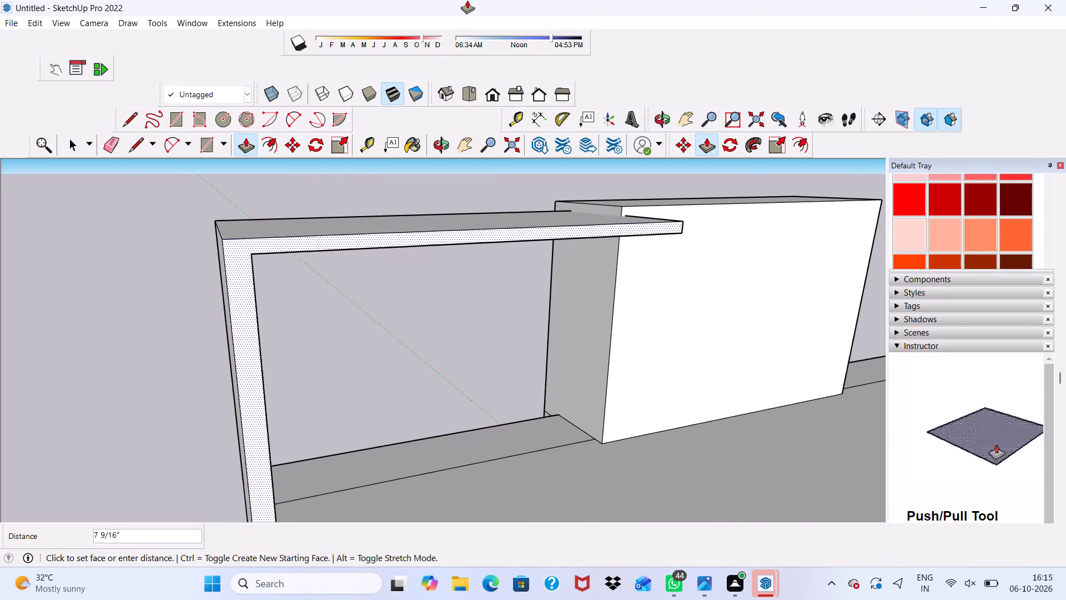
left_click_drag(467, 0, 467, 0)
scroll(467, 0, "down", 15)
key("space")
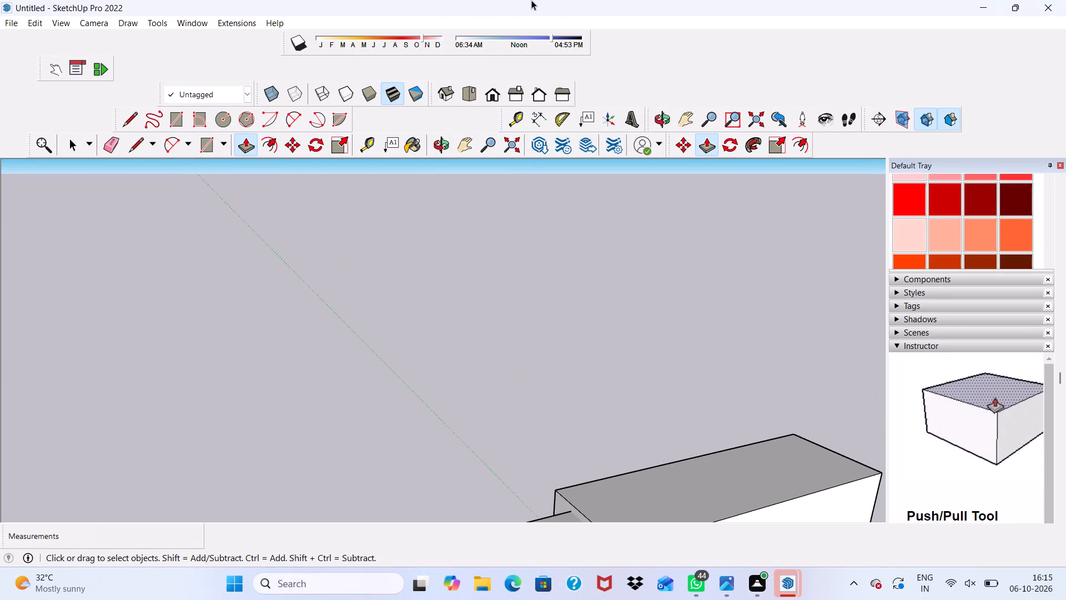
Examine the roof frame's depth and its junction with the central slab from above and from the facade side.
scroll(506, 0, "down", 2)
scroll(504, 0, "up", 1)
scroll(504, 0, "down", 1)
scroll(504, 0, "up", 1)
scroll(504, 0, "down", 10)
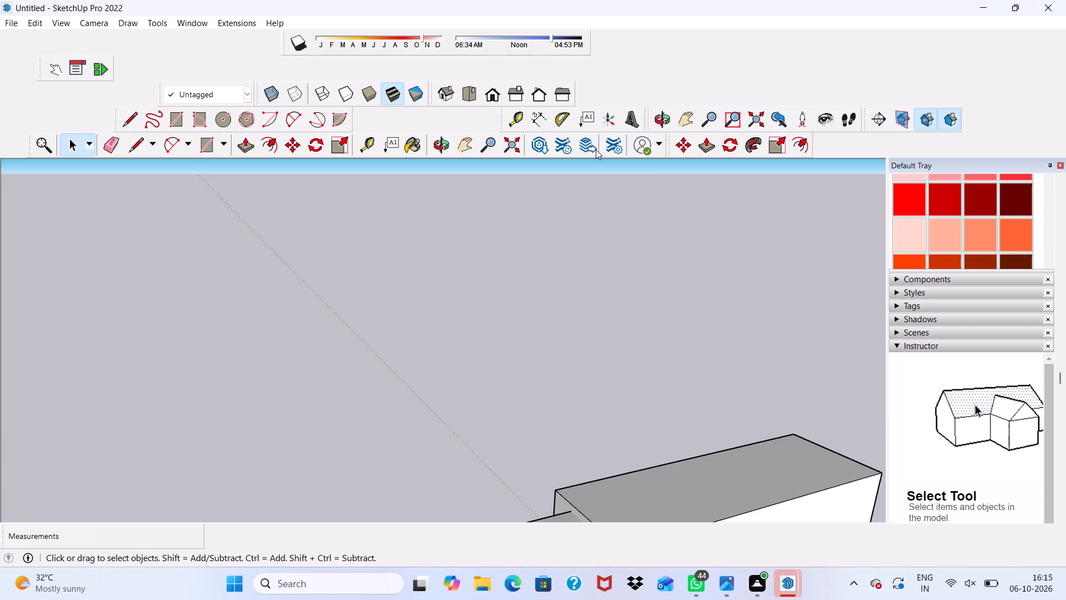
scroll(596, 149, "down", 1)
scroll(397, 416, "up", 2)
scroll(392, 419, "down", 8)
middle_click_drag(402, 270, 481, 271)
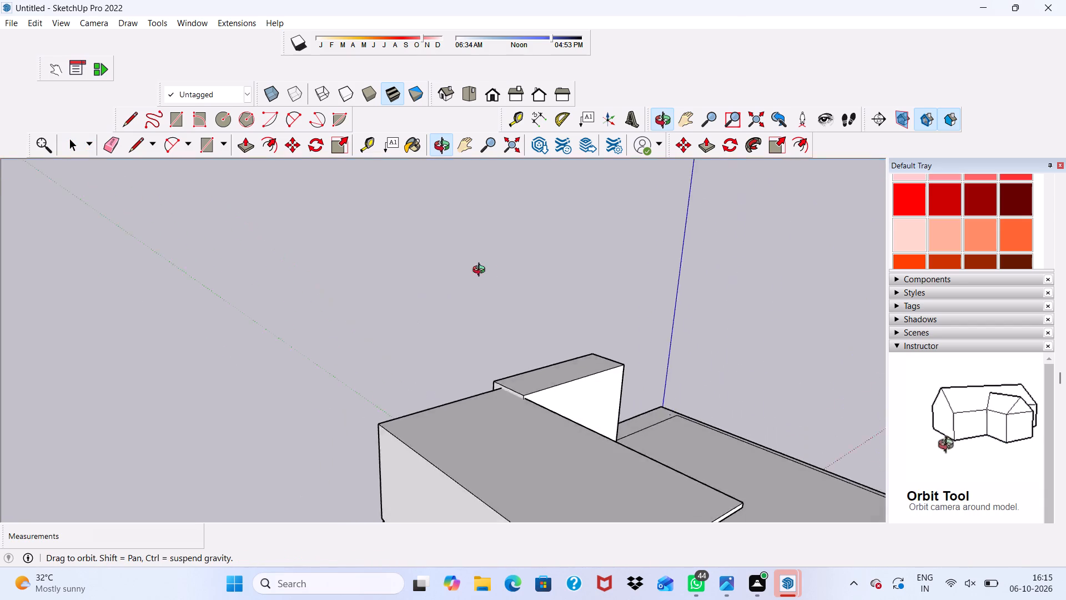
middle_click_drag(481, 271, 720, 261)
middle_click_drag(530, 304, 749, 238)
scroll(609, 360, "up", 2)
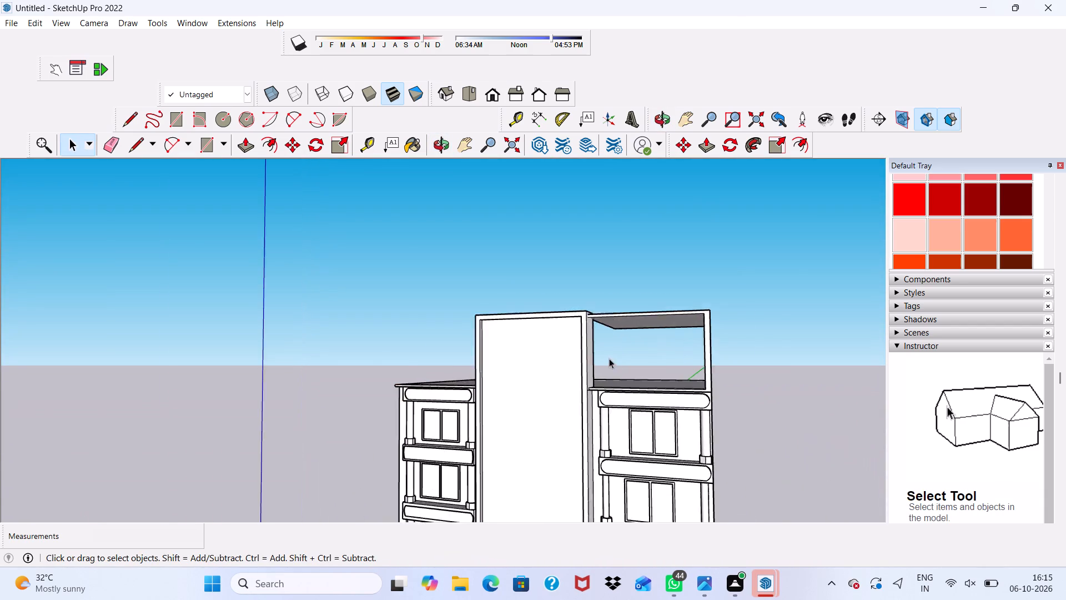
scroll(609, 358, "up", 10)
scroll(562, 253, "down", 1)
scroll(562, 255, "up", 1)
scroll(550, 223, "down", 4)
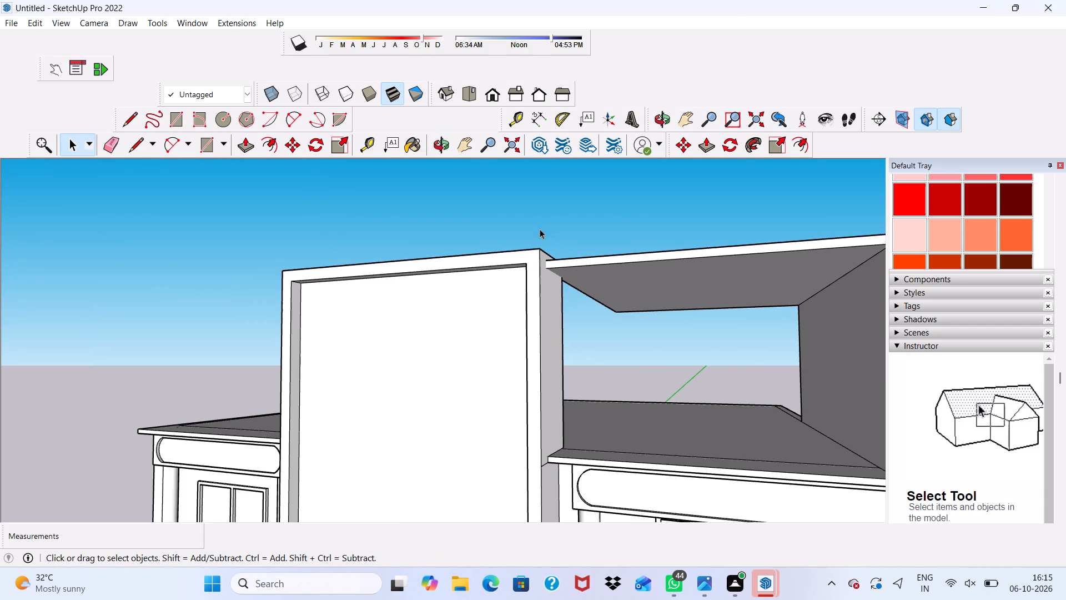
scroll(550, 212, "down", 9)
middle_click_drag(523, 275, 522, 274)
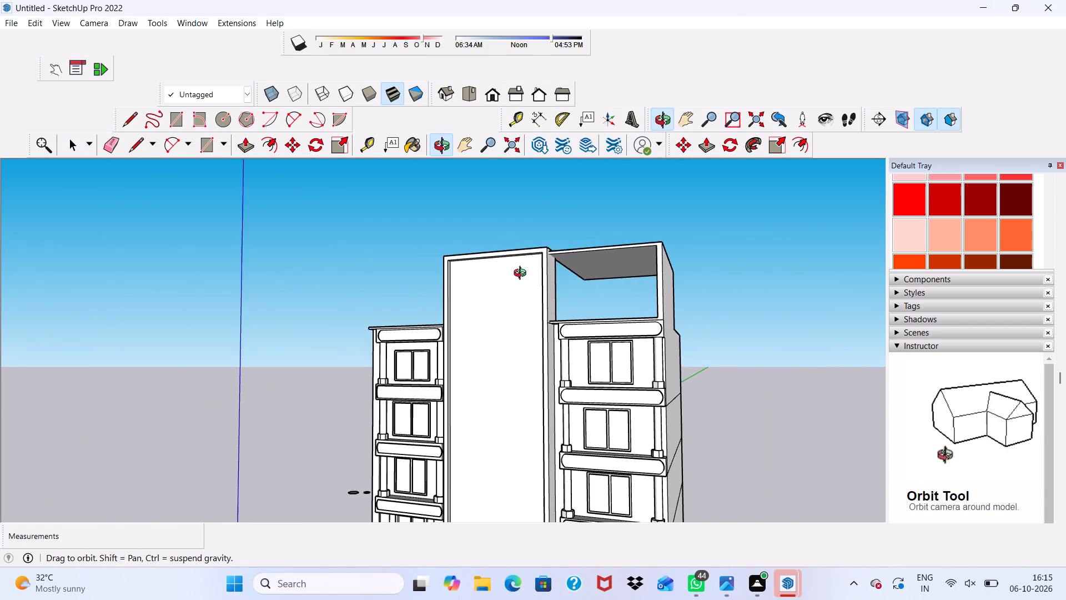
middle_click_drag(522, 274, 622, 257)
scroll(622, 257, "up", 6)
scroll(637, 278, "down", 2)
Push/Pull the back face of the roof frame's post and beam 22' 7 7/16" toward the facade.
middle_click_drag(636, 278, 197, 376)
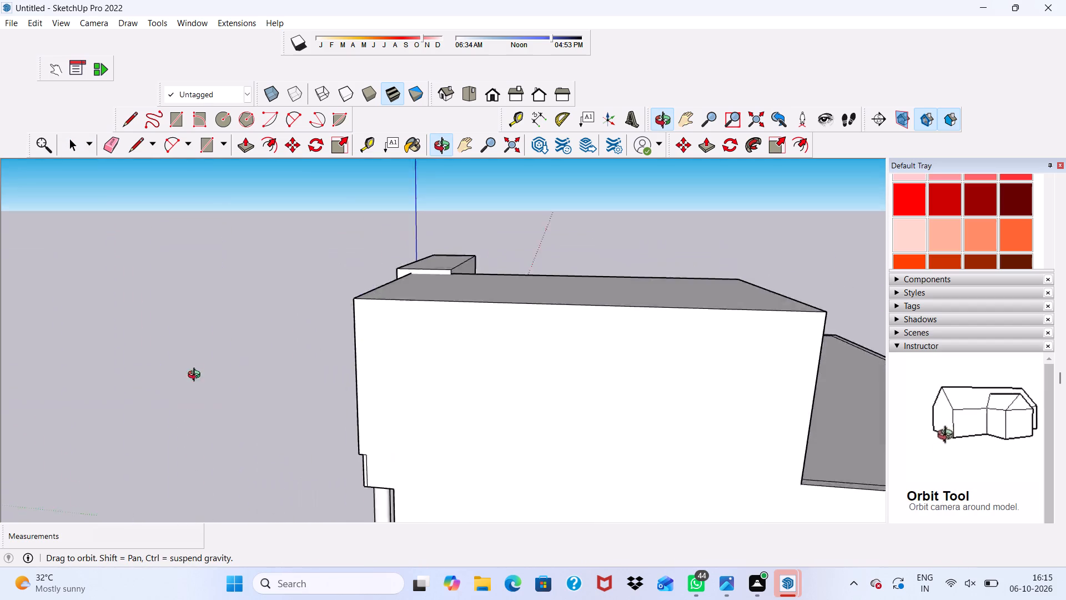
middle_click_drag(197, 376, 0, 331)
scroll(99, 327, "up", 2)
left_click(293, 294)
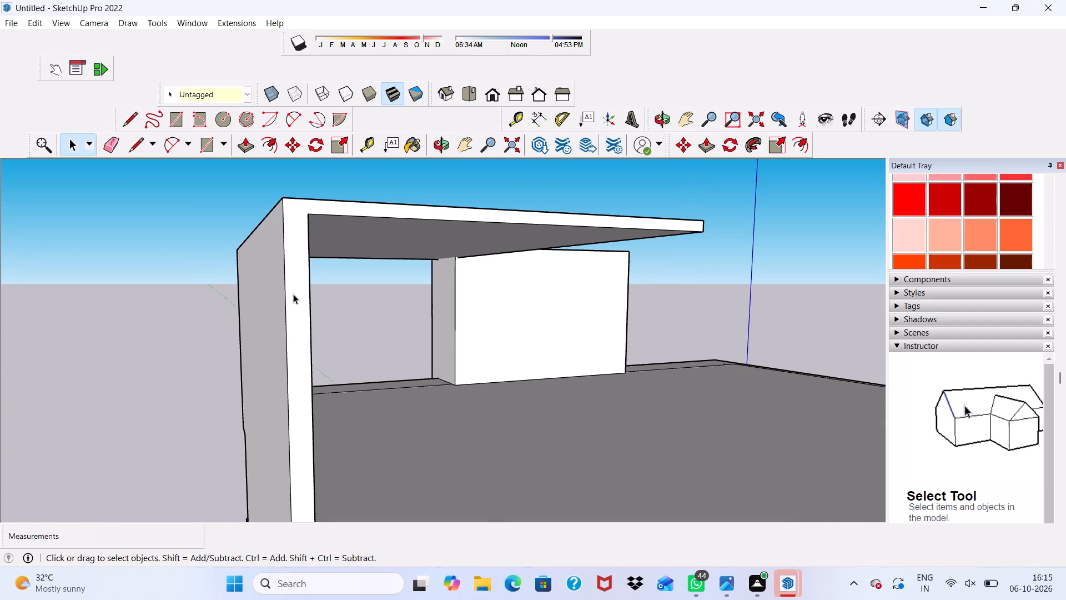
left_click(246, 142)
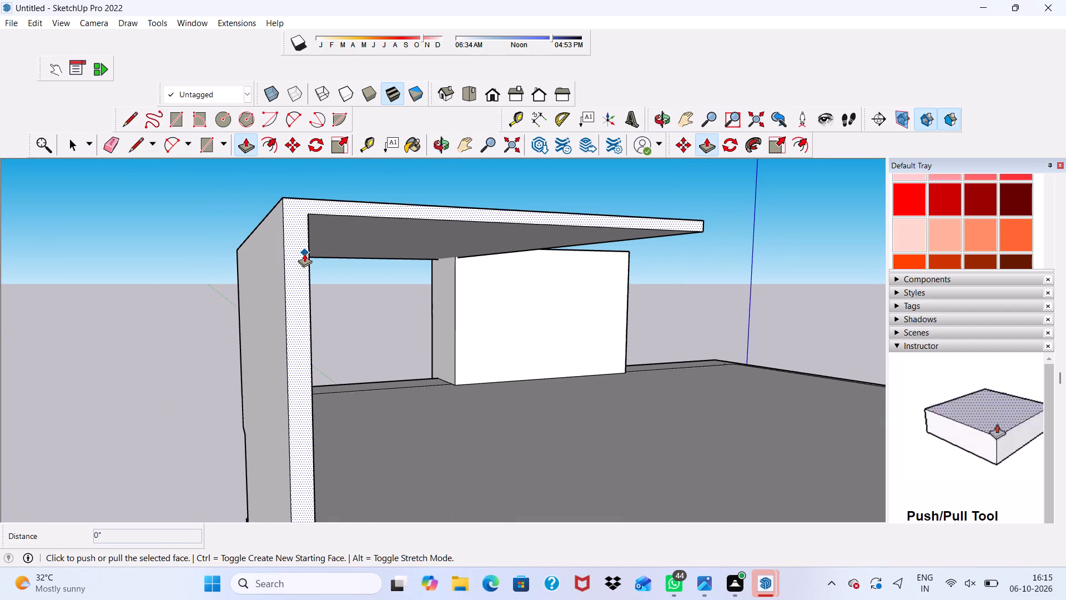
left_click_drag(304, 253, 252, 286)
middle_click_drag(252, 285, 611, 312)
scroll(484, 278, "up", 3)
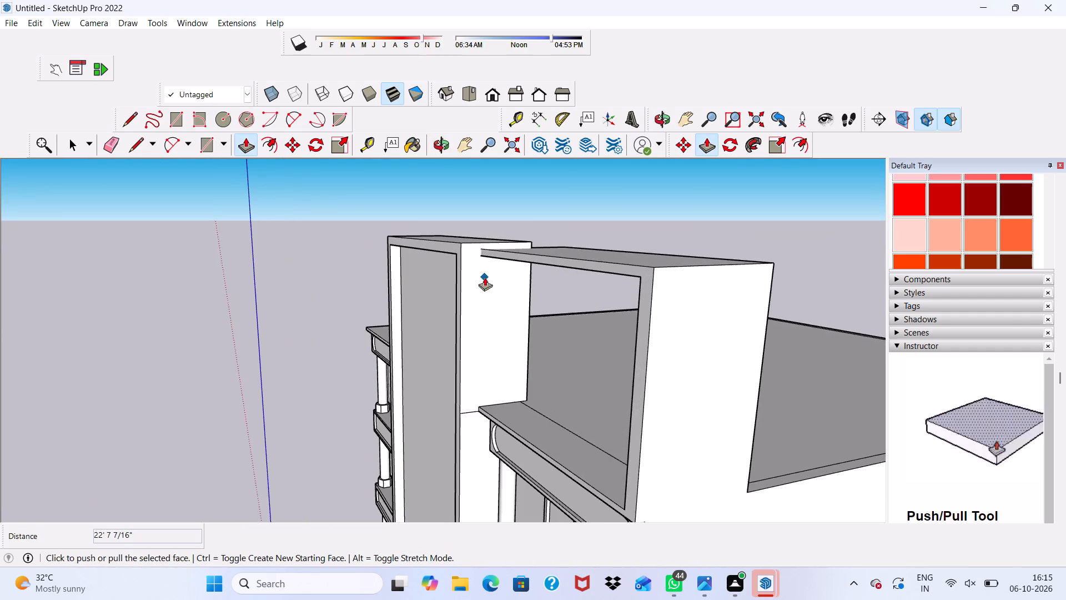
middle_click_drag(485, 277, 656, 217)
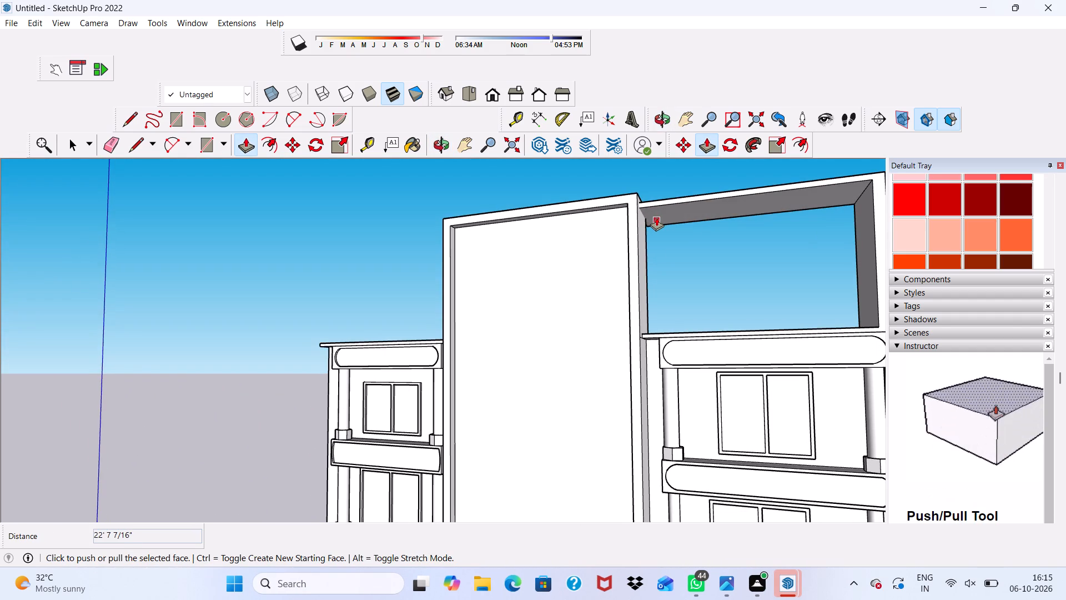
scroll(656, 217, "down", 1)
key("space")
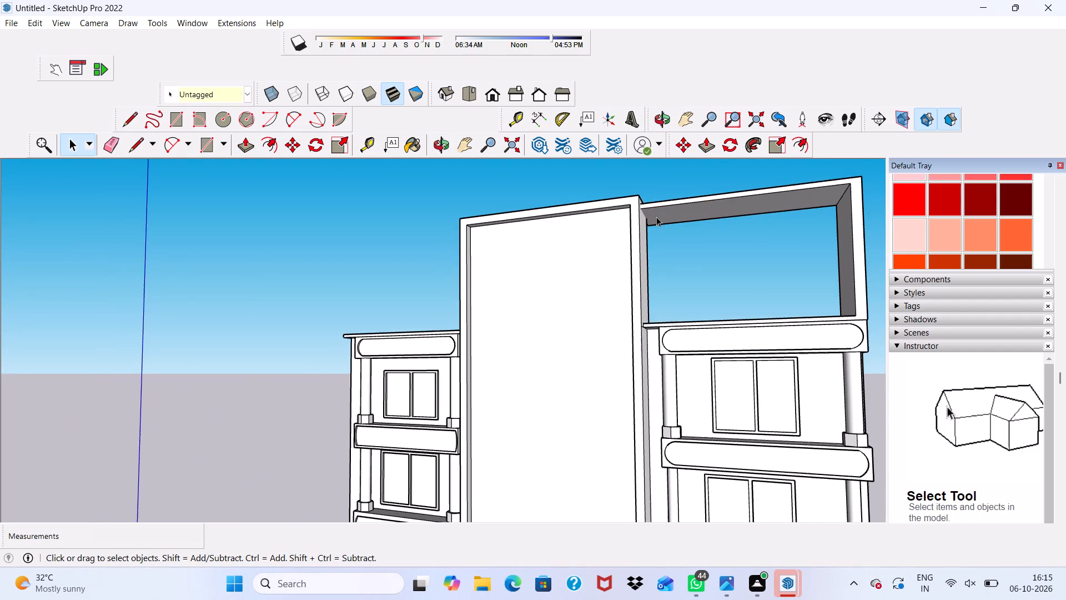
Draw a rectangle about 4' 9" by 11" across the top of the roof beam, close to the central slab.
scroll(656, 217, "down", 6)
middle_click_drag(656, 205, 698, 364)
scroll(628, 196, "up", 2)
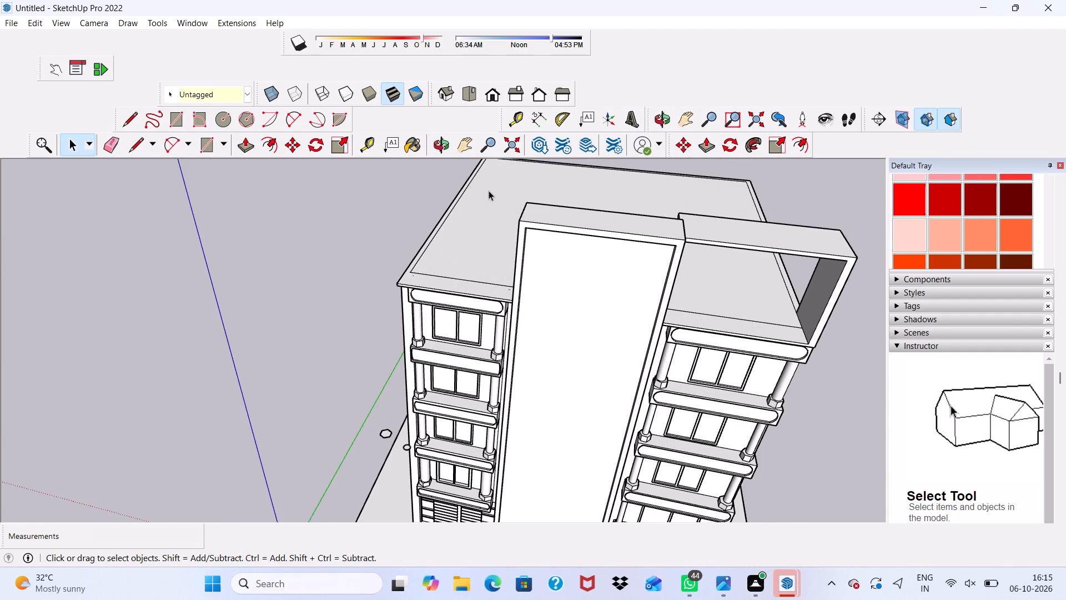
left_click(181, 122)
scroll(750, 206, "up", 2)
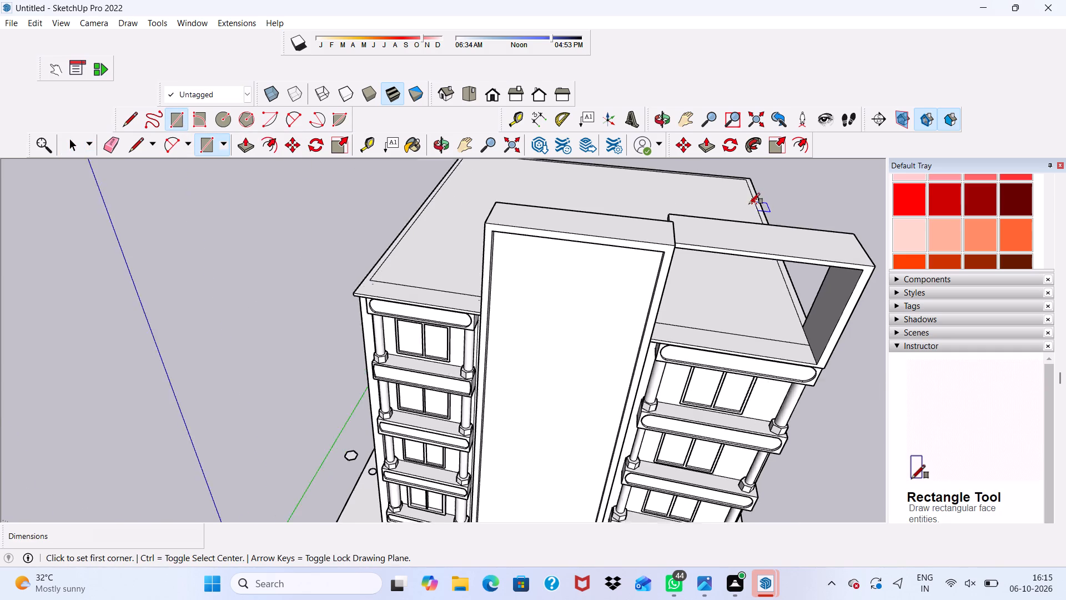
scroll(749, 204, "up", 2)
scroll(715, 233, "up", 3)
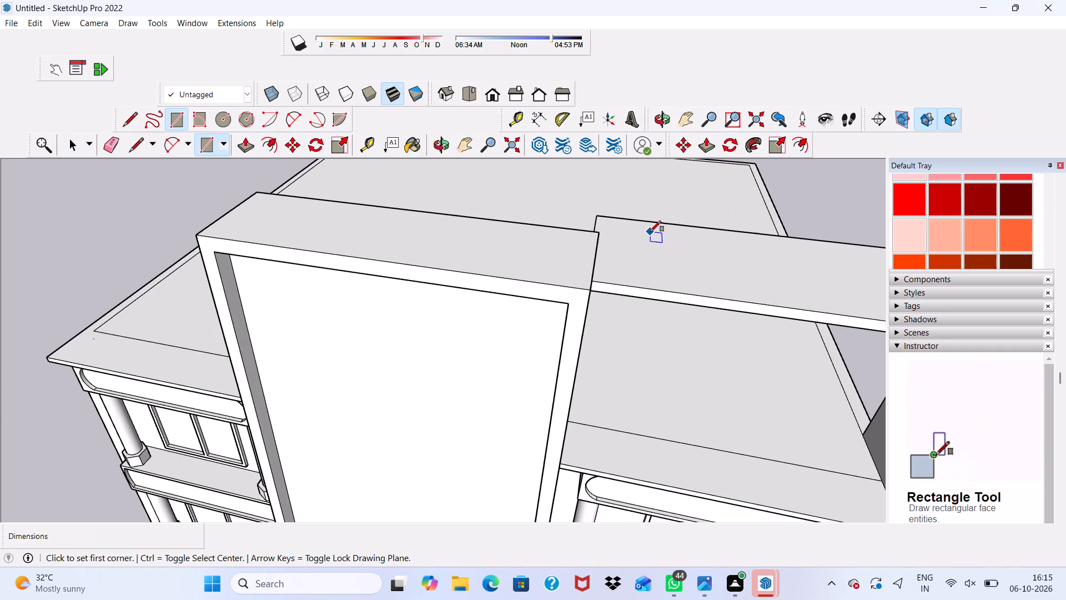
left_click(650, 232)
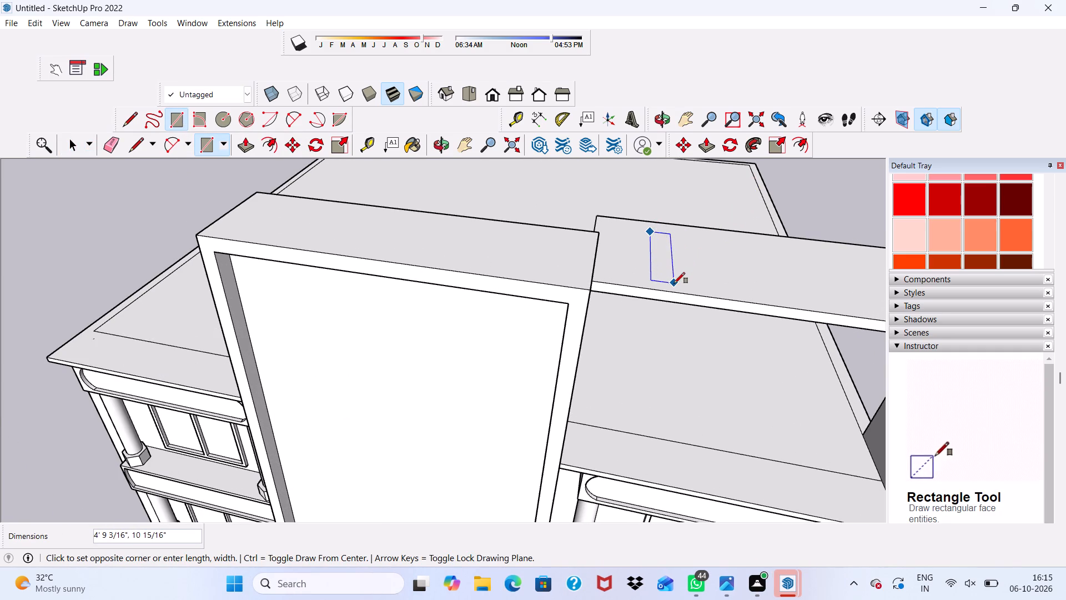
left_click(675, 284)
scroll(691, 226, "down", 1)
scroll(691, 226, "up", 2)
scroll(691, 226, "down", 7)
key("space")
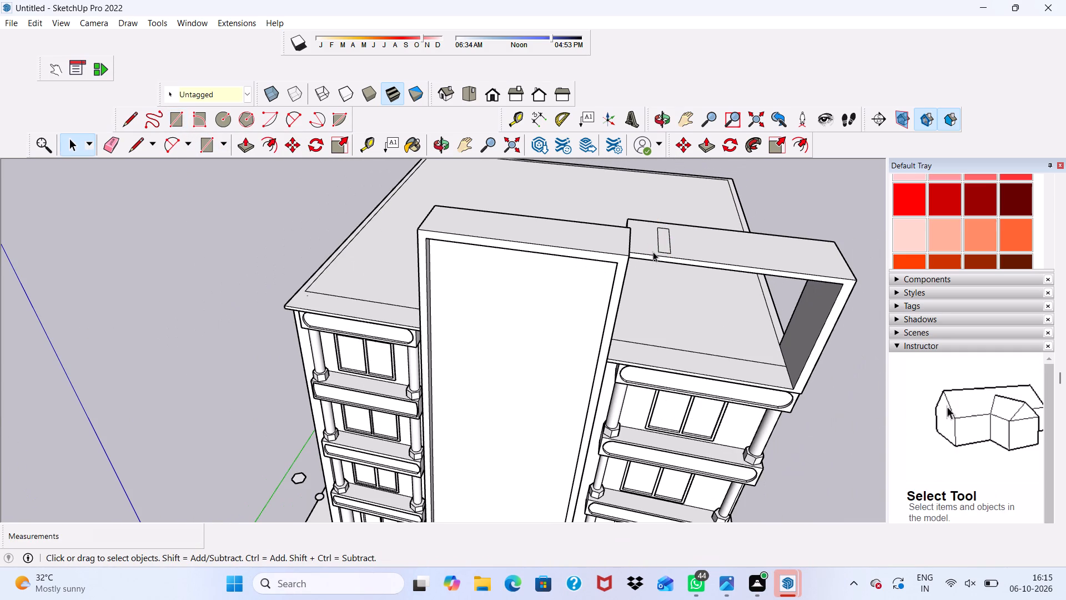
Copy the slot rectangle about 1' 7 1/16" along the beam away from the slab and array it with *9.
scroll(677, 241, "up", 5)
scroll(678, 241, "down", 1)
scroll(678, 241, "up", 3)
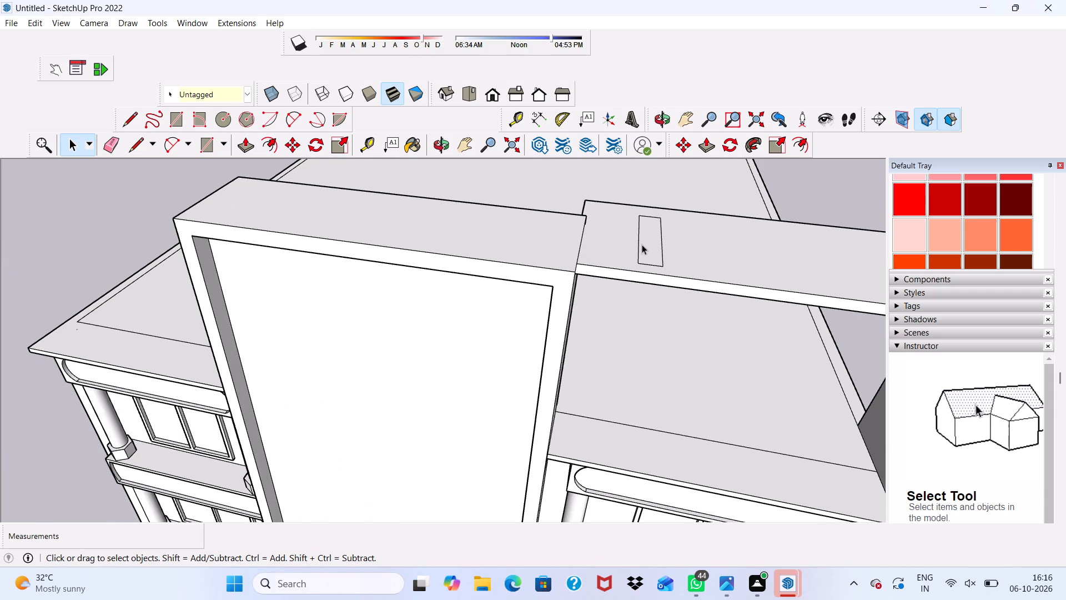
double_click(643, 244)
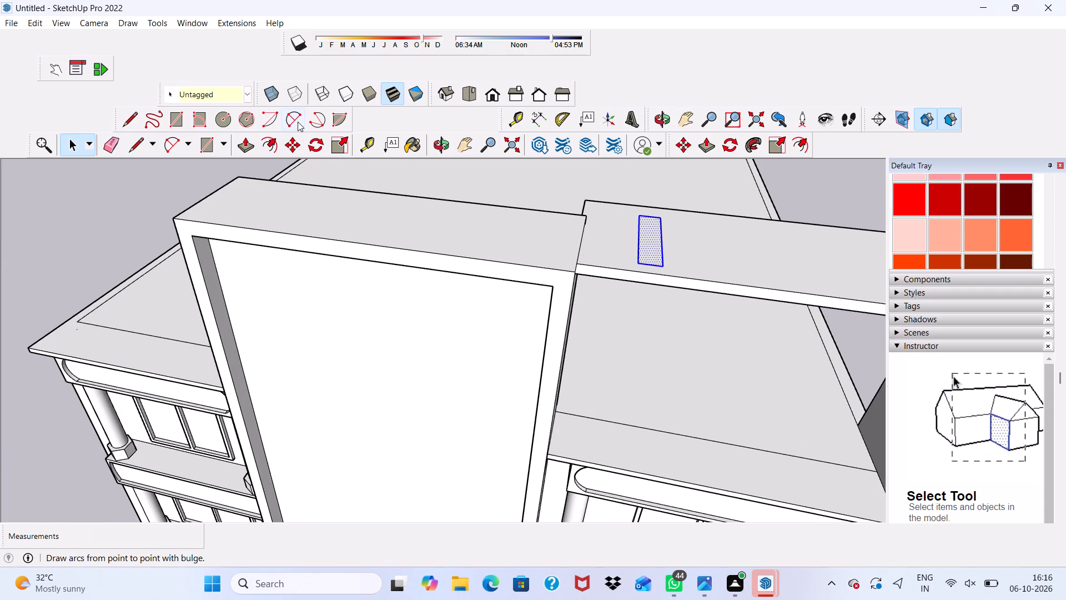
left_click(295, 143)
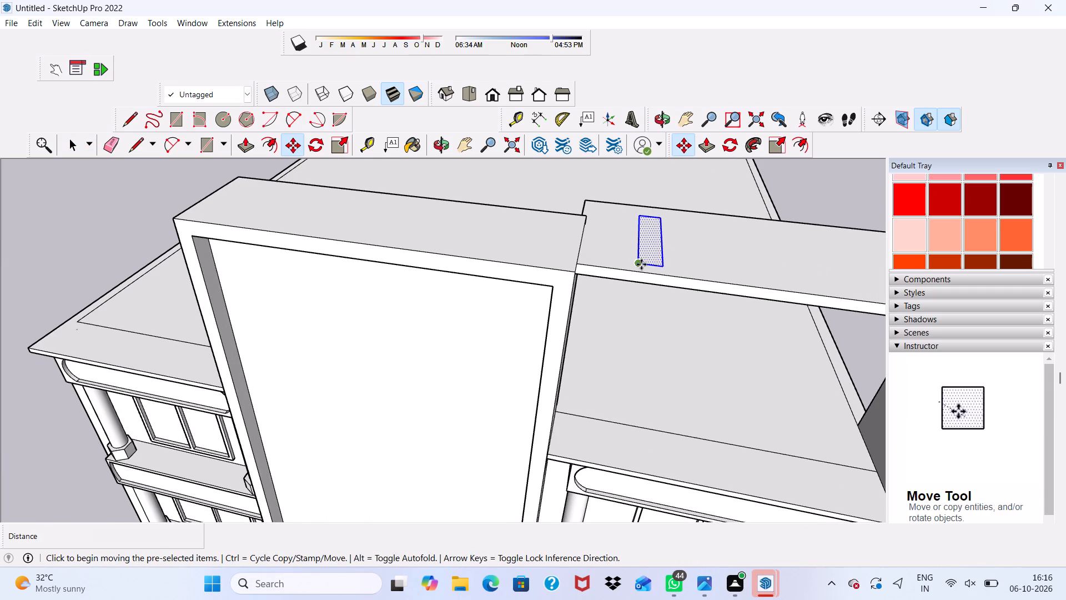
left_click(655, 252)
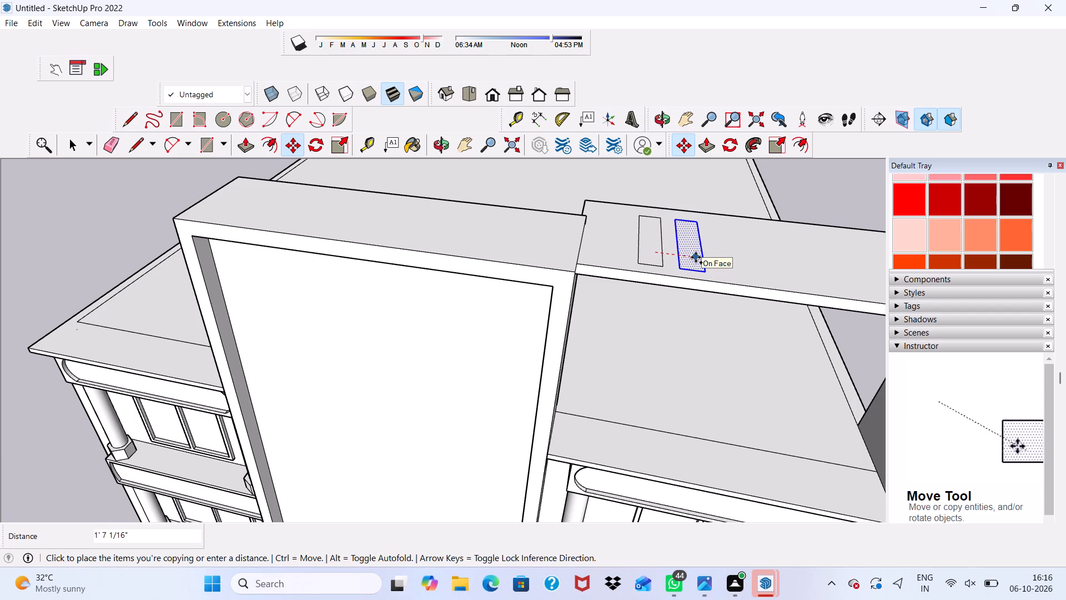
left_click(696, 257)
scroll(696, 257, "down", 4)
middle_click_drag(696, 257, 655, 239)
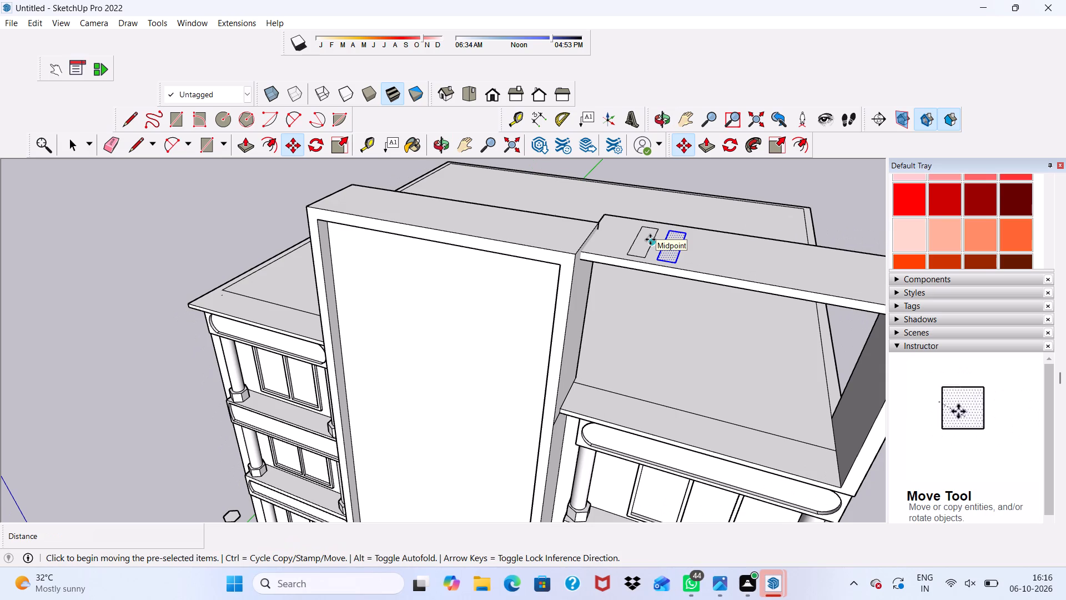
key("shift+asterisk")
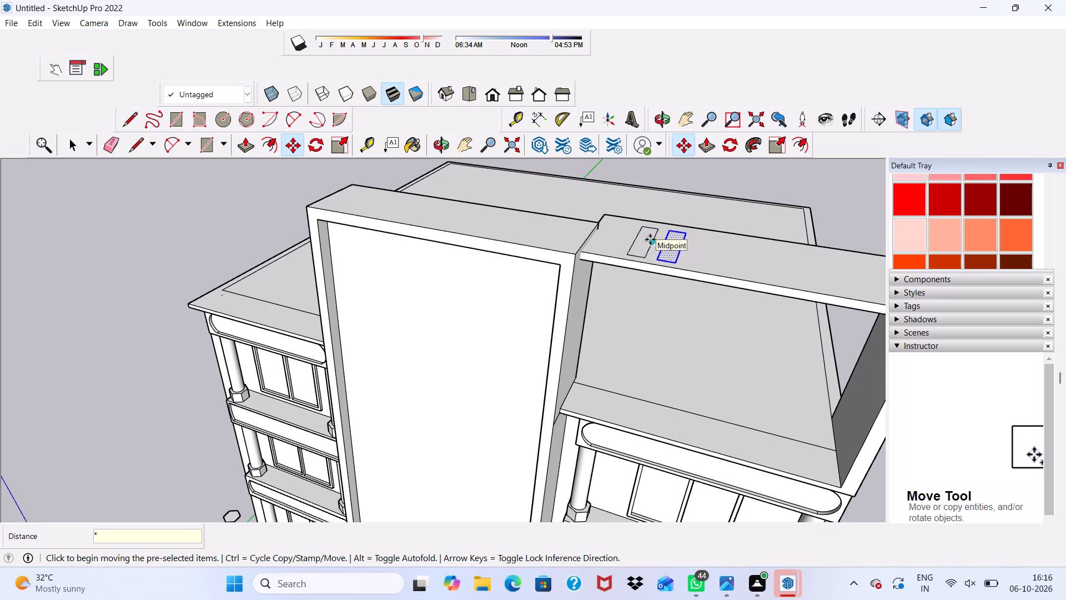
key("9")
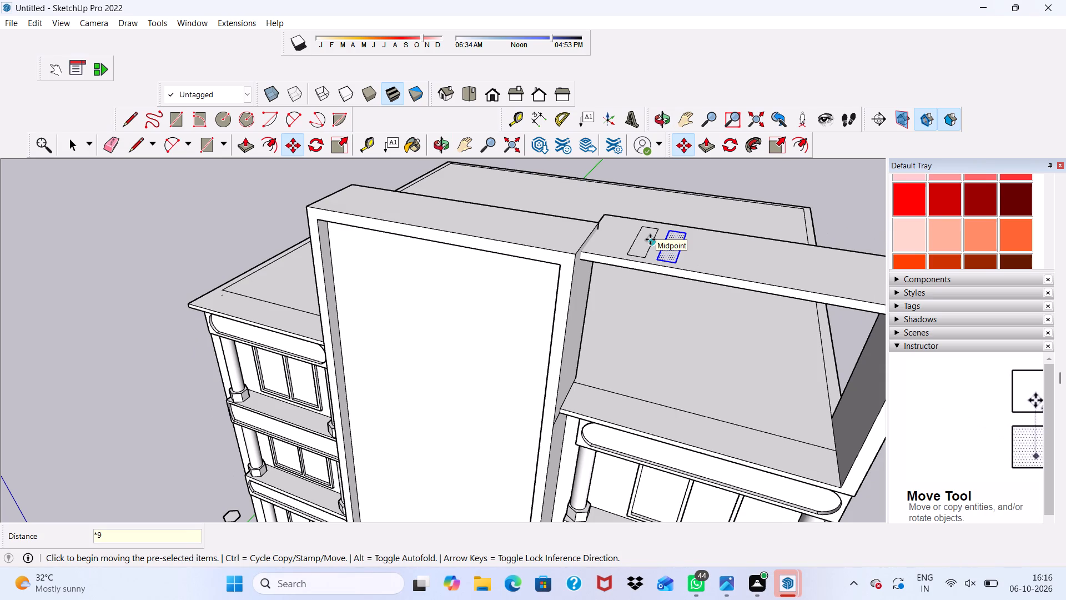
key("Return")
scroll(622, 197, "down", 6)
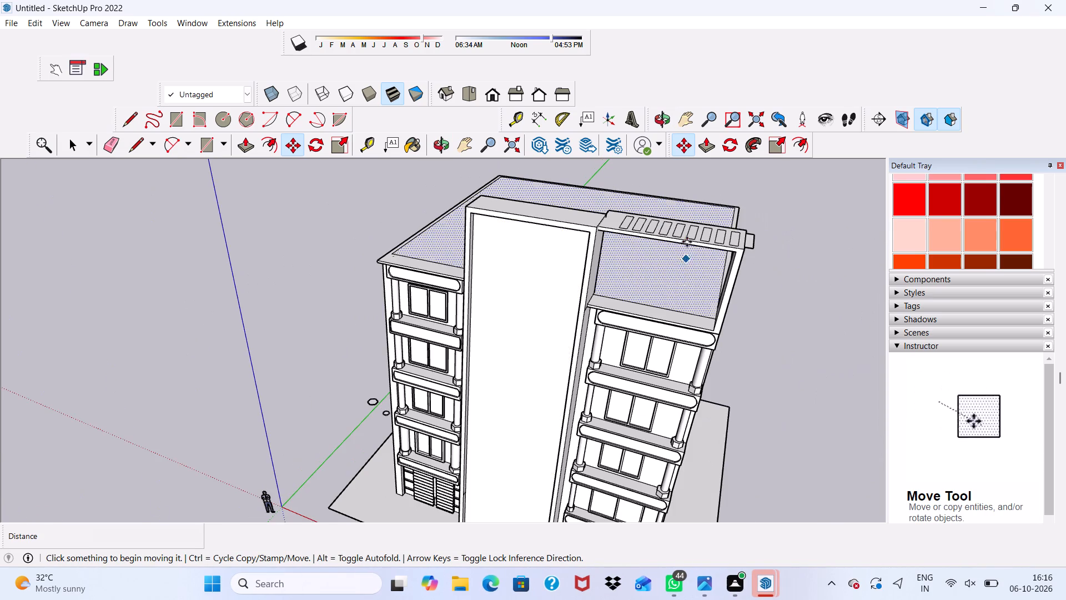
scroll(692, 234, "up", 3)
key("space")
scroll(566, 224, "up", 1)
scroll(681, 192, "up", 3)
scroll(681, 192, "down", 2)
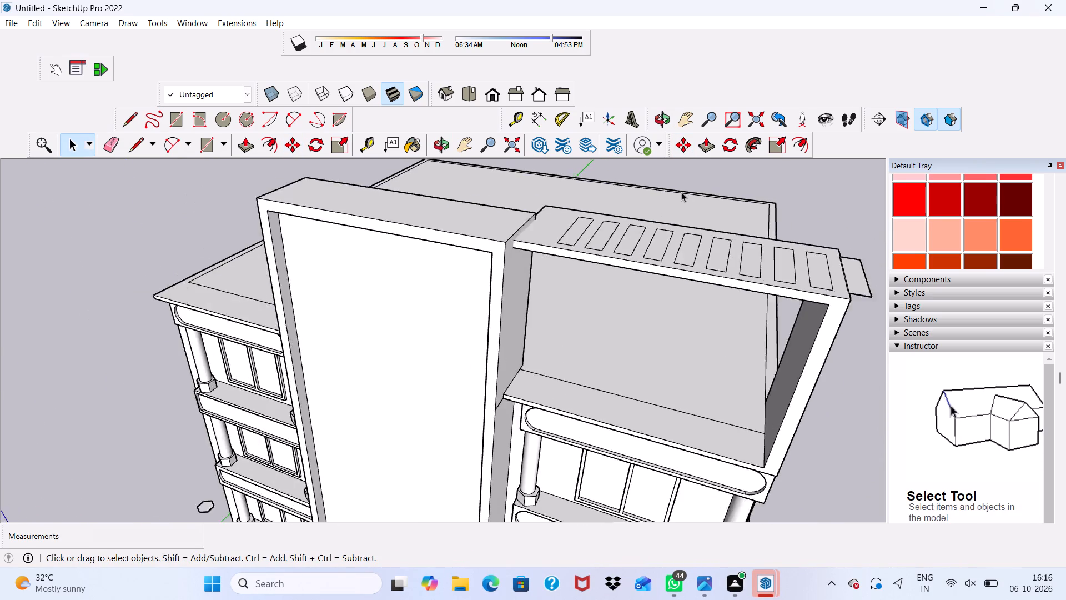
Erase the edges of the last slot rectangle that overhang the outer end of the roof beam.
middle_click_drag(635, 227, 495, 261)
scroll(570, 212, "down", 1)
scroll(675, 457, "up", 1)
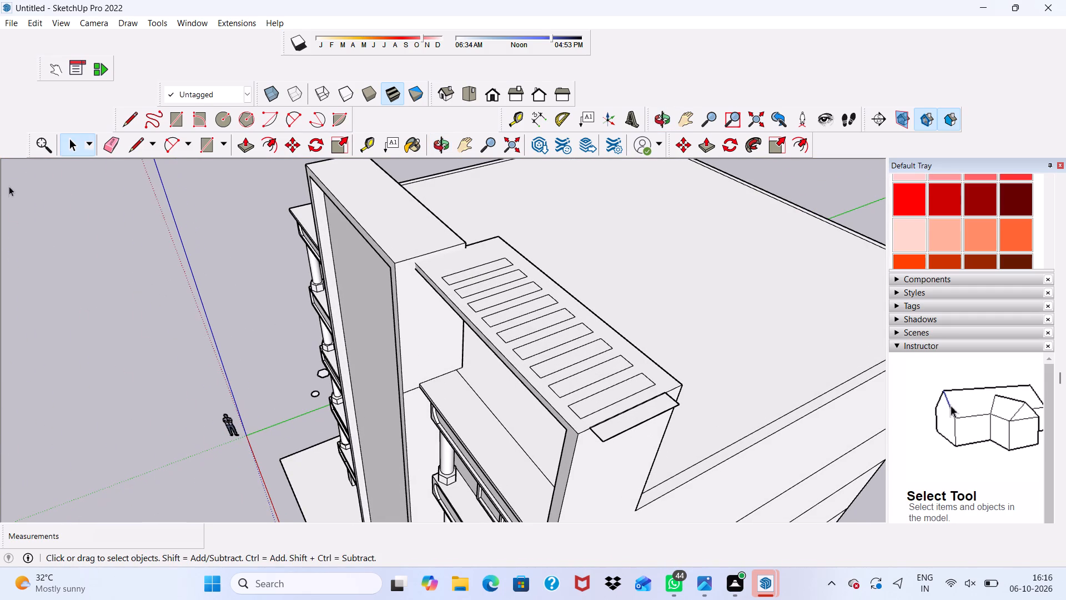
left_click(111, 146)
scroll(164, 232, "down", 2)
scroll(196, 261, "up", 1)
scroll(227, 278, "down", 2)
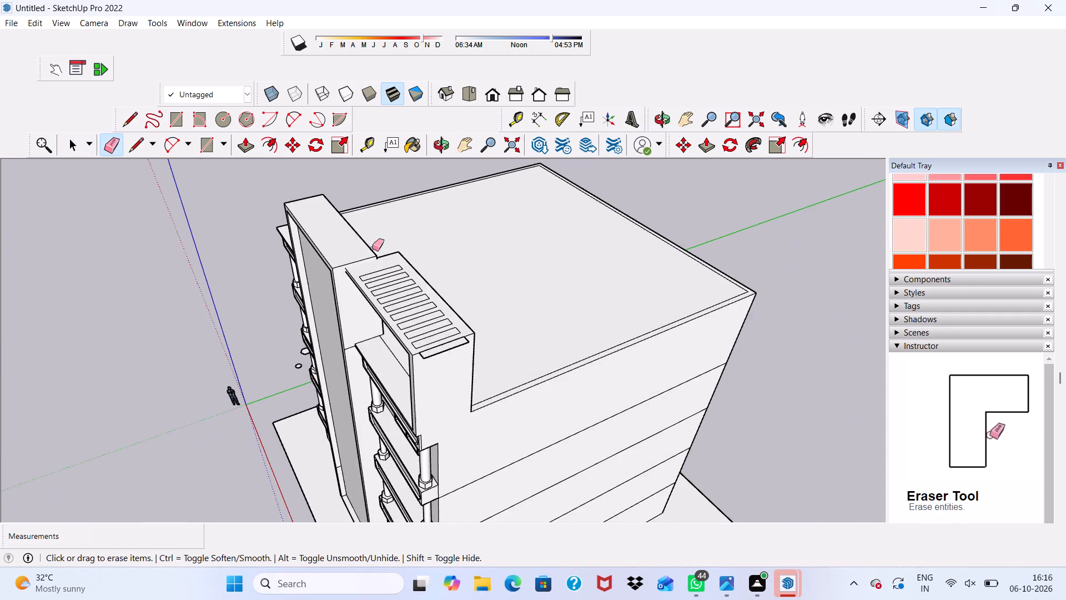
scroll(372, 248, "down", 5)
middle_click_drag(400, 411, 462, 300)
scroll(475, 291, "up", 7)
scroll(425, 214, "down", 2)
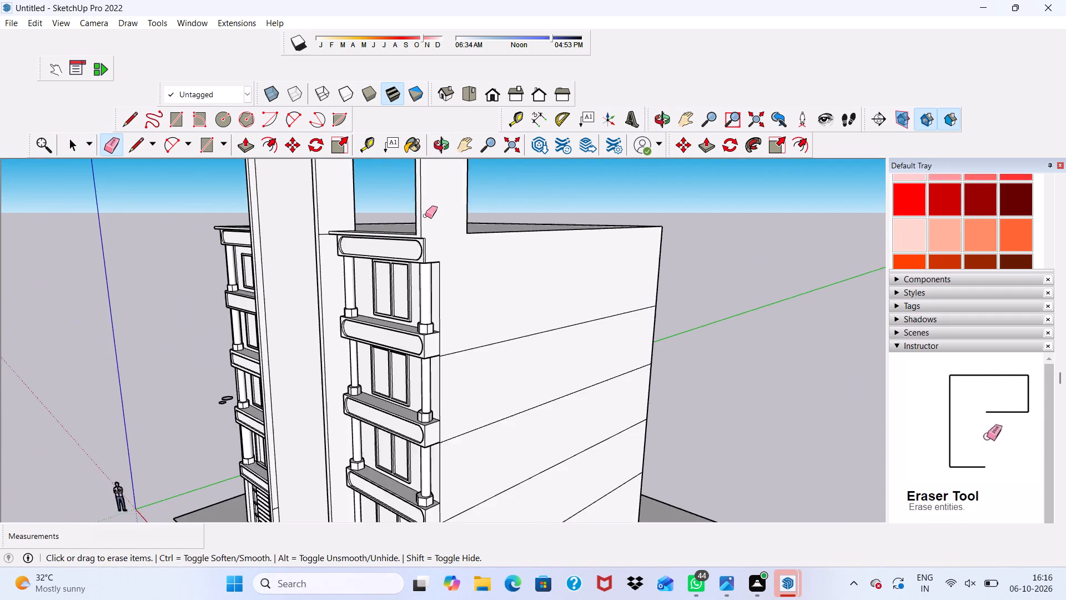
middle_click_drag(425, 216, 469, 339)
scroll(486, 324, "up", 7)
left_click_drag(489, 288, 491, 294)
scroll(491, 294, "up", 3)
left_click(465, 291)
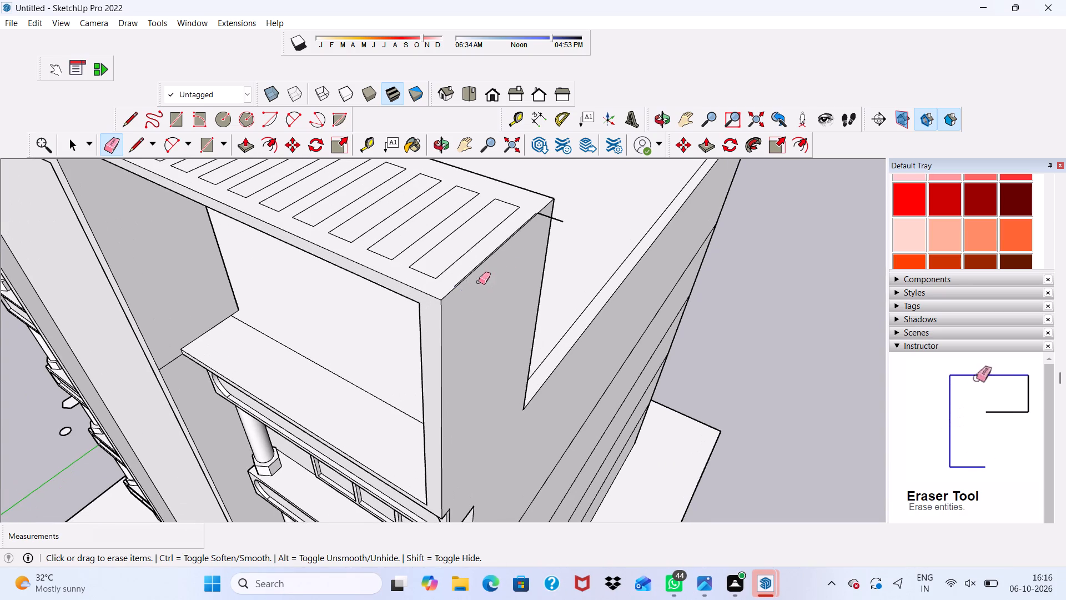
scroll(532, 227, "up", 3)
left_click_drag(562, 212, 560, 226)
scroll(411, 260, "up", 6)
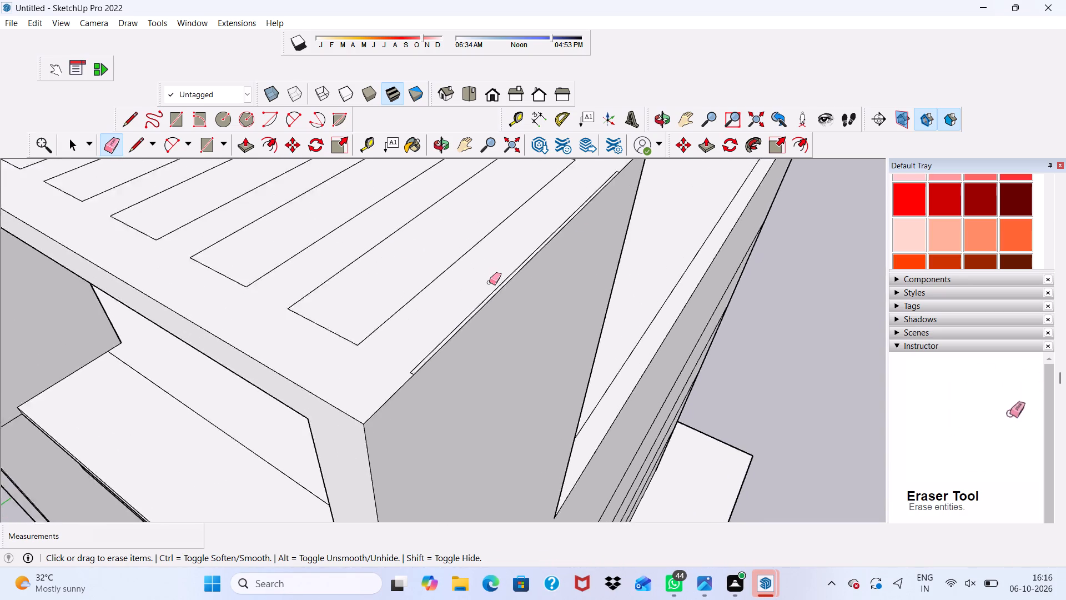
Erase the remaining edges of that surplus rectangle on the beam's top, keeping the beam's own end edge.
scroll(489, 282, "up", 5)
left_click(497, 300)
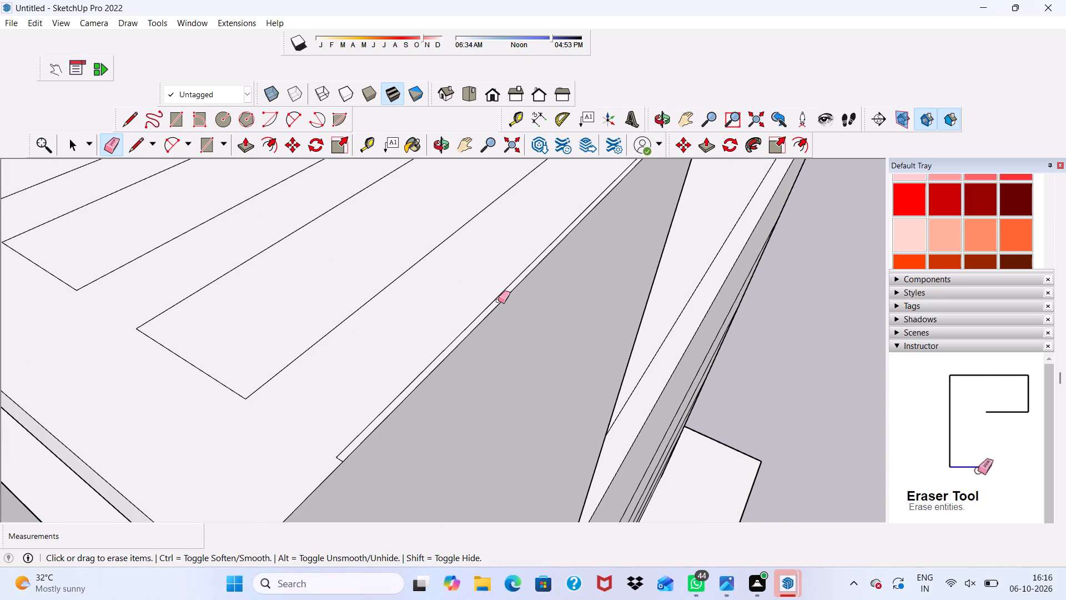
left_click_drag(496, 293, 500, 300)
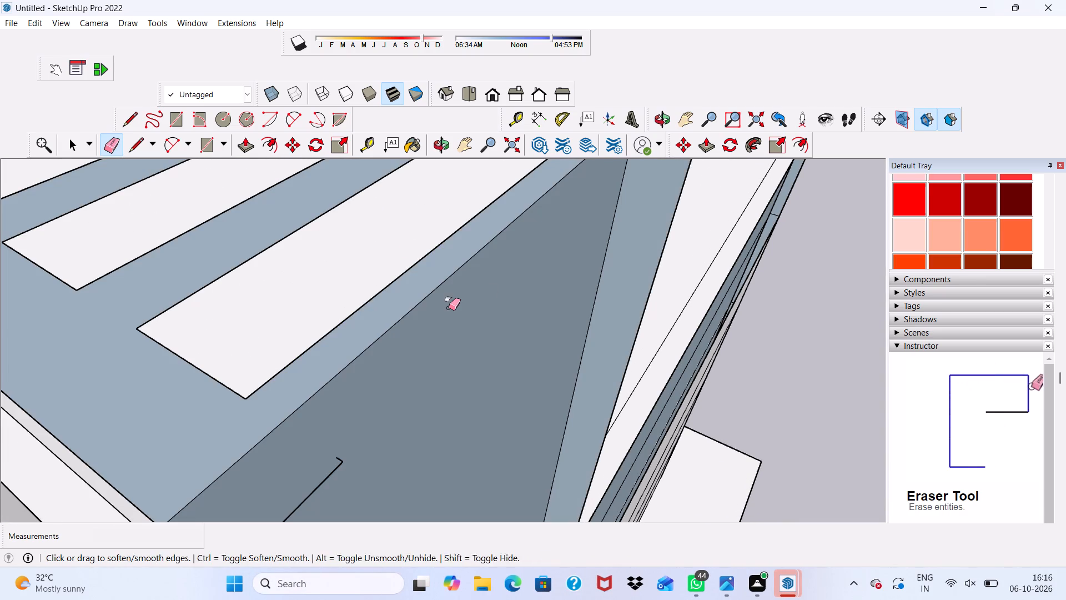
key("ctrl+z")
scroll(449, 308, "up", 6, "ctrl")
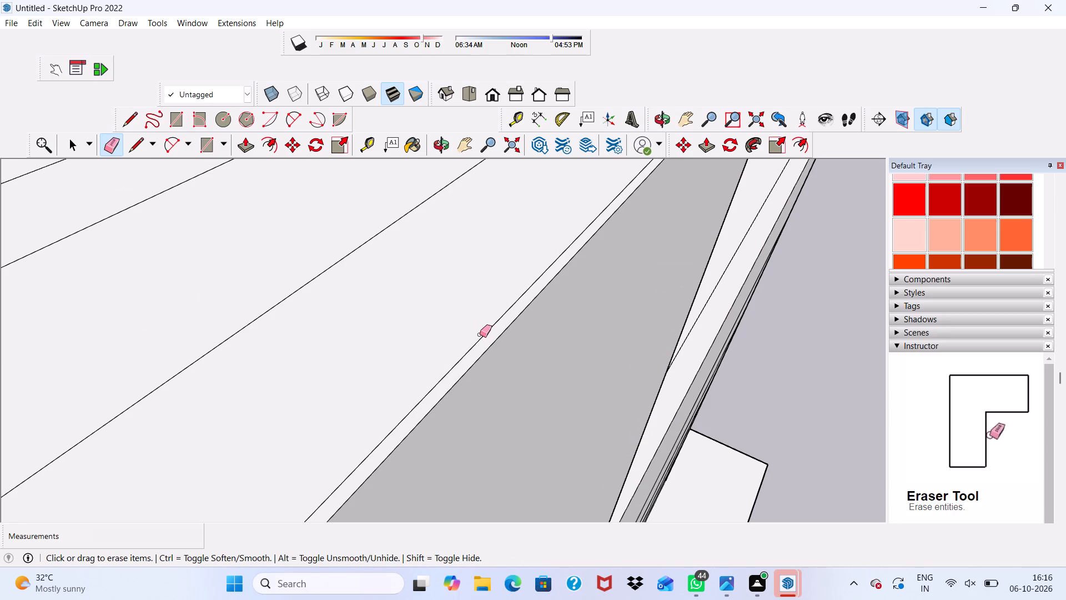
left_click(479, 337)
scroll(452, 288, "down", 5)
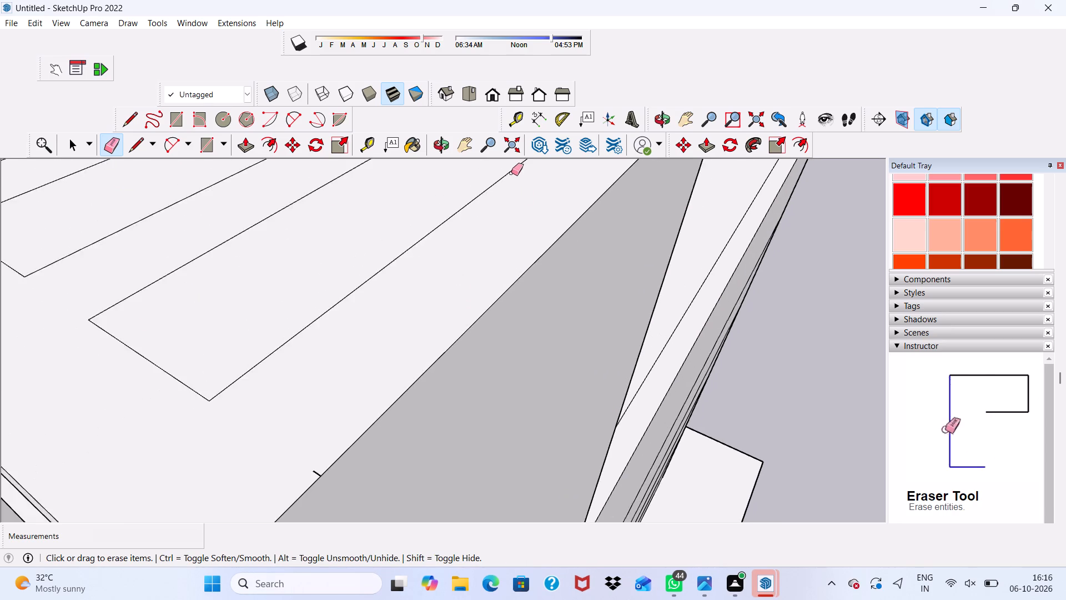
scroll(511, 173, "up", 1)
scroll(514, 187, "down", 3)
scroll(276, 525, "up", 15)
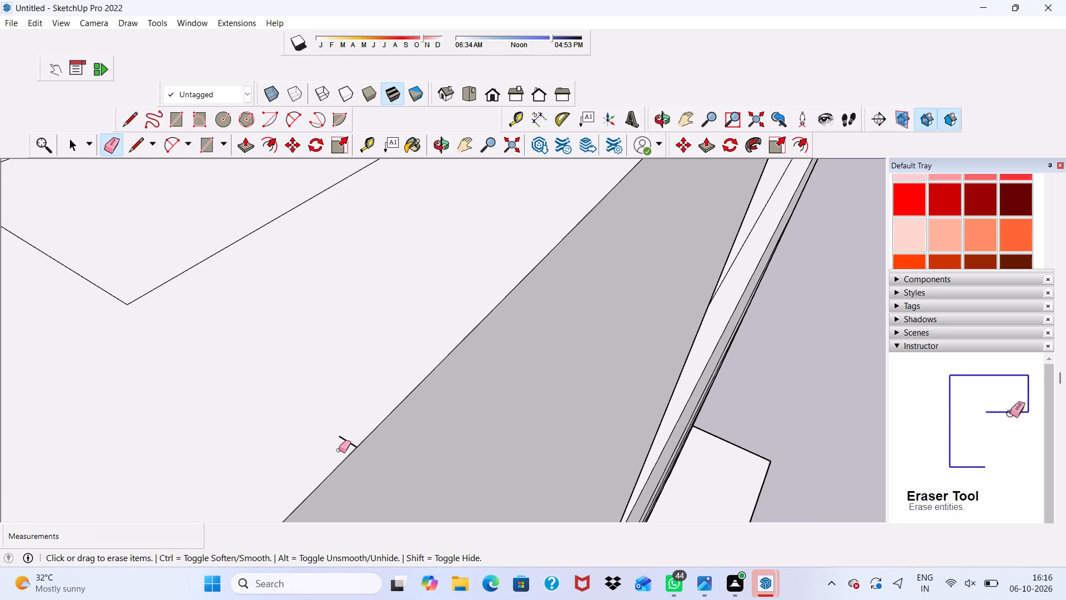
left_click_drag(340, 447, 351, 428)
scroll(351, 428, "down", 18)
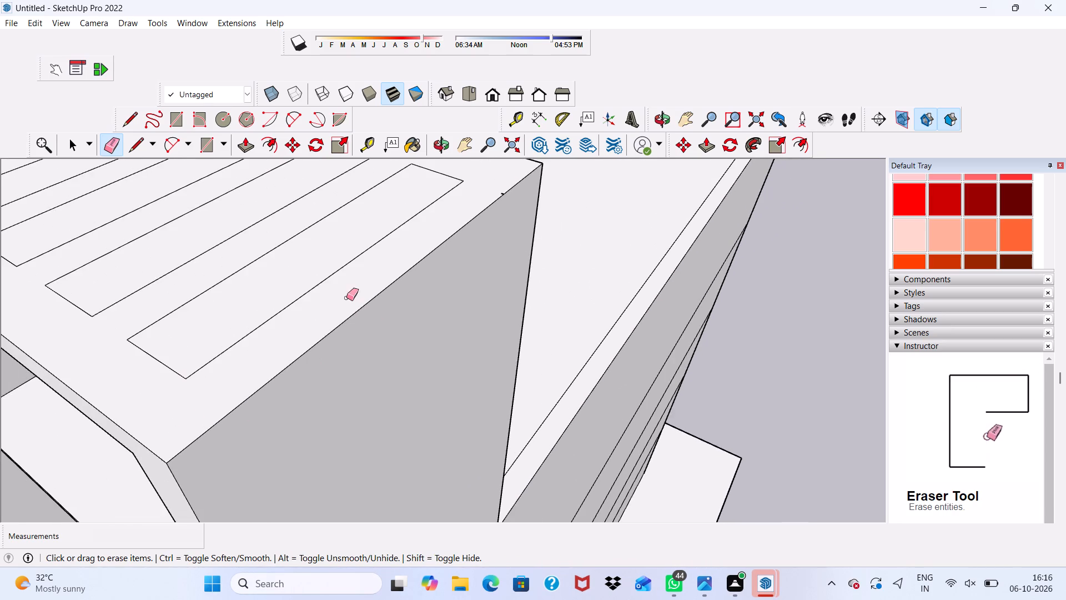
scroll(508, 190, "up", 13)
left_click_drag(484, 204, 487, 192)
scroll(487, 192, "down", 4)
key("space")
Push/Pull the slot nearest the central slab about 5 7/16" down through the roof beam's full thickness.
scroll(490, 251, "down", 6)
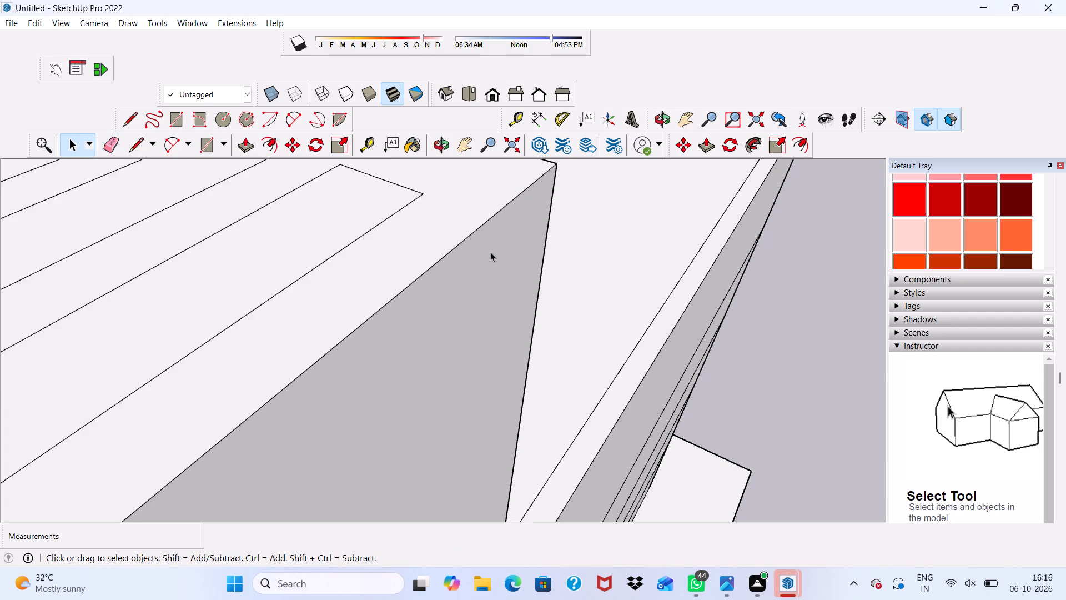
scroll(490, 252, "down", 13)
middle_click_drag(531, 316, 657, 361)
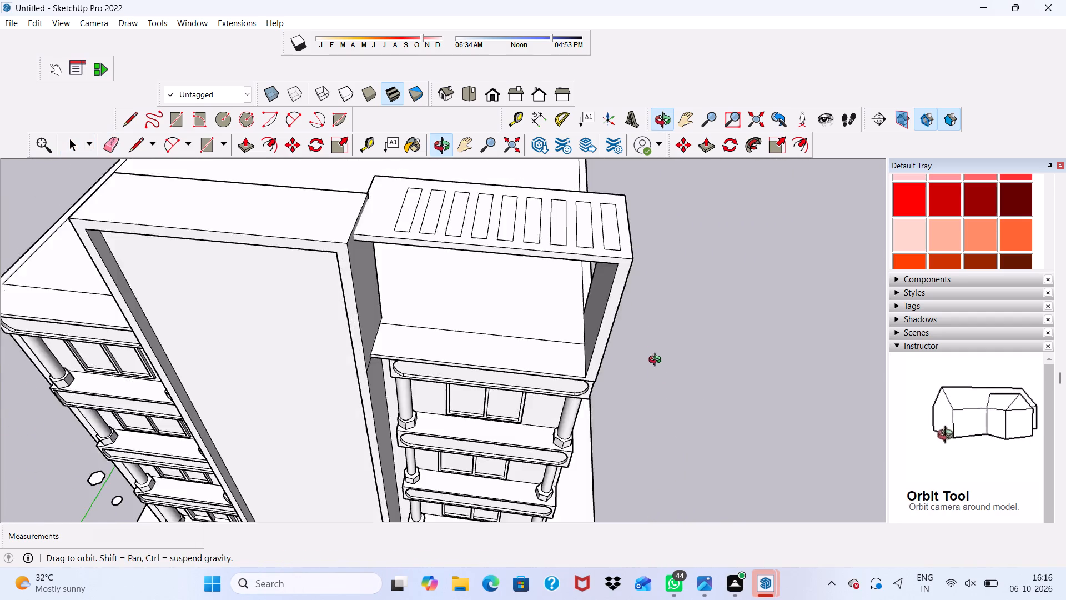
middle_click_drag(657, 361, 662, 377)
scroll(358, 264, "up", 7)
left_click(459, 268)
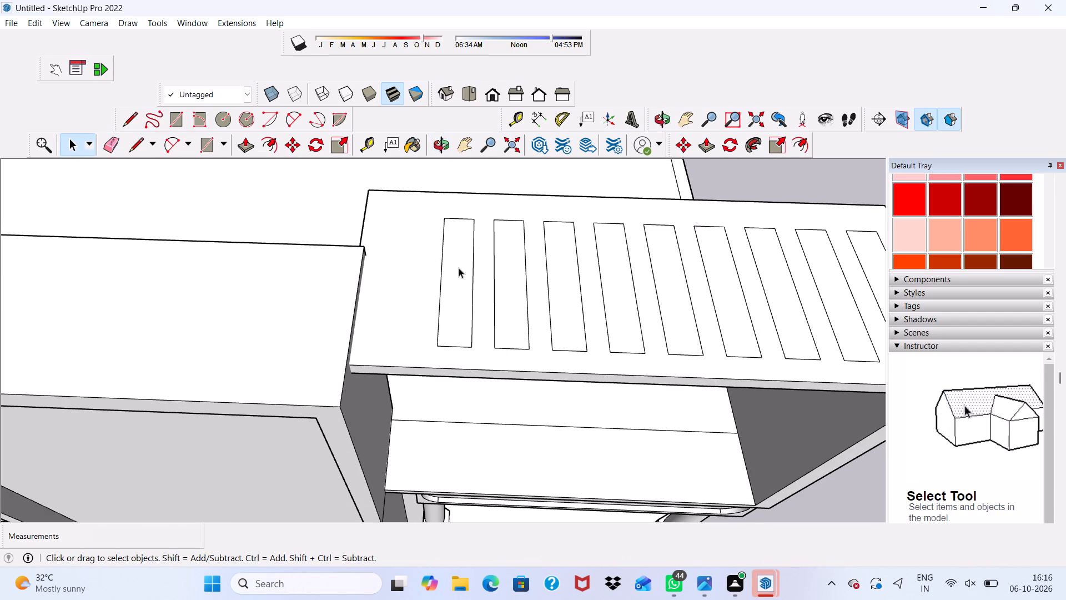
left_click(246, 139)
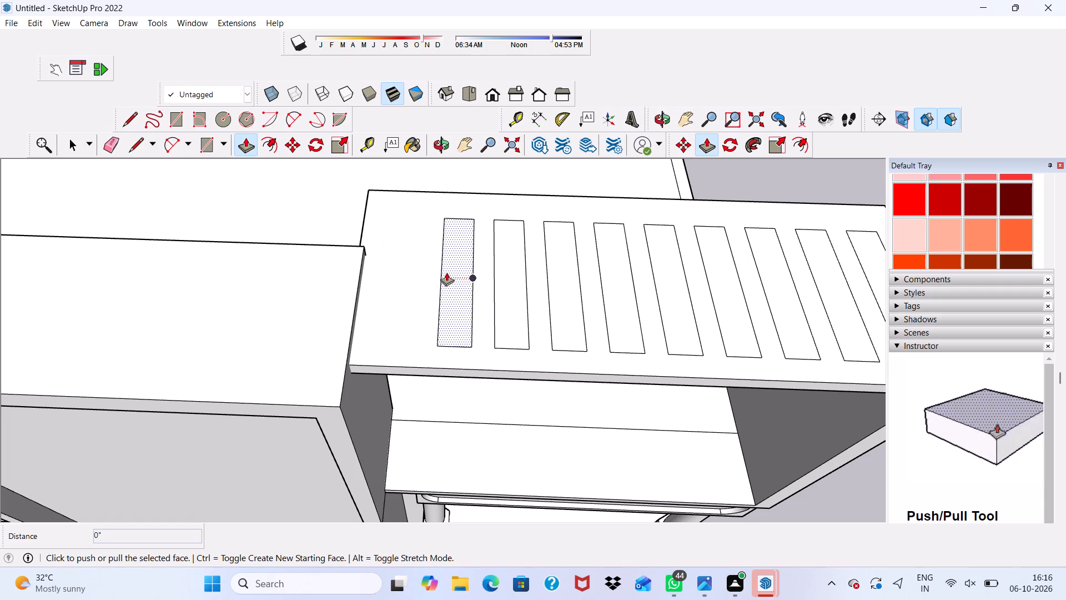
left_click(450, 272)
middle_click_drag(456, 376, 472, 264)
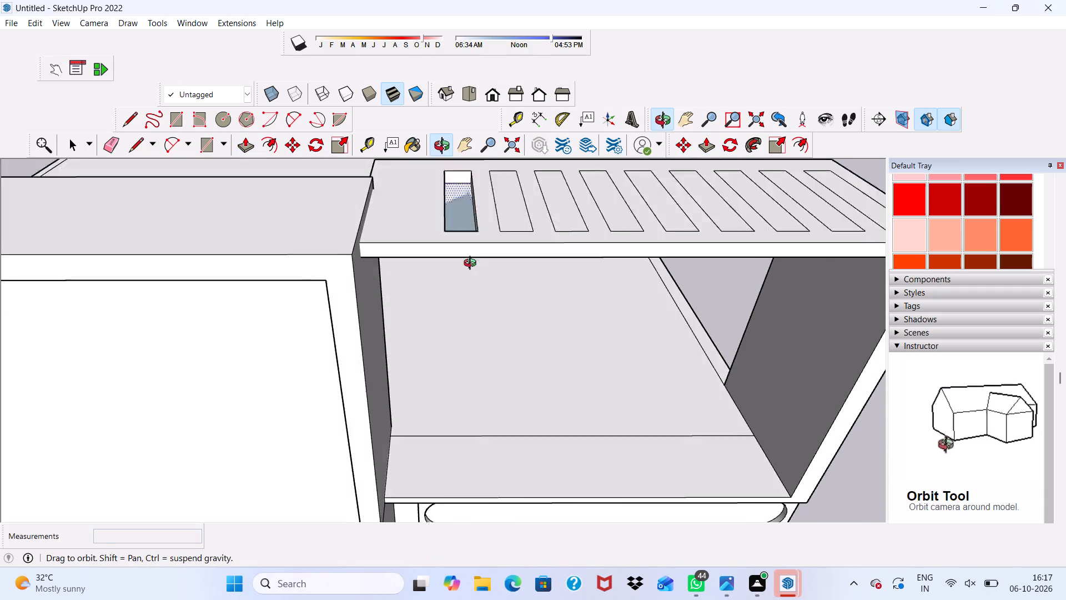
middle_click_drag(472, 264, 472, 261)
left_click(463, 215)
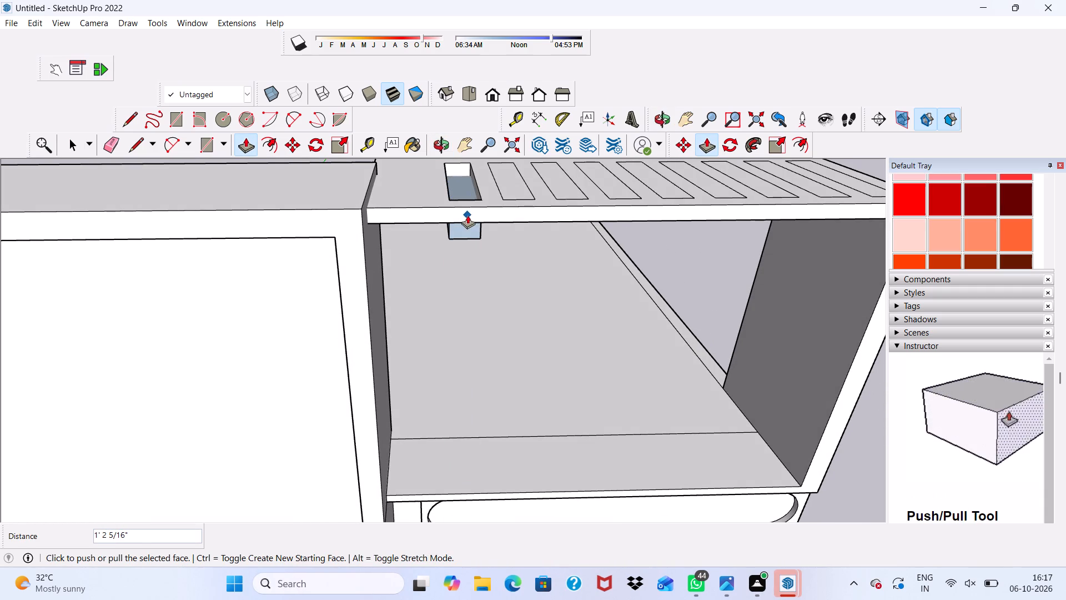
key("ctrl+z")
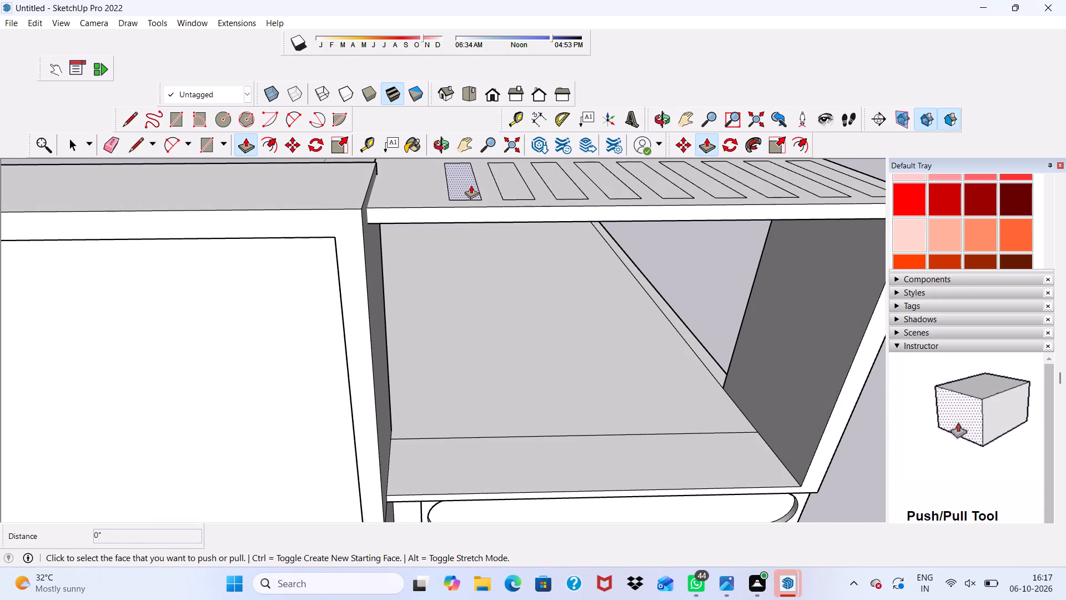
left_click(462, 186)
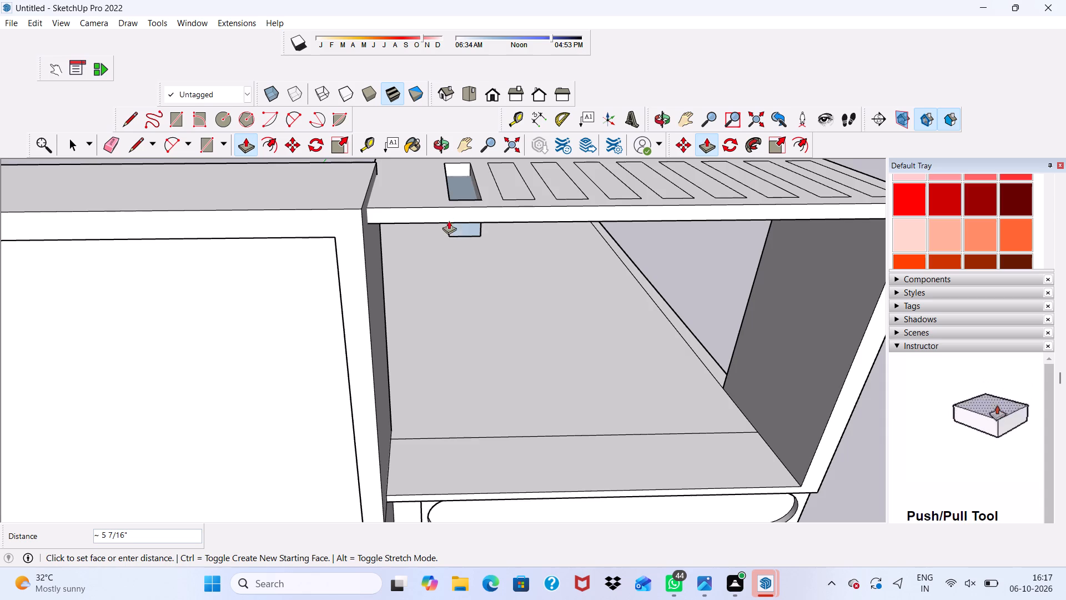
scroll(443, 222, "up", 1)
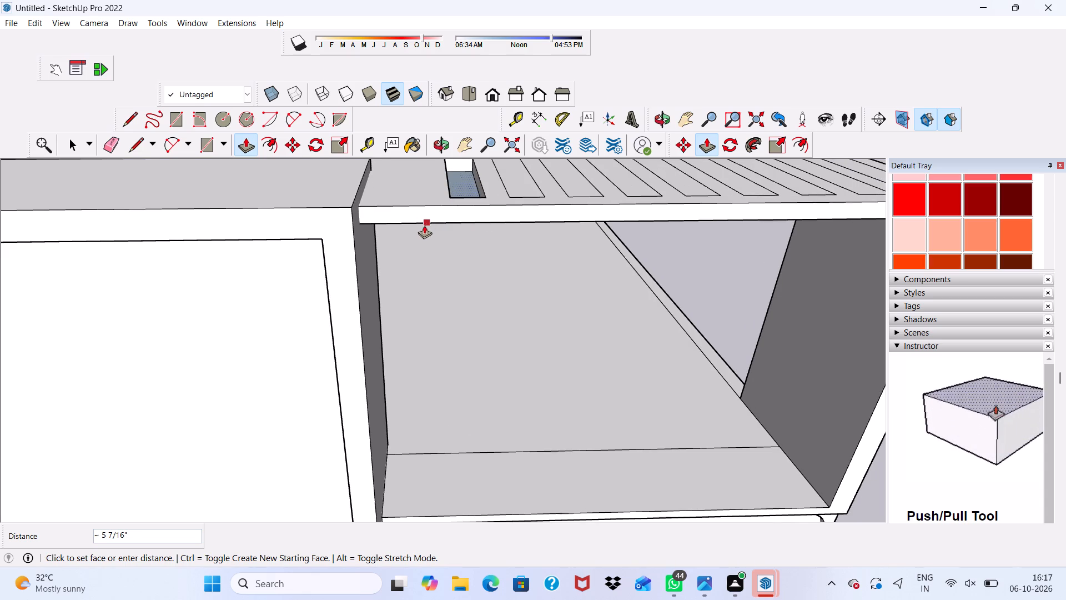
left_click(423, 224)
Push/Pull the second and third slots from the central slab about 5 7/16" down through the roof beam.
scroll(423, 224, "down", 5)
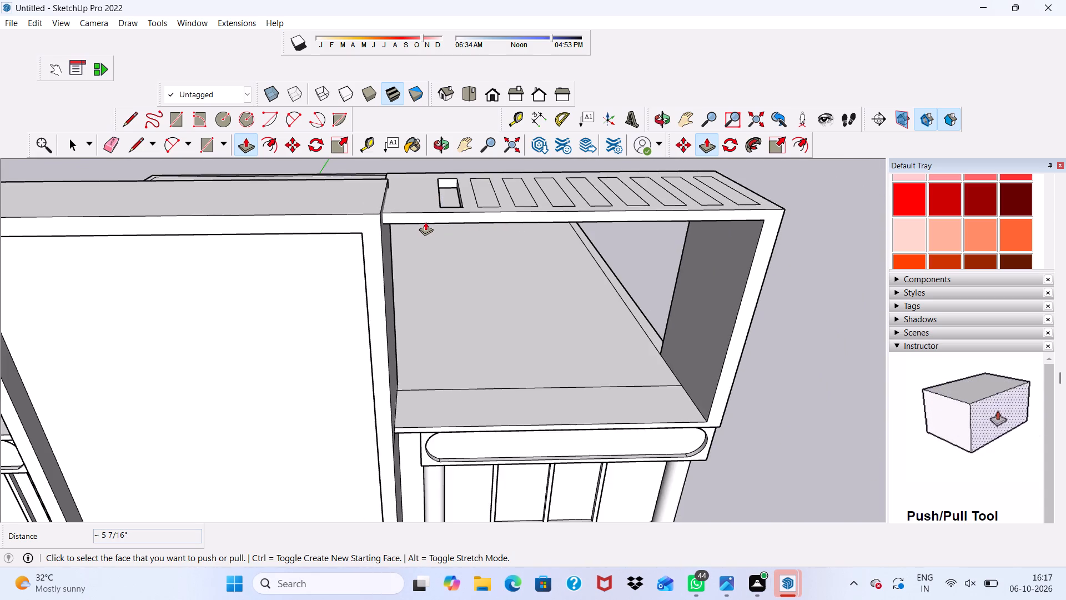
scroll(487, 194, "up", 3)
scroll(534, 179, "down", 4)
scroll(477, 206, "up", 3)
middle_click_drag(478, 205, 478, 244)
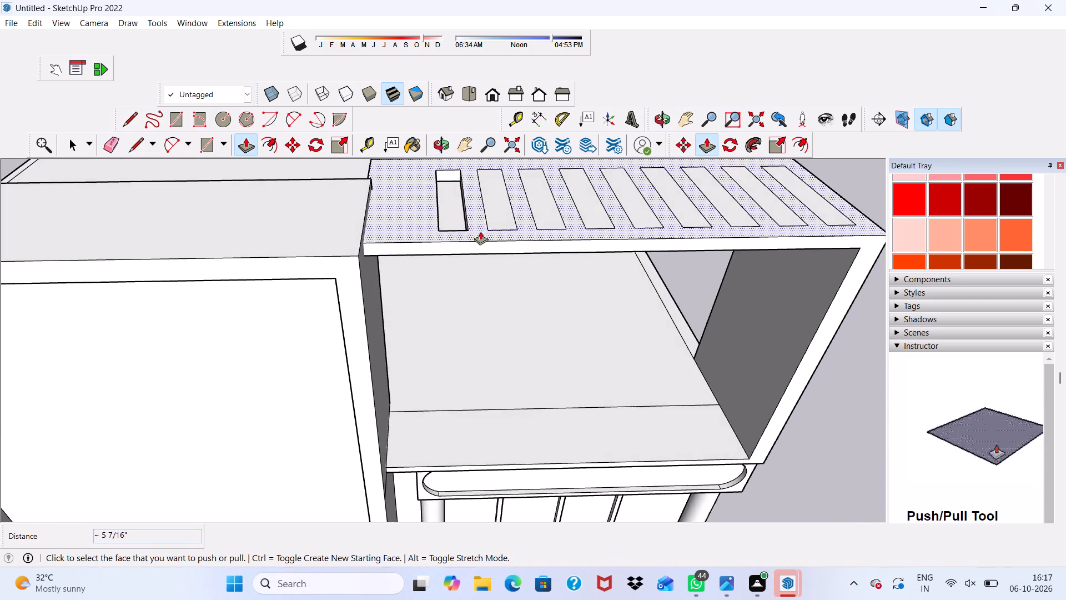
scroll(480, 231, "up", 3)
left_click(501, 199)
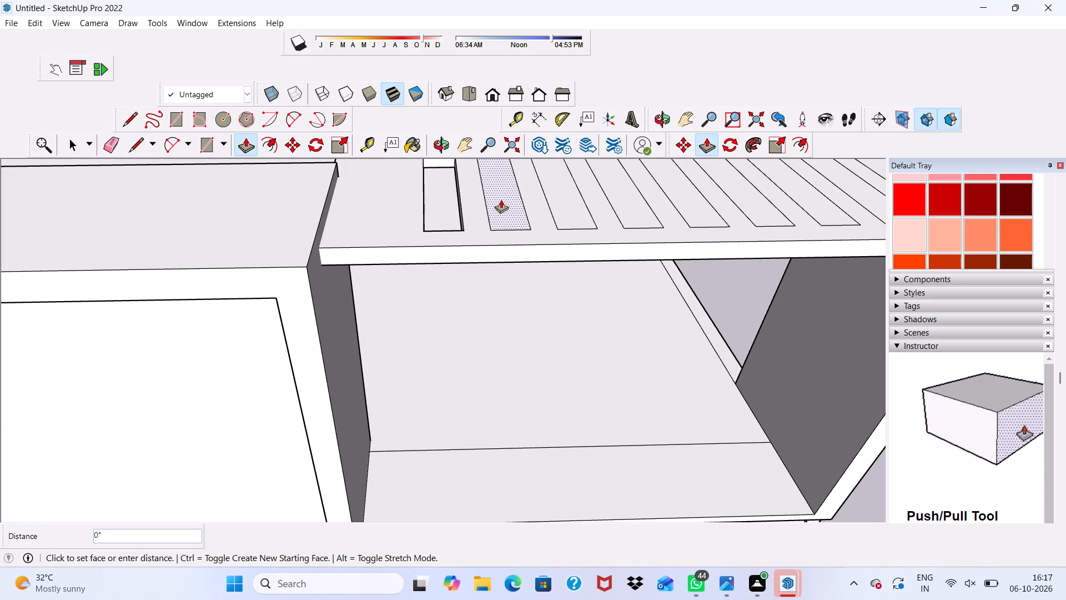
left_click(474, 259)
scroll(606, 193, "up", 3)
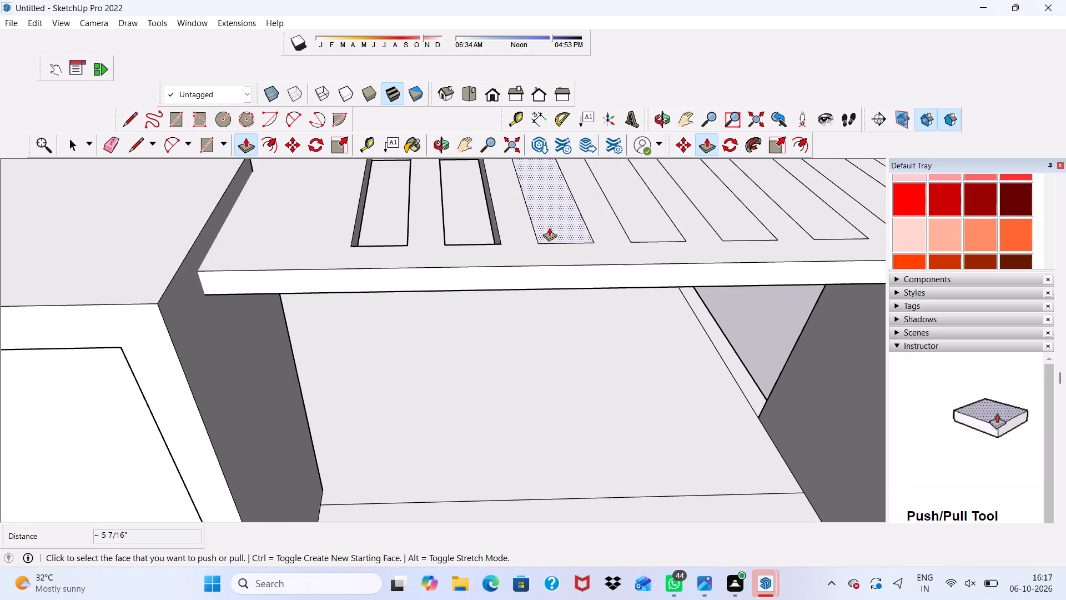
left_click(549, 226)
left_click(497, 288)
scroll(335, 268, "down", 5)
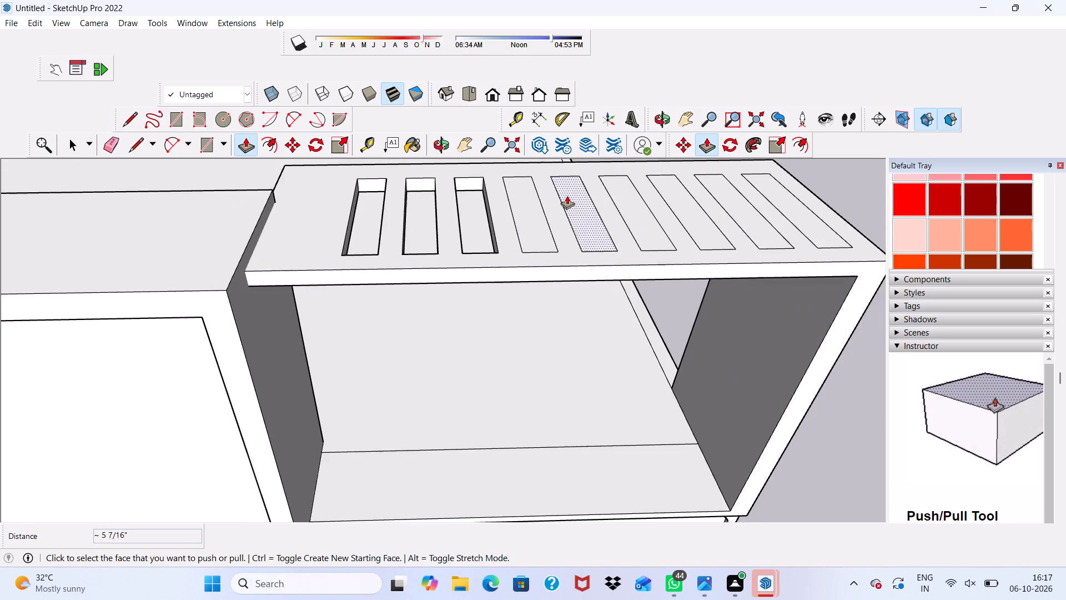
Push/Pull the fourth and fifth slots about 5 7/16" down through the roof beam.
scroll(566, 193, "up", 4)
left_click(519, 237)
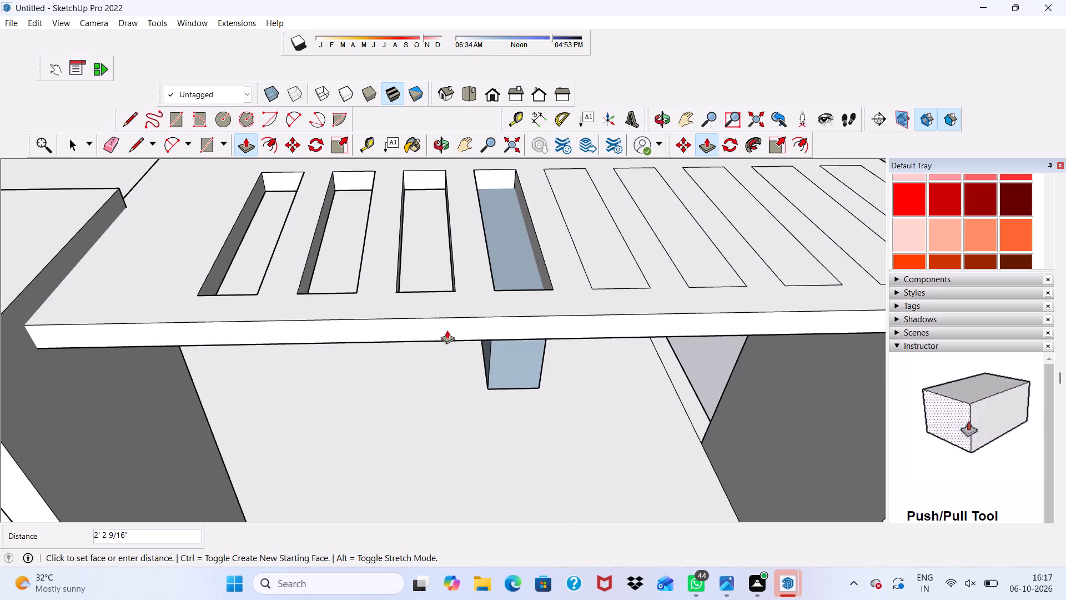
left_click(445, 341)
left_click(600, 217)
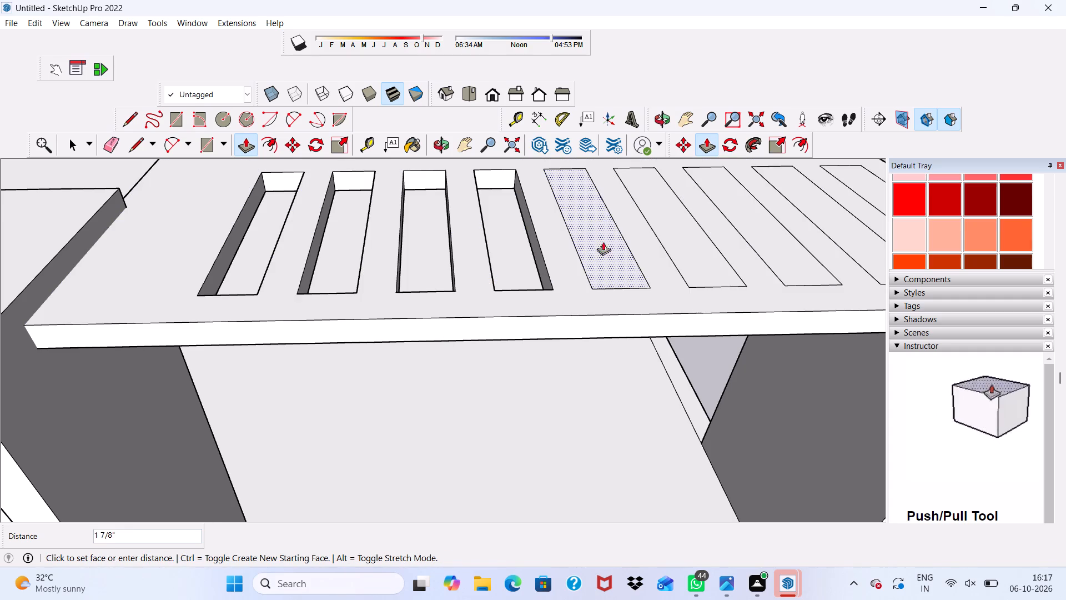
left_click(520, 336)
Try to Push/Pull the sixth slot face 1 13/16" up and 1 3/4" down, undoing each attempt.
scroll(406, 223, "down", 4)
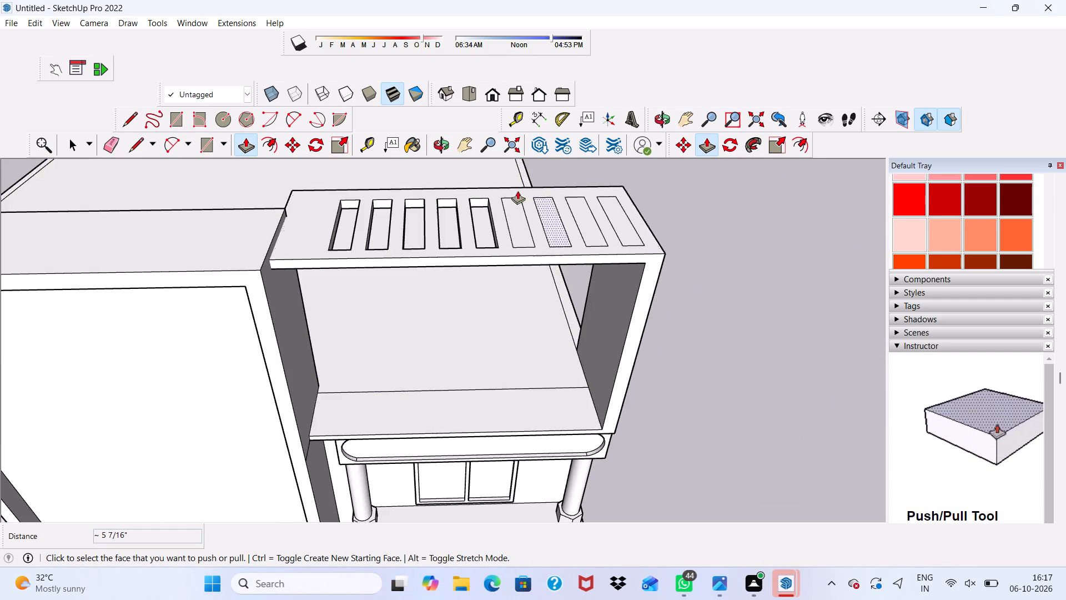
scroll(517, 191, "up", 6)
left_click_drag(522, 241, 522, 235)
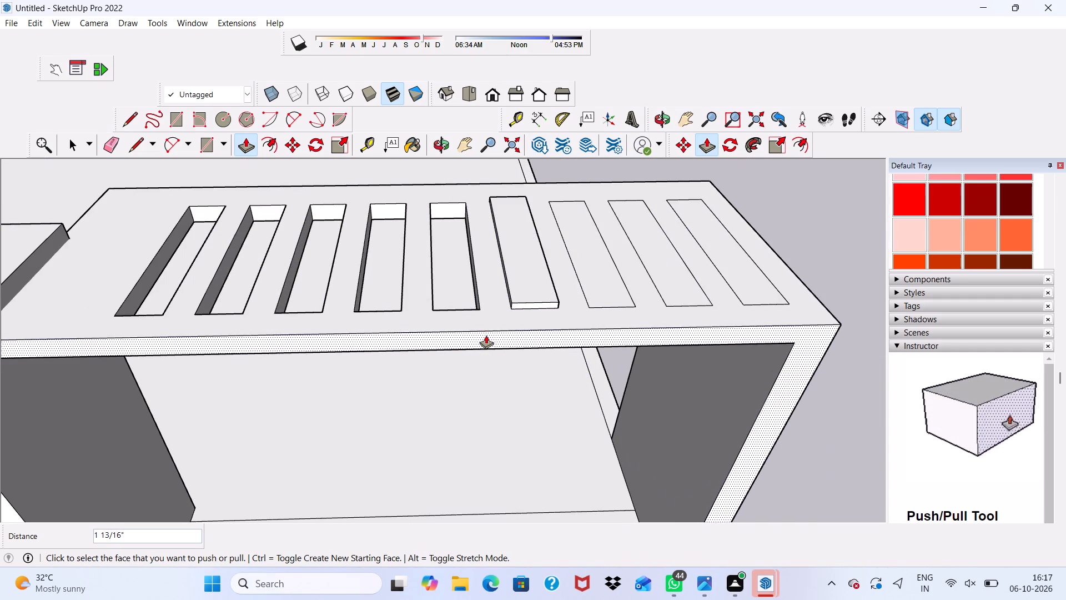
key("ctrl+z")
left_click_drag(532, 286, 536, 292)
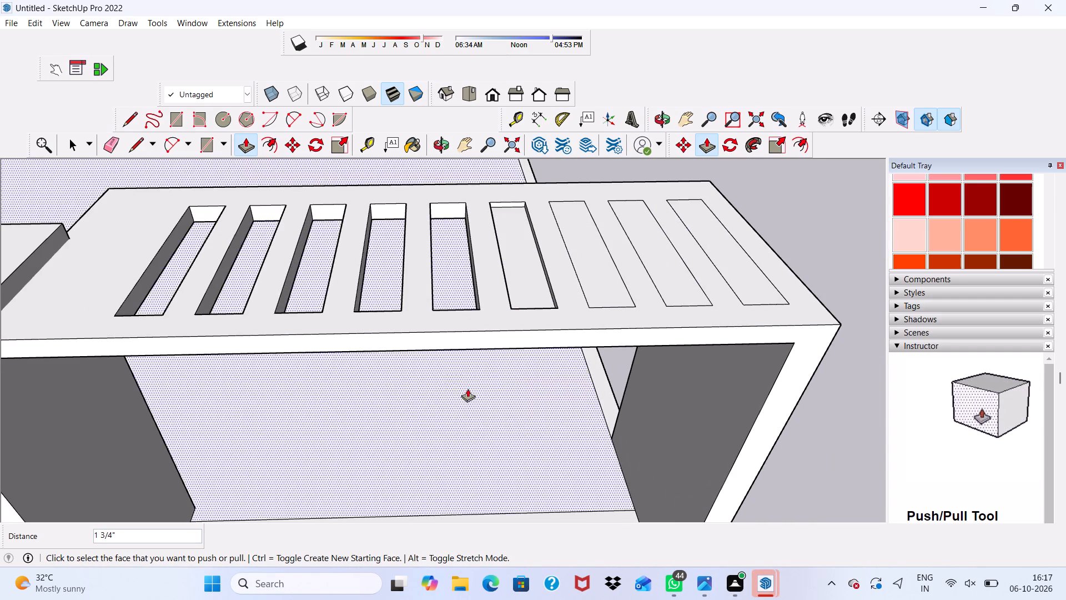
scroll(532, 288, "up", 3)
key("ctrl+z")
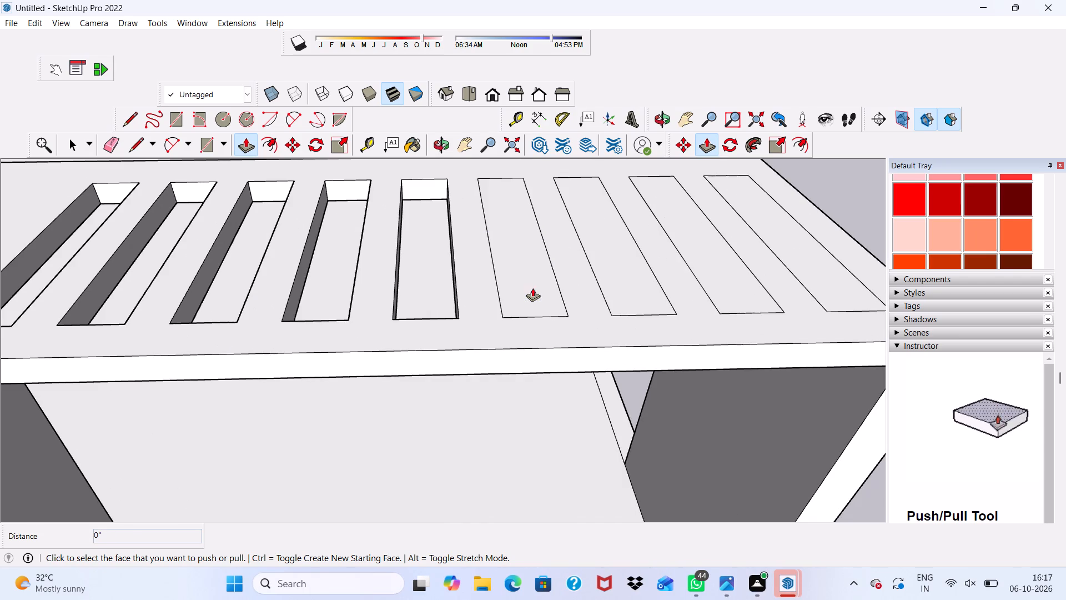
Push/Pull the sixth slot about 5 1/2" down through the roof beam to its underside.
left_click(528, 269)
scroll(507, 339, "down", 1)
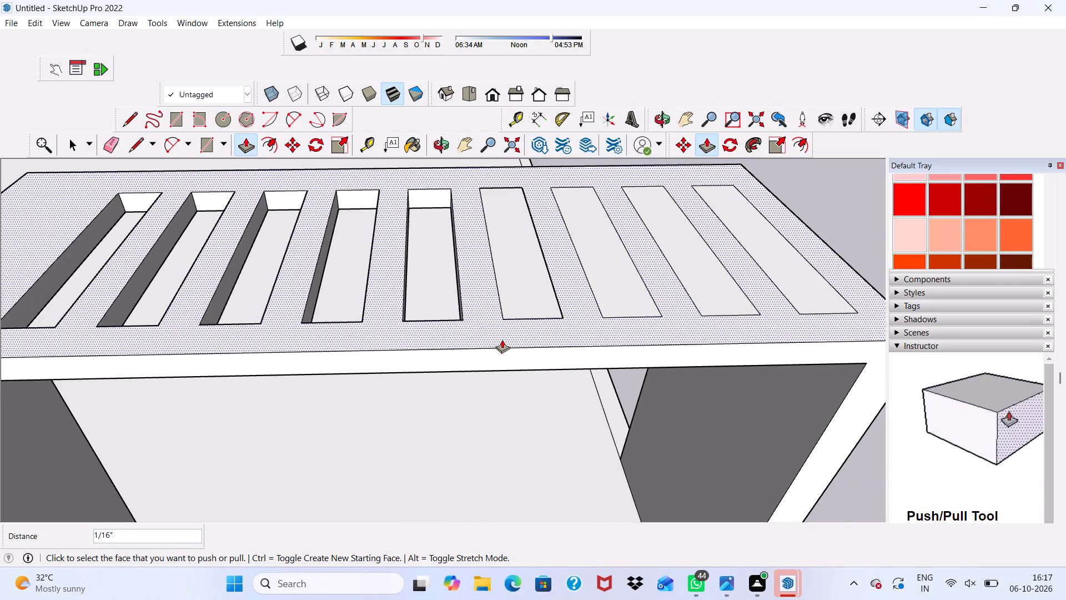
middle_click_drag(502, 338, 500, 281)
scroll(500, 266, "up", 4)
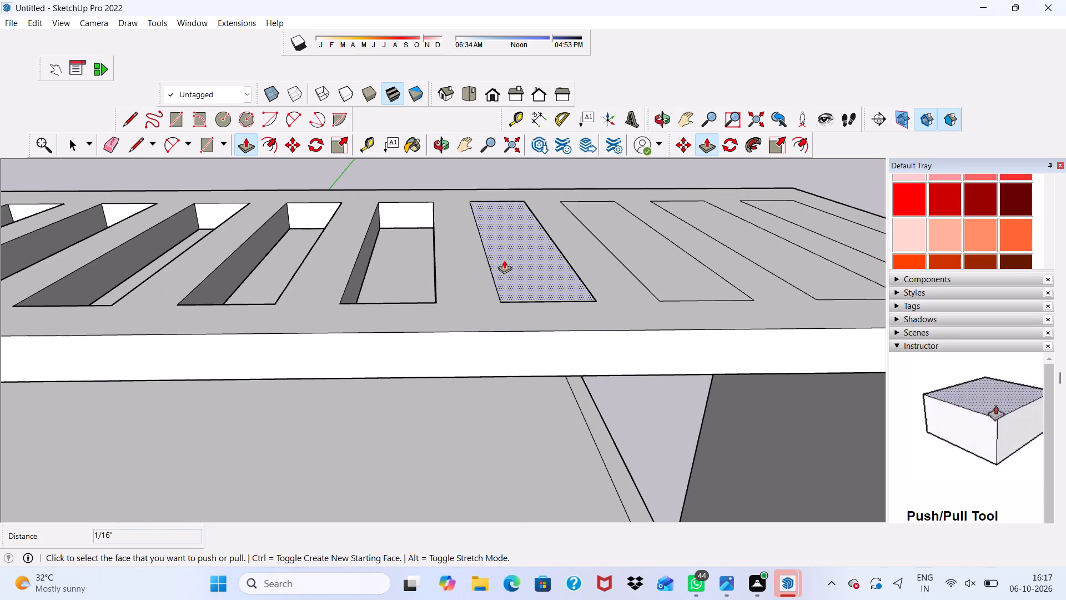
left_click(504, 260)
left_click(455, 381)
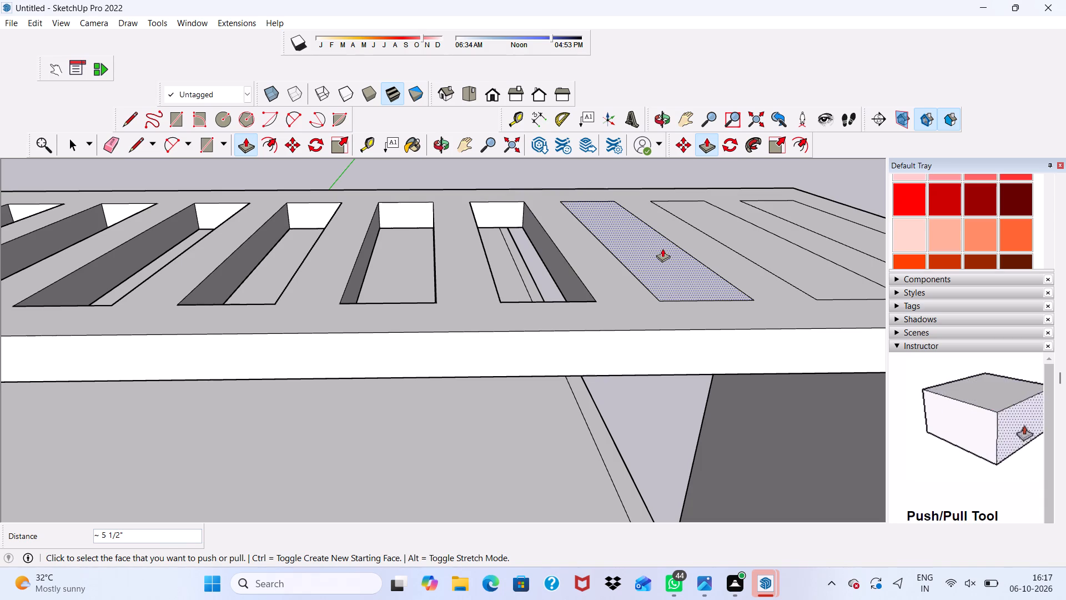
Push/Pull the seventh and eighth slots from the central slab about 5 7/16" down through the roof beam to its underside.
middle_click_drag(662, 249, 518, 298)
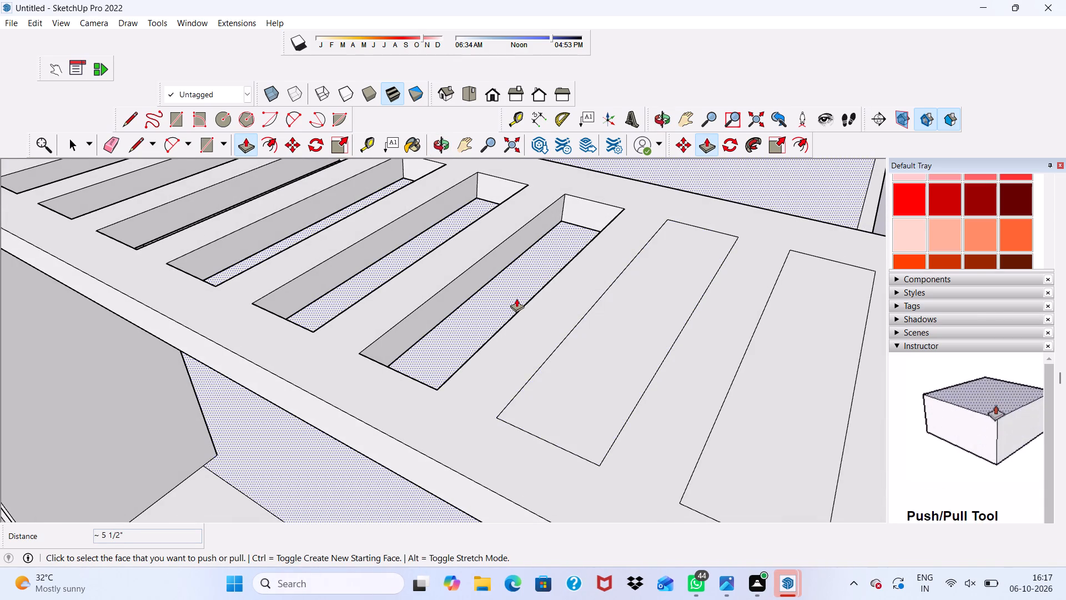
scroll(516, 298, "down", 5)
middle_click_drag(520, 321, 594, 372)
scroll(579, 323, "up", 5)
left_click(590, 323)
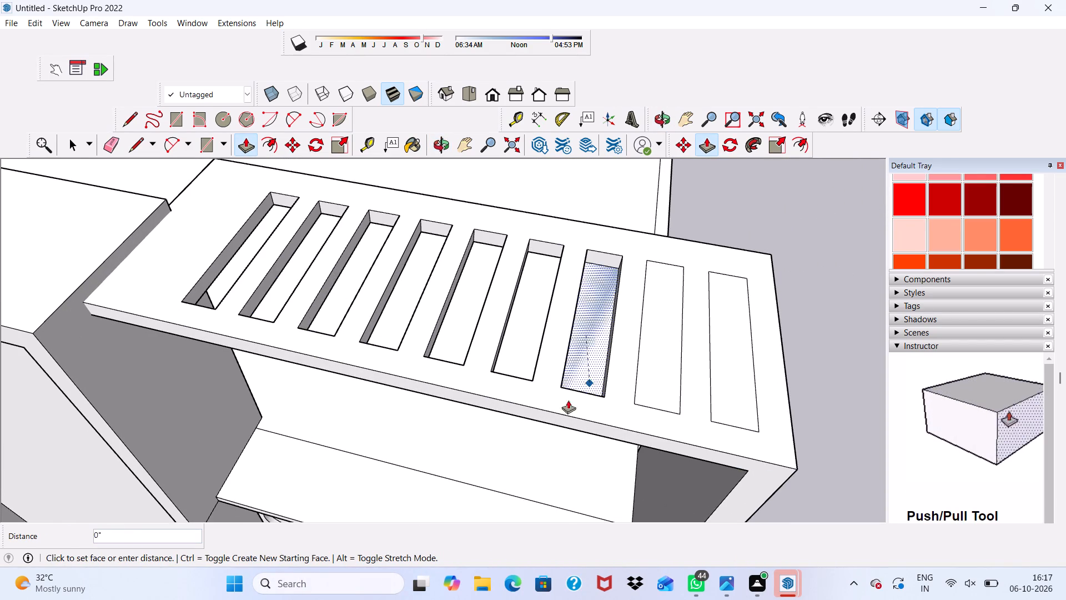
scroll(517, 406, "up", 2)
left_click(514, 418)
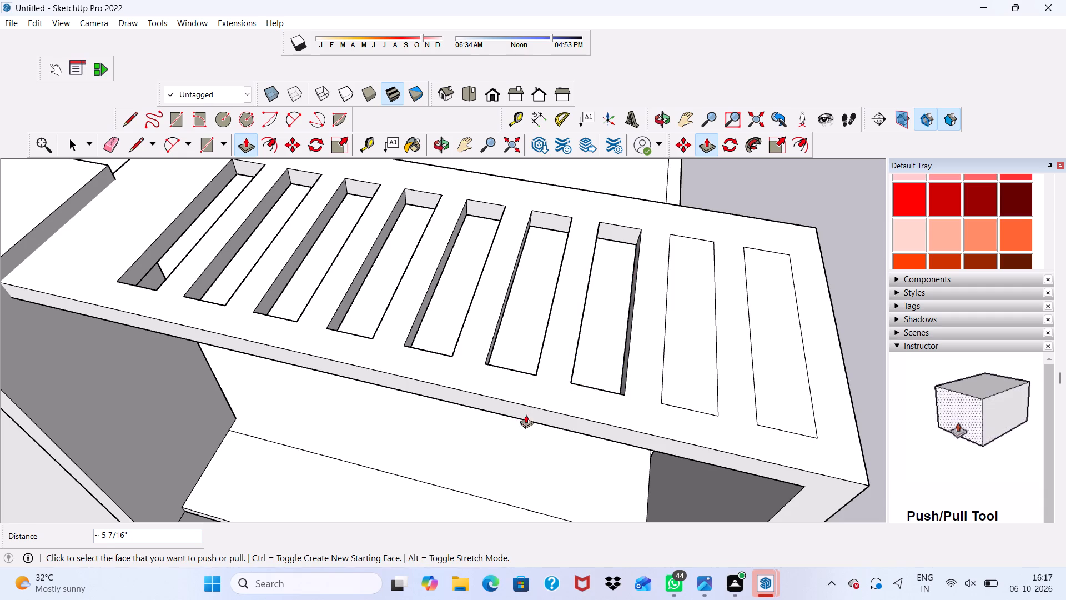
left_click(690, 337)
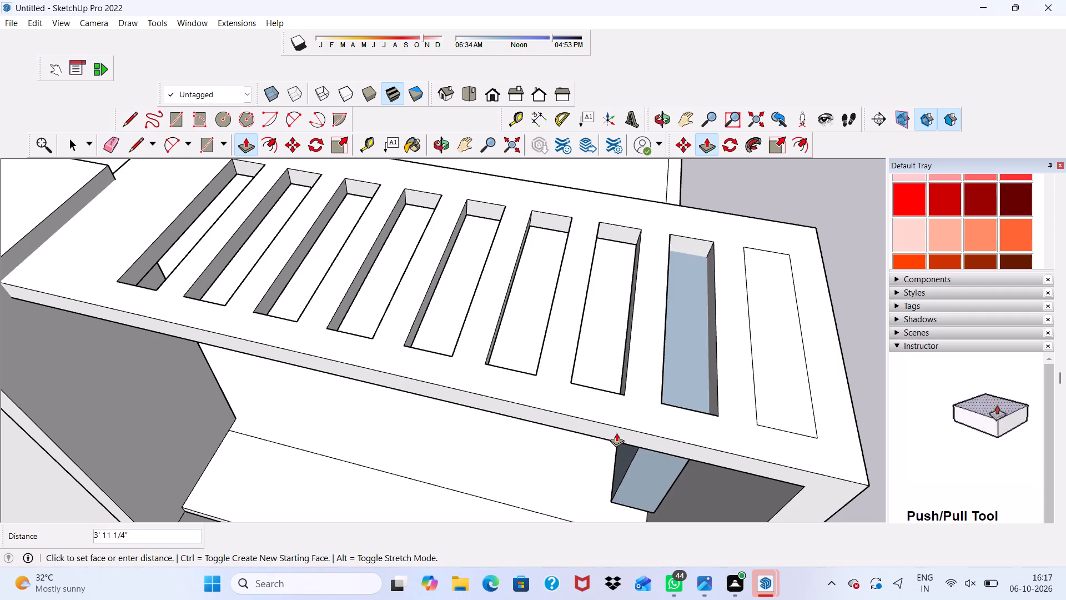
left_click(606, 437)
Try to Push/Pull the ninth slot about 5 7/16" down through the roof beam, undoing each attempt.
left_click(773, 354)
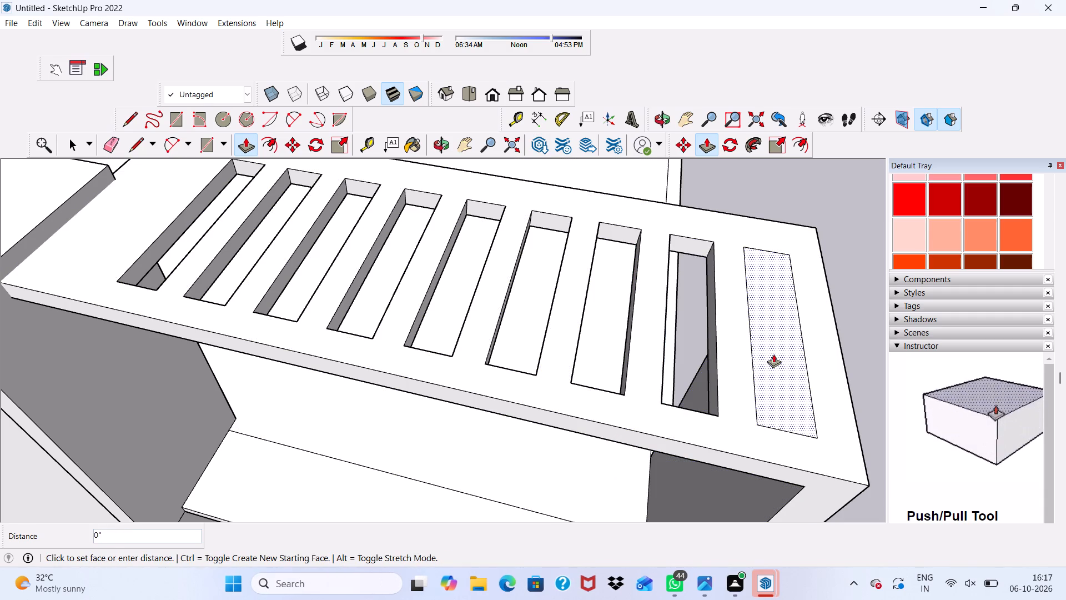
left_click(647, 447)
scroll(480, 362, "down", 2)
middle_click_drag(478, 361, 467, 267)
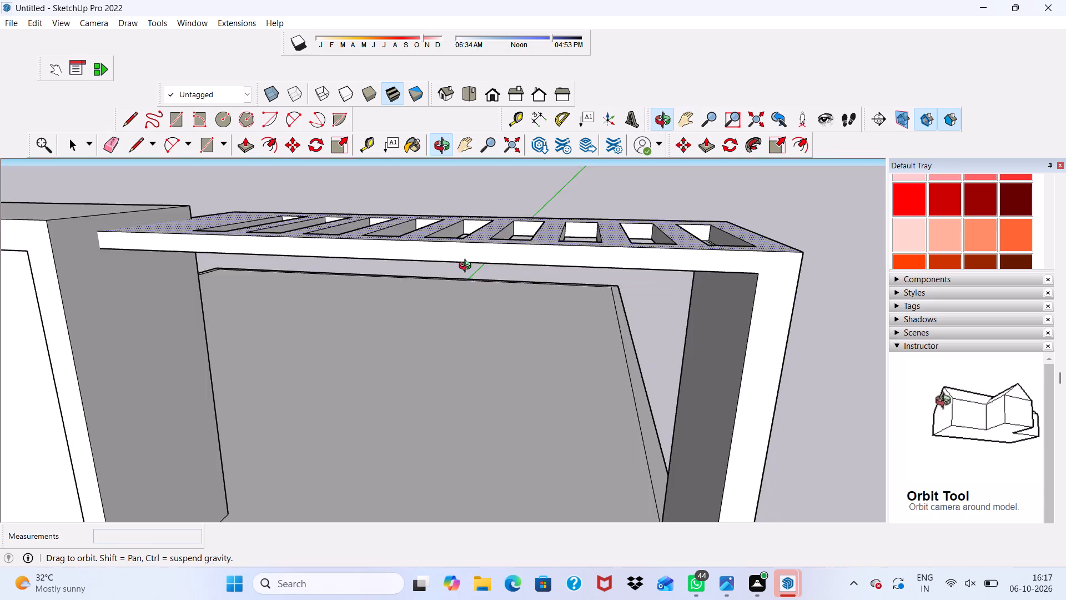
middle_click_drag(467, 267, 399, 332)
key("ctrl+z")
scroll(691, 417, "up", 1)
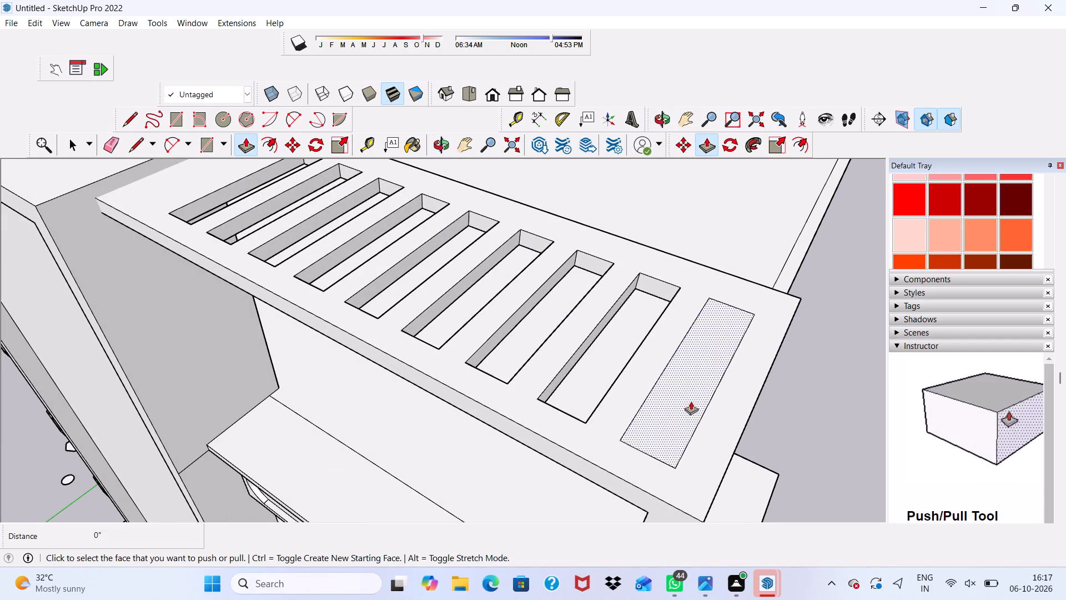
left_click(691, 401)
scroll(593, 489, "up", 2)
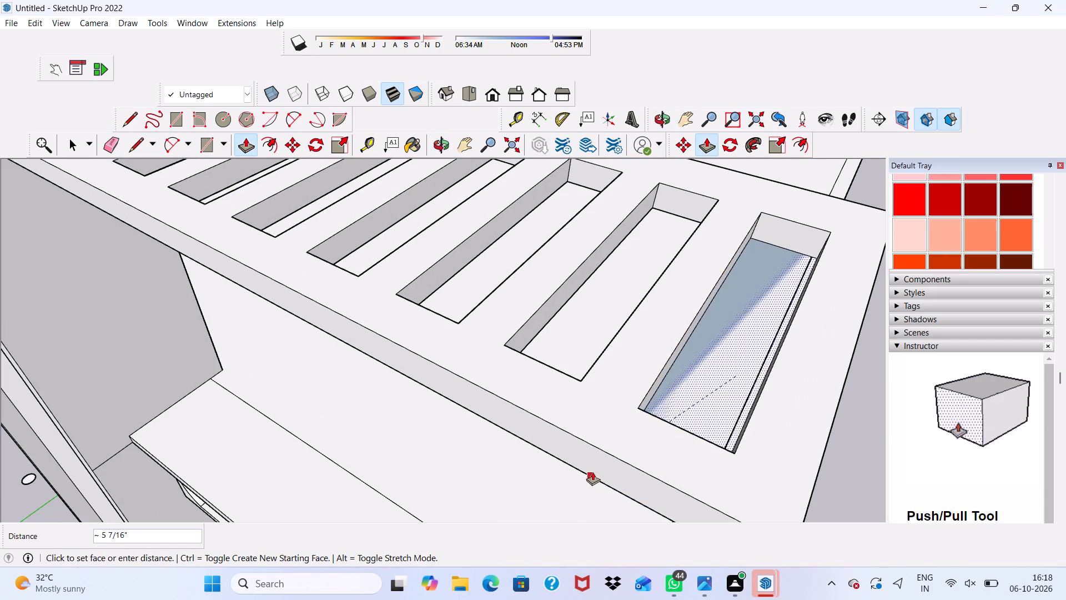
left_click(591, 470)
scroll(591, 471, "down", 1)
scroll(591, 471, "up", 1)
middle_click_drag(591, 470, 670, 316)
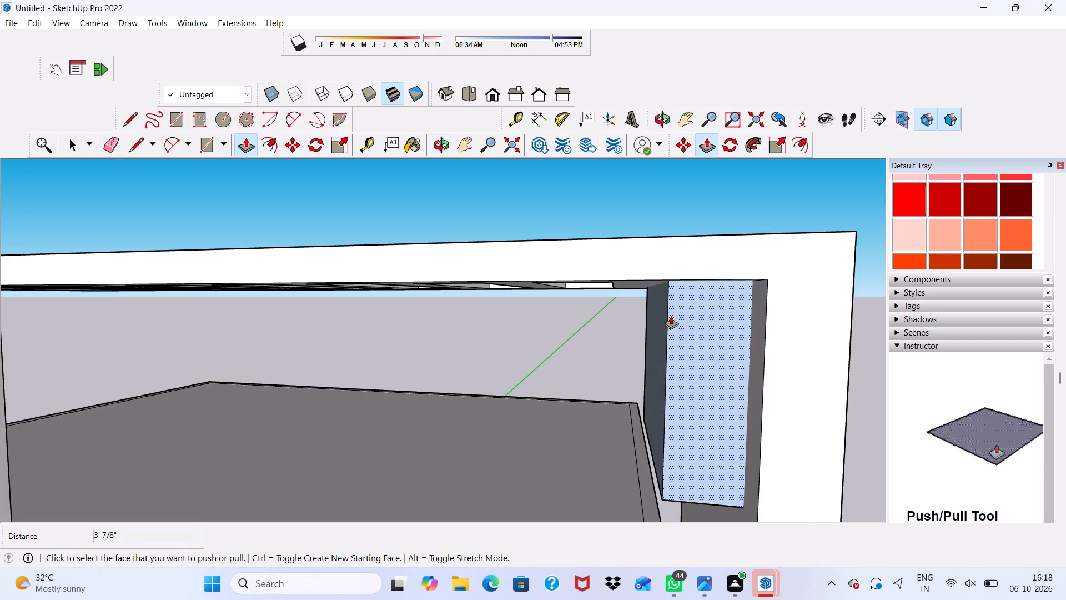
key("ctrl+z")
Push/Pull the ninth slot down to the roof beam's underside and delete the face still closing it from below.
middle_click_drag(720, 261, 708, 398)
scroll(725, 272, "down", 1)
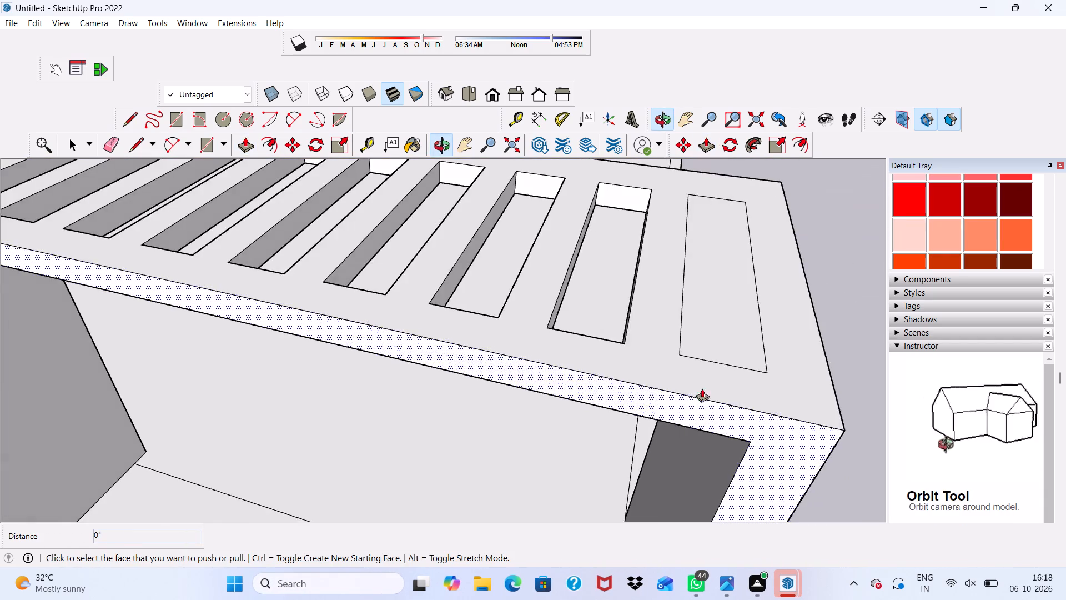
scroll(694, 346, "up", 3)
left_click(708, 326)
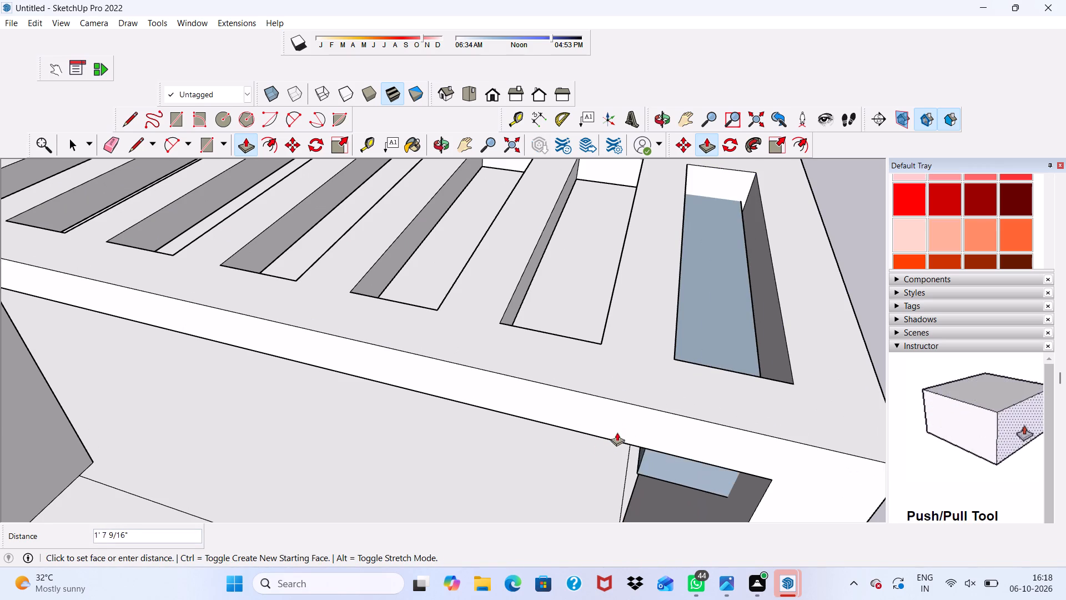
left_click(614, 440)
middle_click_drag(610, 408, 643, 256)
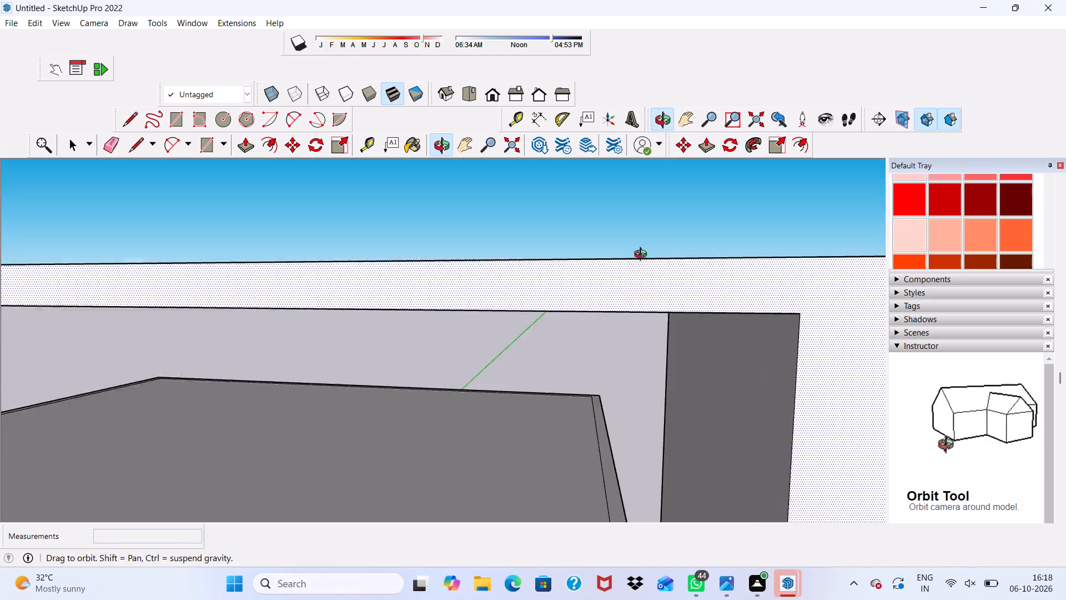
middle_click_drag(643, 256, 683, 128)
scroll(665, 376, "up", 3)
left_click(688, 311)
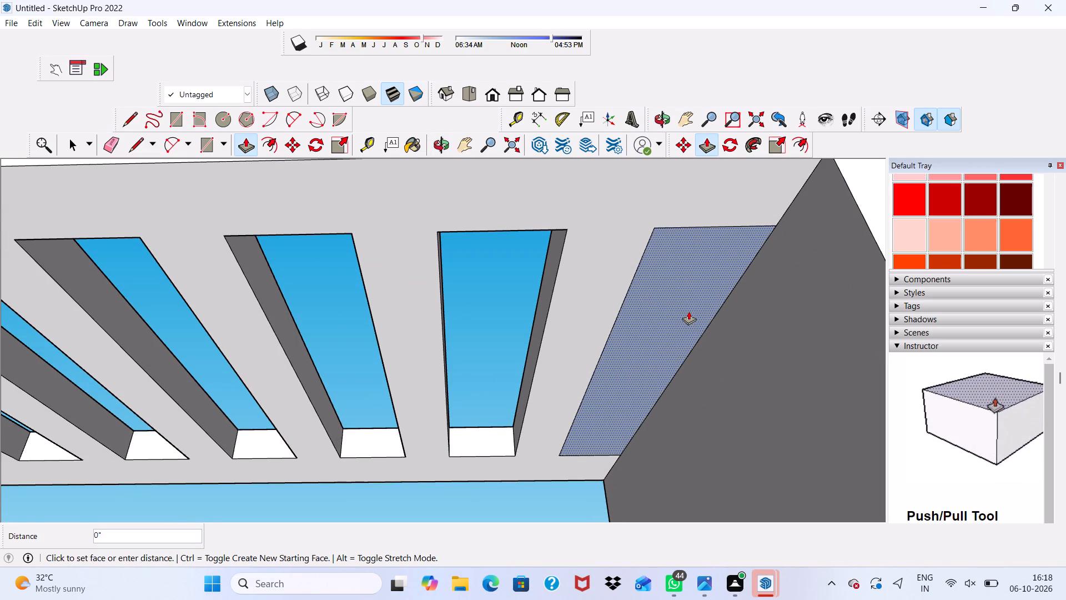
key("Delete")
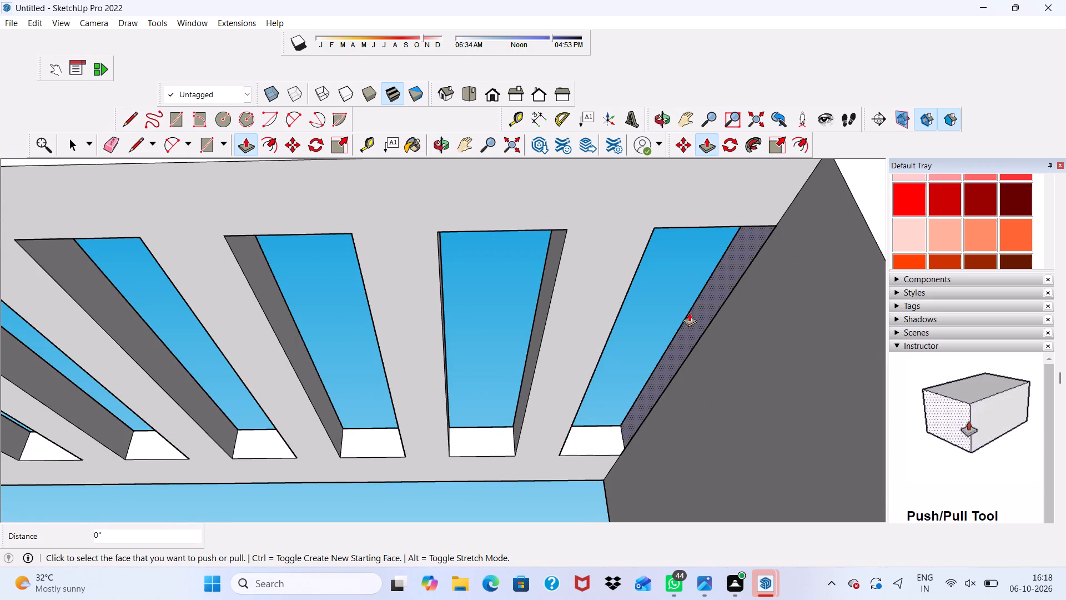
scroll(689, 313, "down", 9)
key("space")
Examine the slotted roof frame and the building's front facade from several angles.
scroll(644, 328, "down", 1)
scroll(632, 249, "down", 4)
middle_click_drag(629, 266, 579, 421)
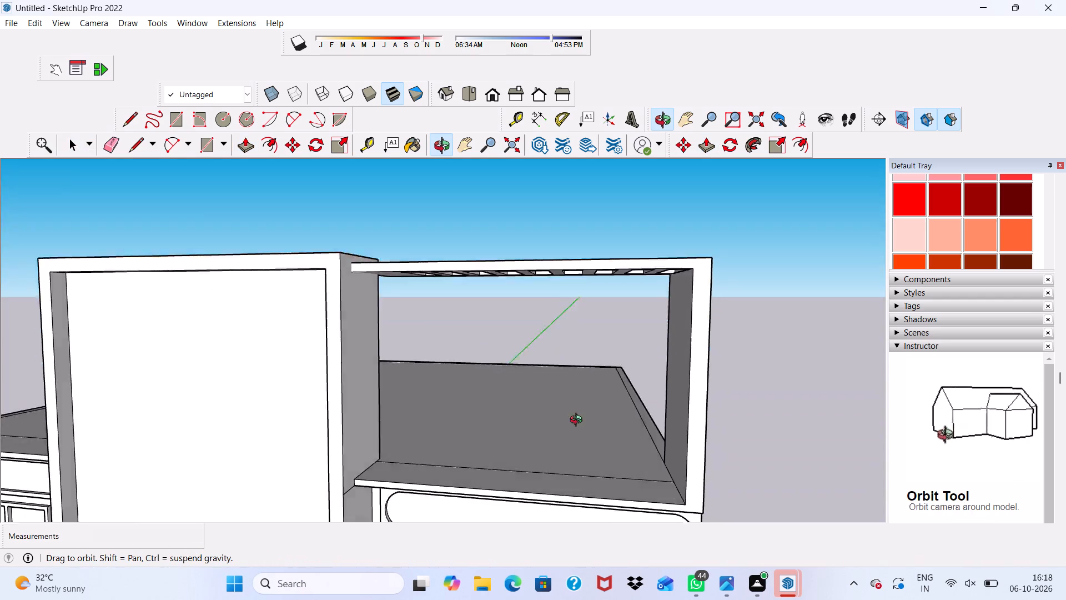
middle_click_drag(579, 421, 415, 467)
scroll(349, 328, "down", 13)
middle_click_drag(466, 354, 601, 276)
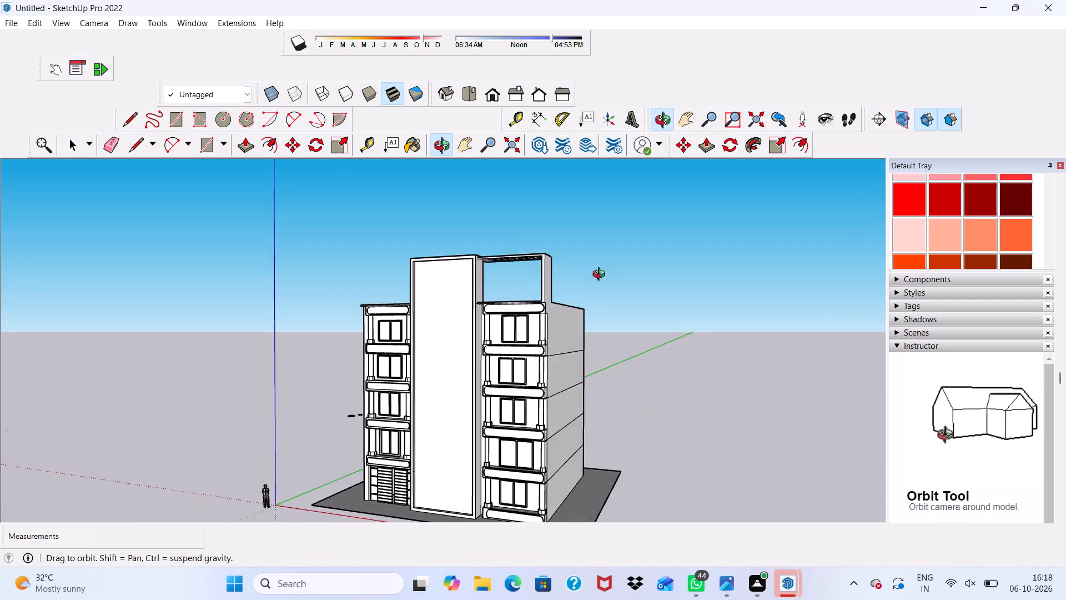
middle_click_drag(601, 276, 709, 309)
scroll(431, 401, "up", 8)
scroll(479, 301, "up", 1)
scroll(478, 299, "down", 5)
middle_click_drag(478, 300, 532, 317)
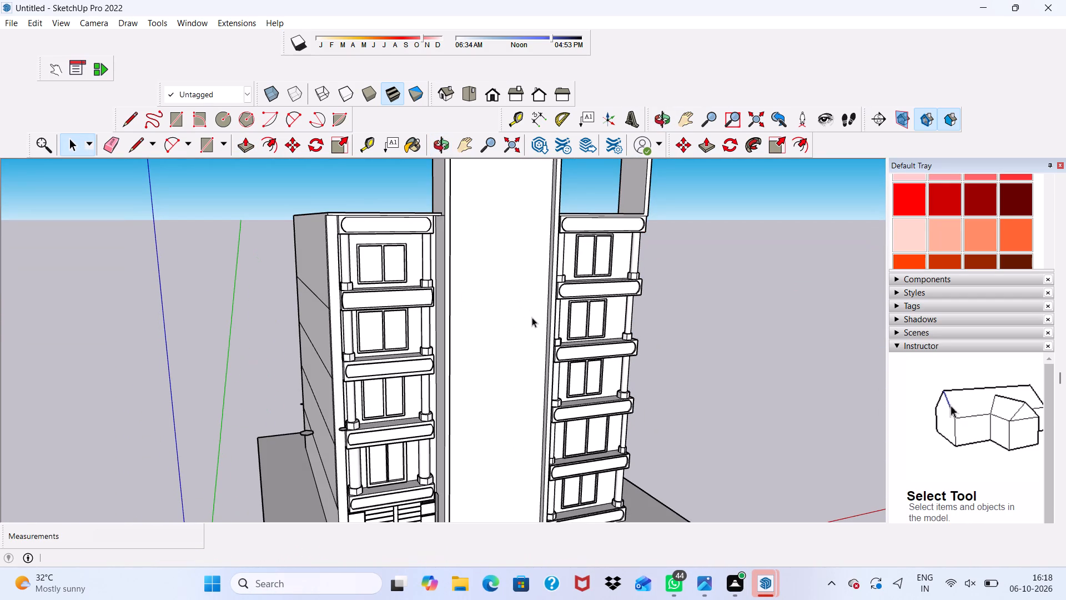
scroll(535, 304, "down", 4)
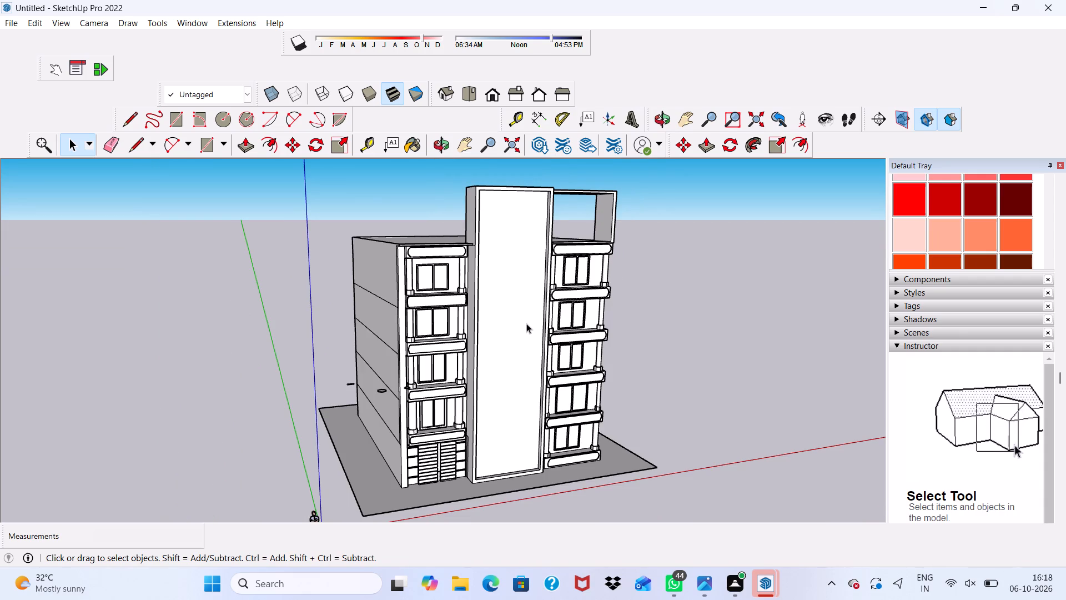
middle_click_drag(526, 323, 459, 276)
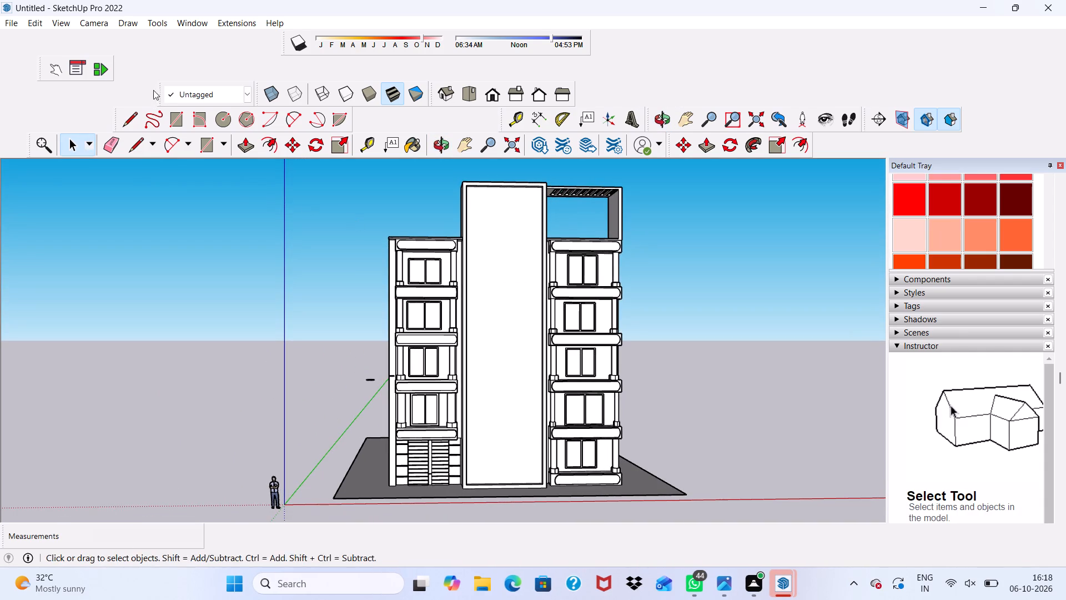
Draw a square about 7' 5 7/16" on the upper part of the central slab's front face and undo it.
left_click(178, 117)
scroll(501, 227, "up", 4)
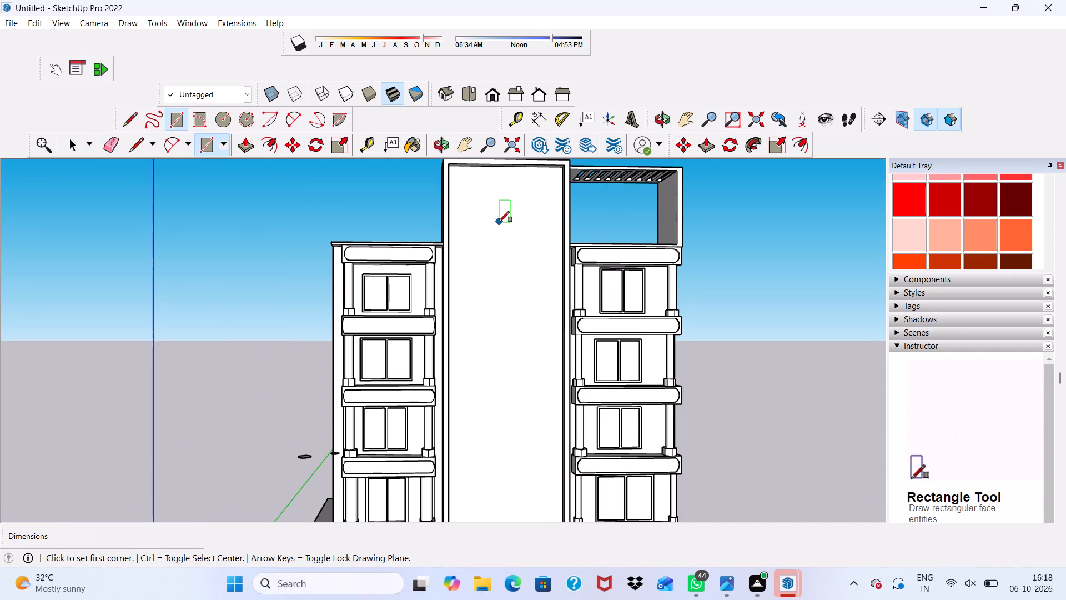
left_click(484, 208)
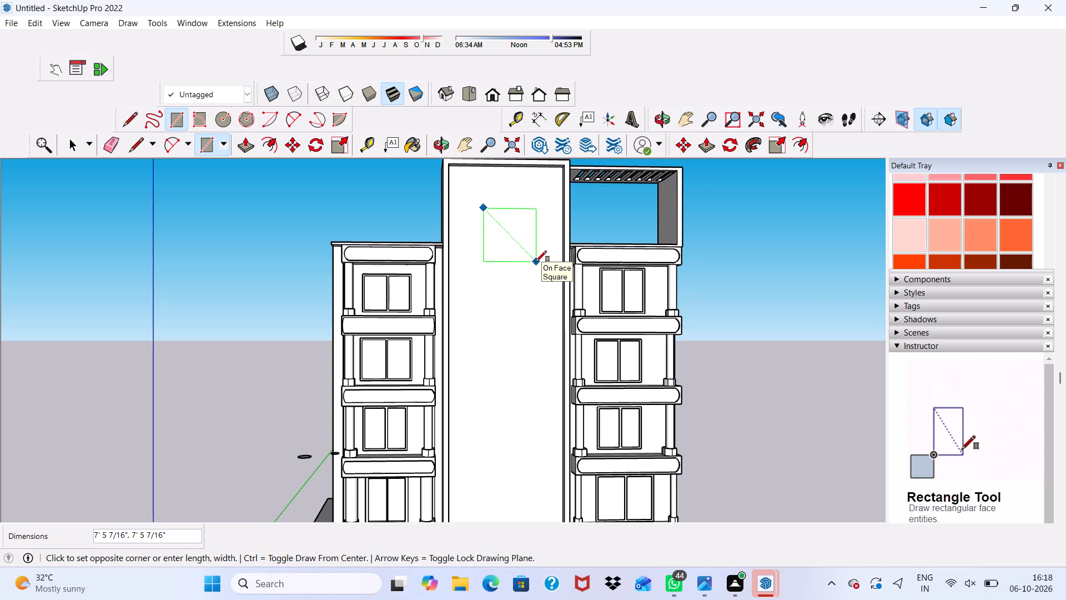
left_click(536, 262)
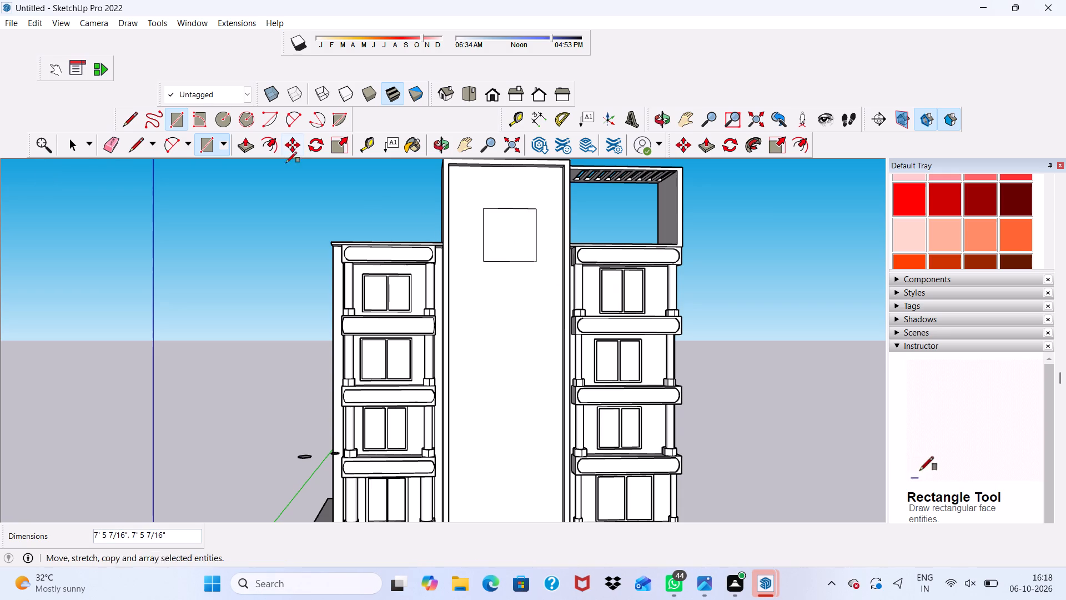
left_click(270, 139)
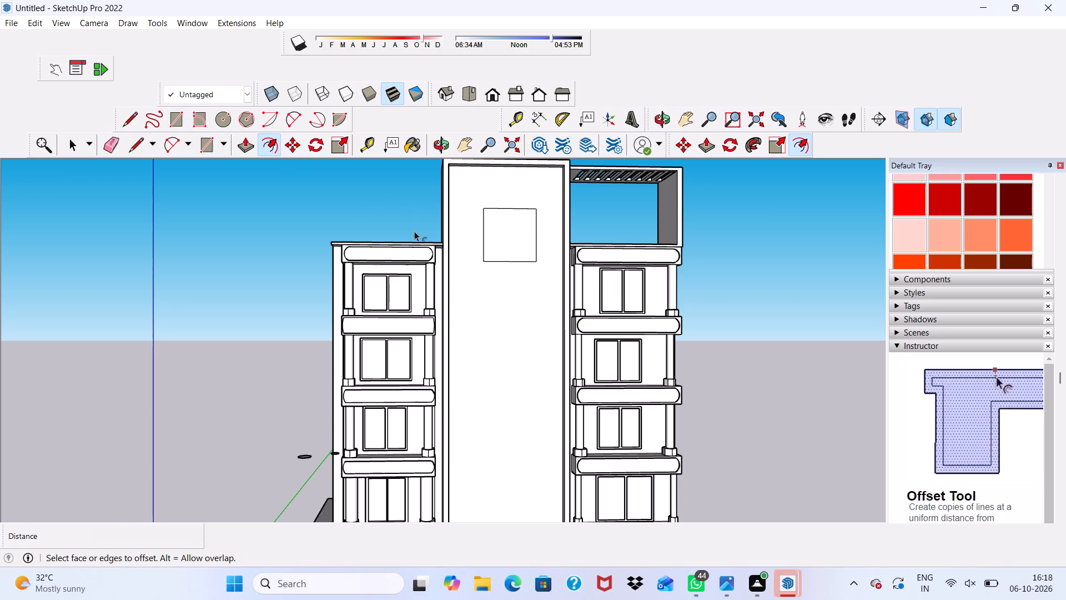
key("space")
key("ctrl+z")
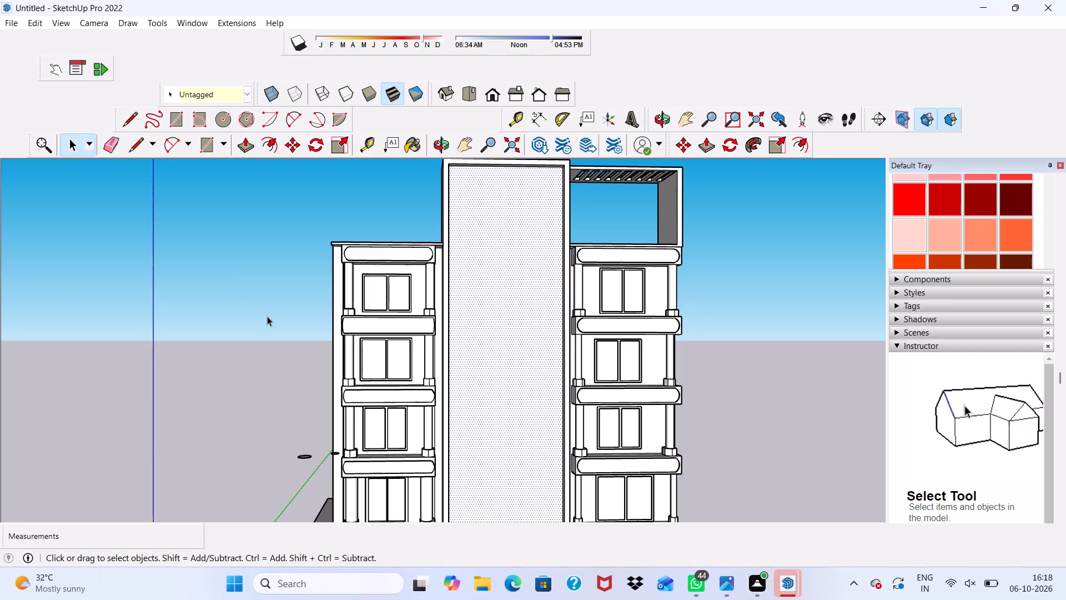
Draw a square about 9' 8 11/16" per side near the top of the central slab's recessed front face.
key("space")
scroll(445, 251, "down", 3)
left_click(770, 251)
scroll(474, 248, "up", 2)
scroll(443, 203, "down", 4)
middle_click_drag(443, 203, 419, 247)
left_click(169, 114)
middle_click_drag(512, 241, 521, 182)
scroll(490, 233, "up", 1)
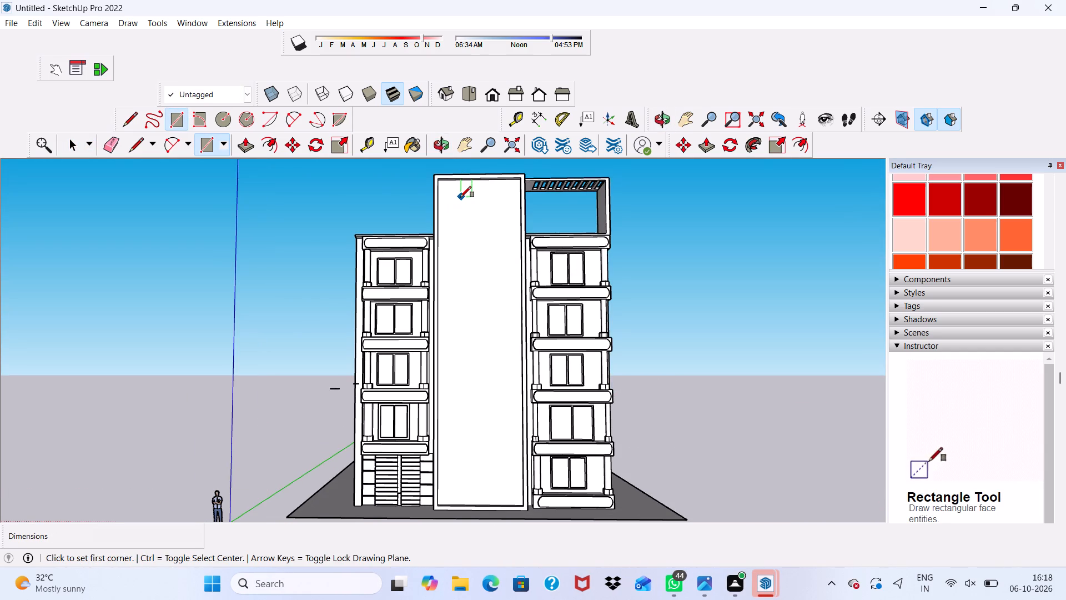
left_click(459, 204)
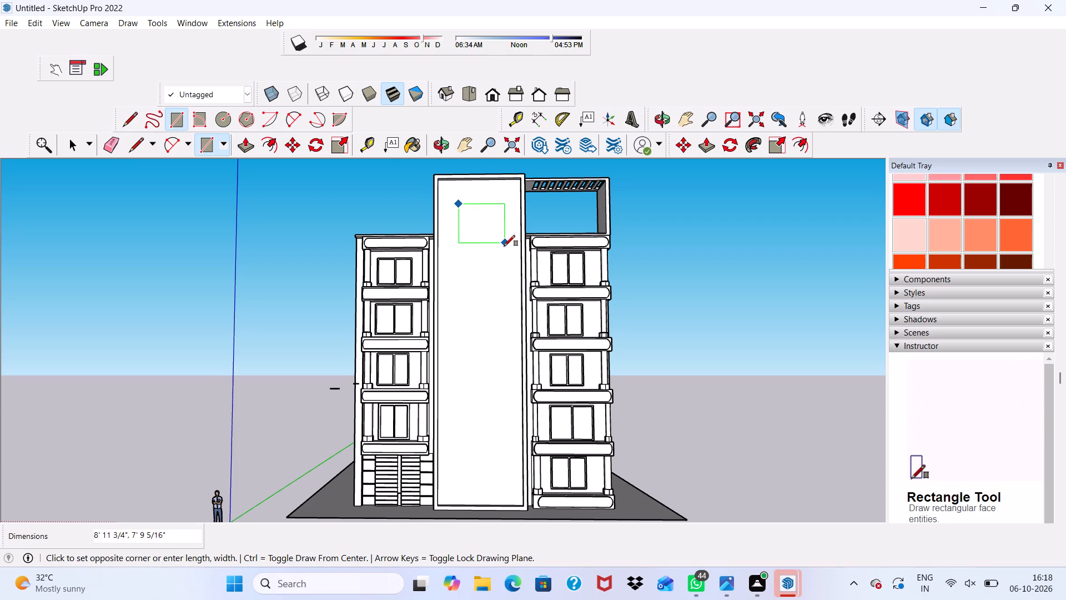
left_click(509, 251)
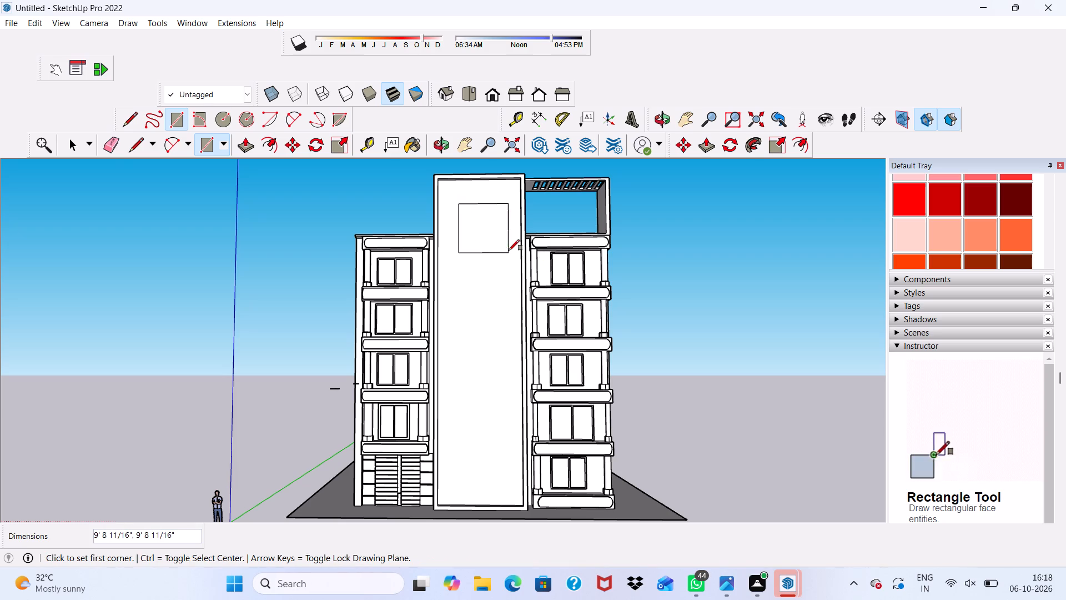
scroll(423, 274, "down", 2)
key("space")
scroll(761, 229, "down", 3)
scroll(601, 260, "up", 3)
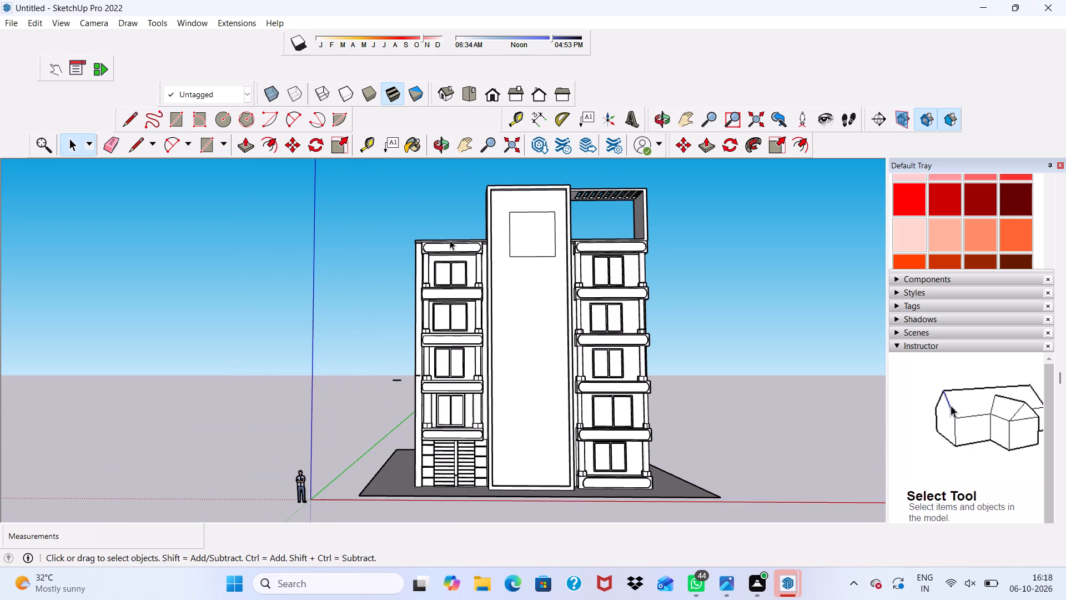
Copy the square down the central slab twice, about 16' 4 5/8" and then a further 13' 7 3/4".
double_click(520, 232)
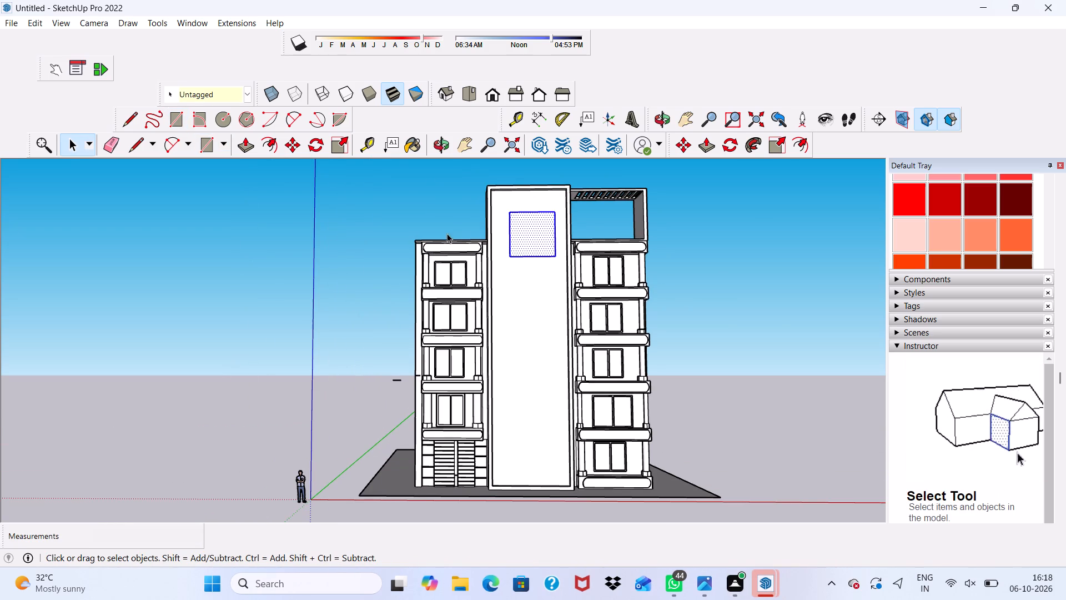
left_click(297, 142)
left_click(530, 252)
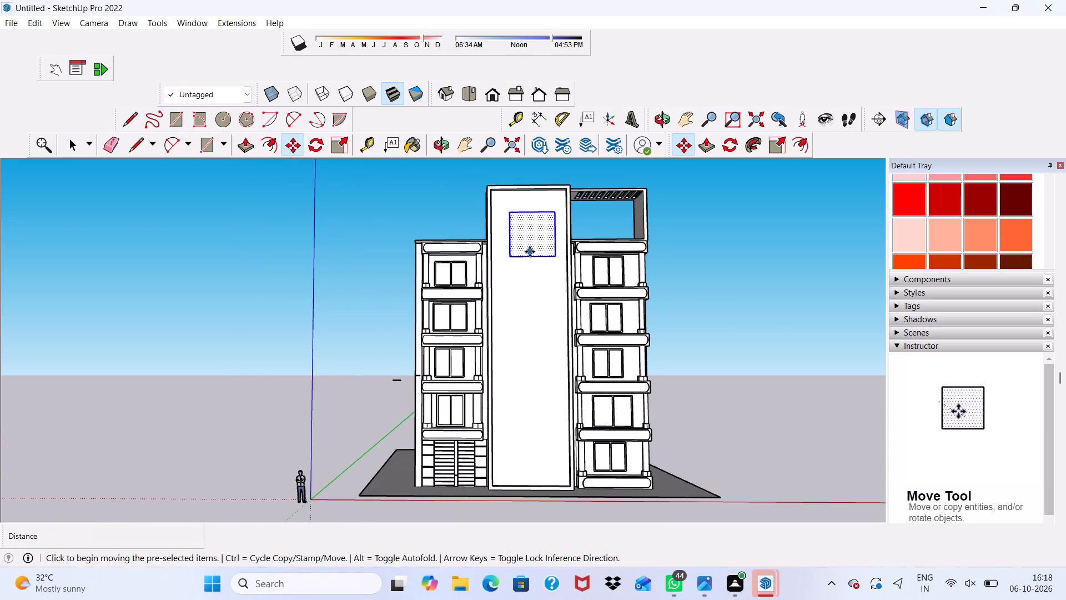
left_click(528, 328)
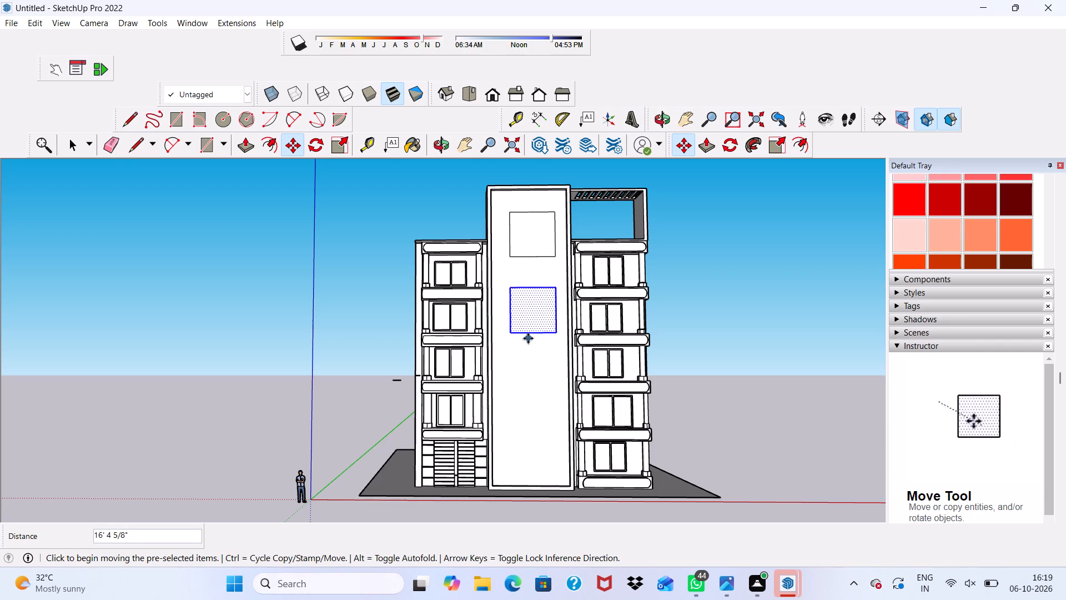
left_click(527, 332)
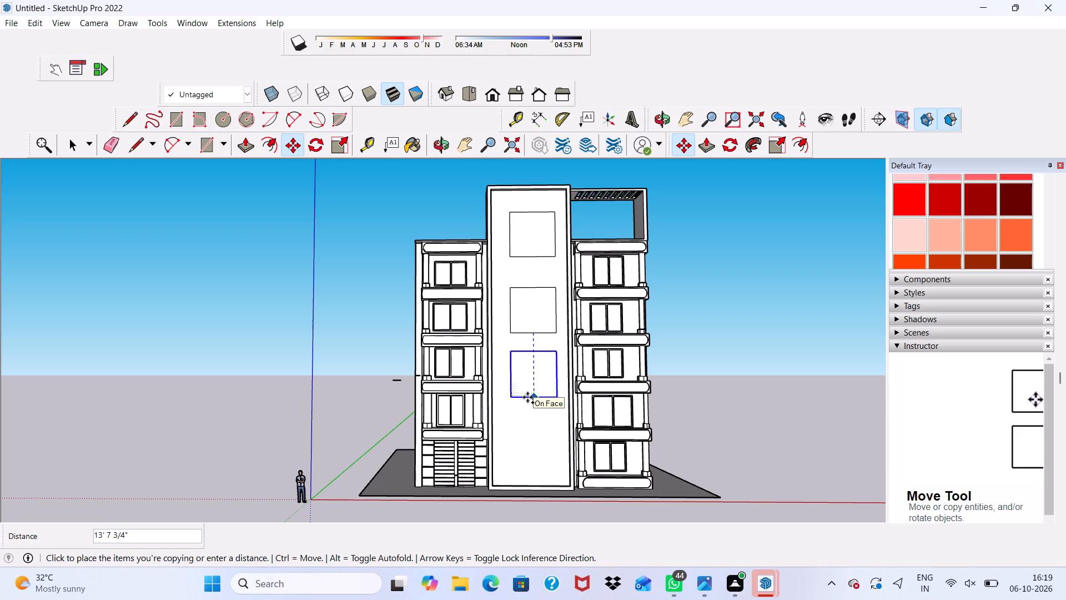
left_click(527, 397)
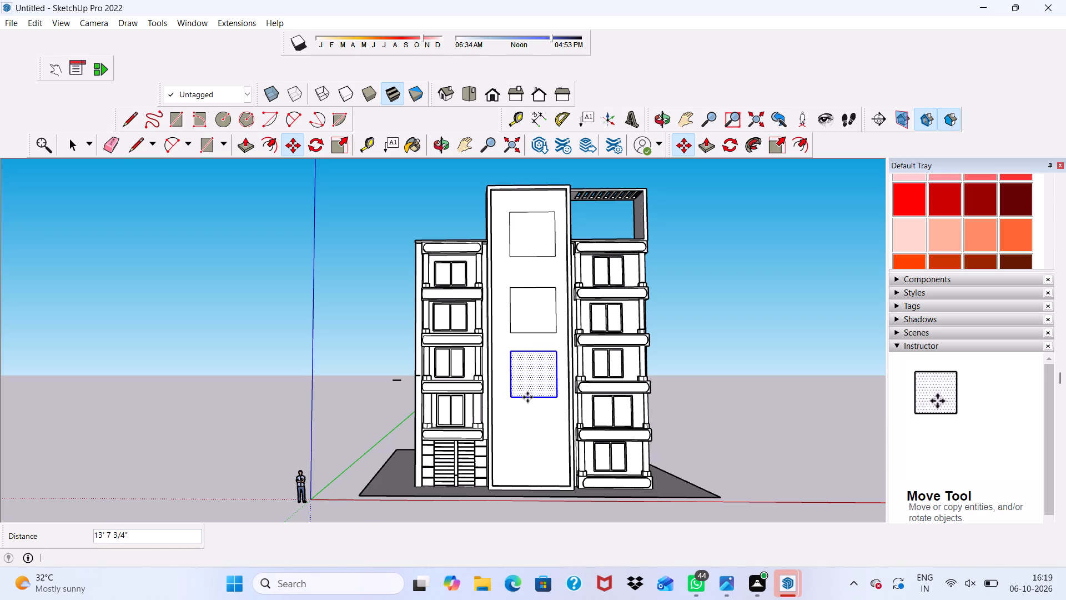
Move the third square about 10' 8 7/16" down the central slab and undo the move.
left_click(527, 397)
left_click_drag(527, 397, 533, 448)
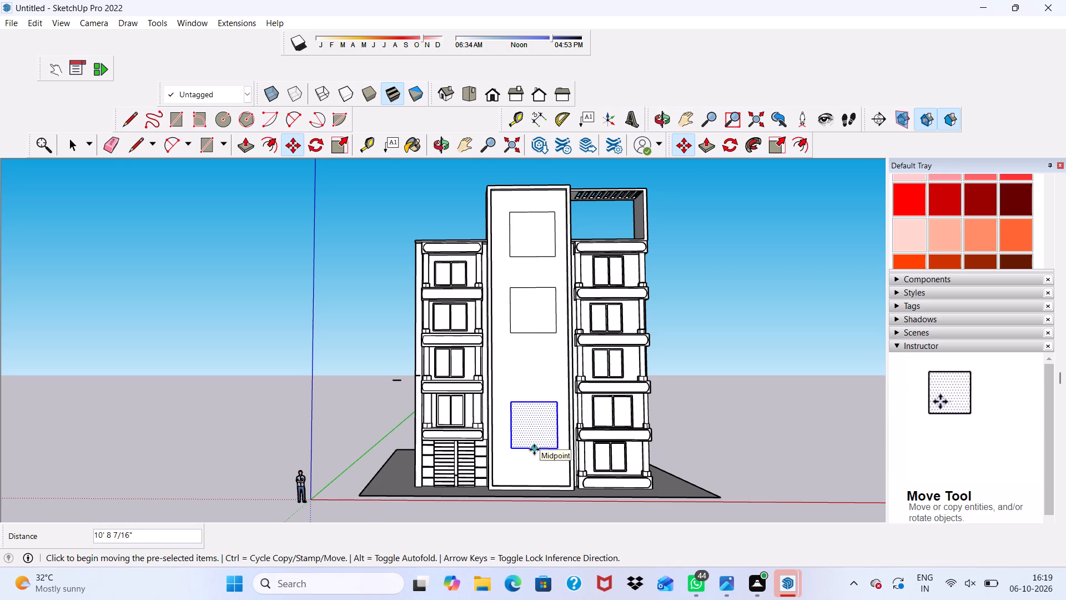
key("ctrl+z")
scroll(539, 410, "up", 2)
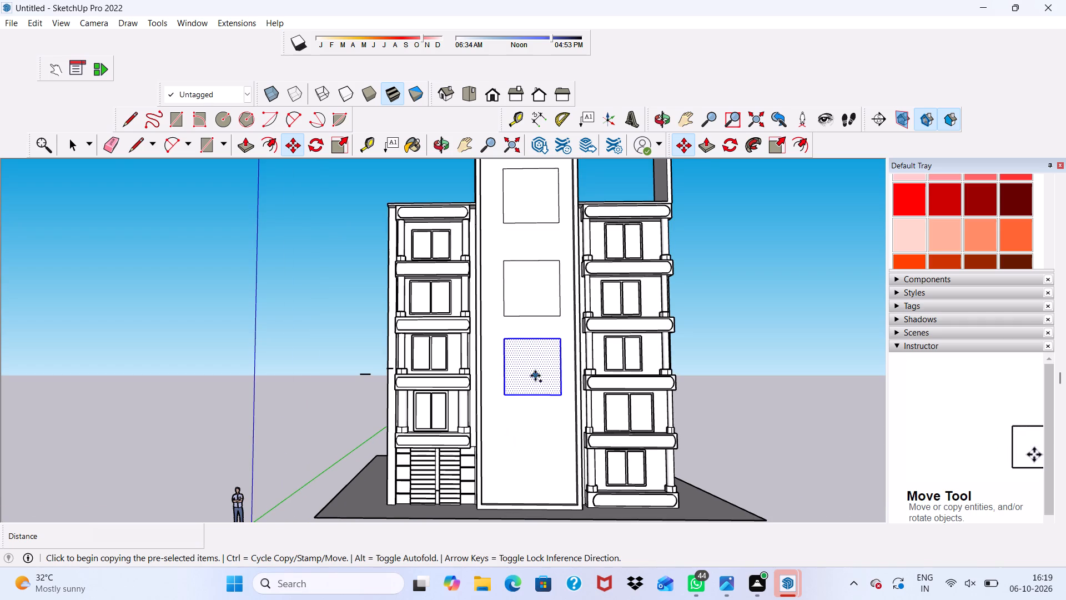
Copy the third square straight down the central slab's front face to place a fourth square near its base.
left_click(531, 396)
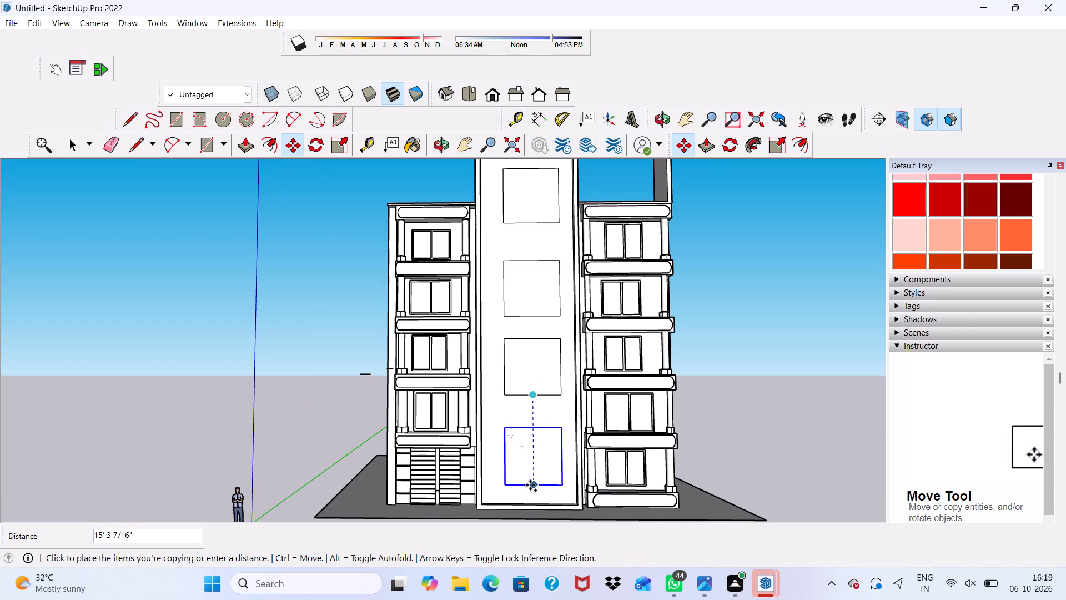
left_click(529, 478)
scroll(529, 478, "down", 4)
scroll(529, 478, "up", 1)
scroll(529, 478, "down", 4)
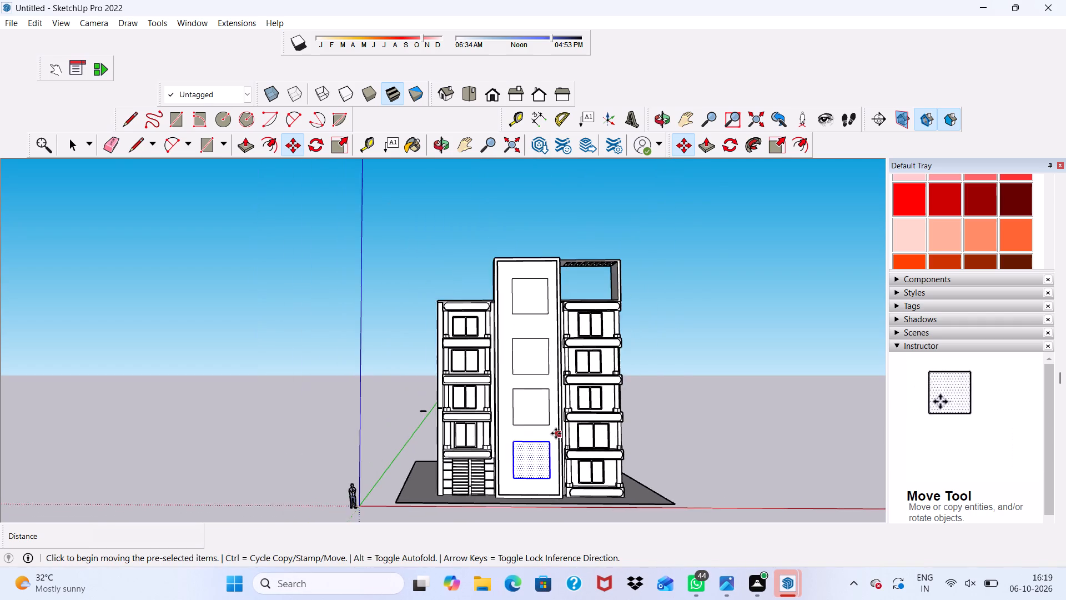
scroll(556, 433, "down", 3)
key("space")
scroll(671, 399, "down", 5)
scroll(641, 476, "up", 10)
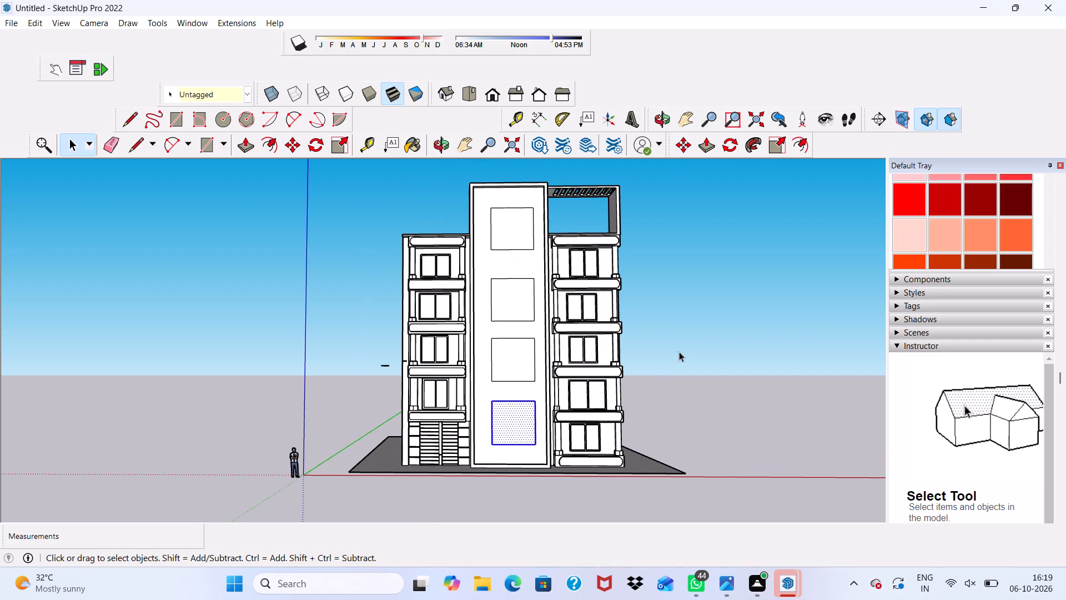
left_click(680, 351)
Move the second square from the top slightly up the central slab, closer to the top square.
scroll(601, 450, "up", 7)
scroll(506, 256, "up", 2)
scroll(506, 256, "down", 5)
scroll(506, 323, "down", 3)
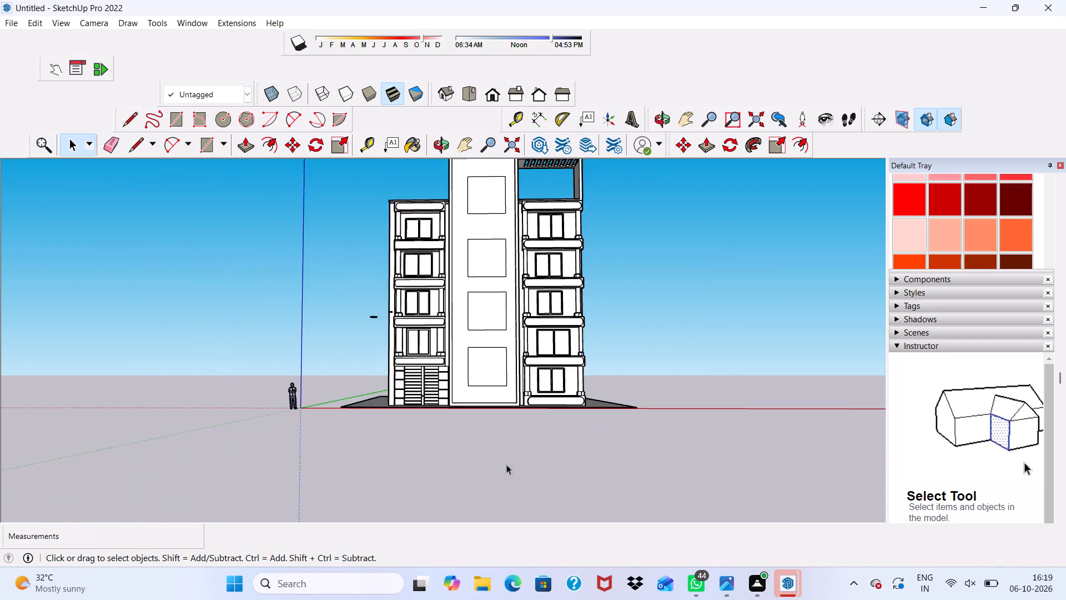
scroll(506, 464, "down", 5)
scroll(481, 261, "up", 3)
left_click(481, 261)
left_click(481, 261)
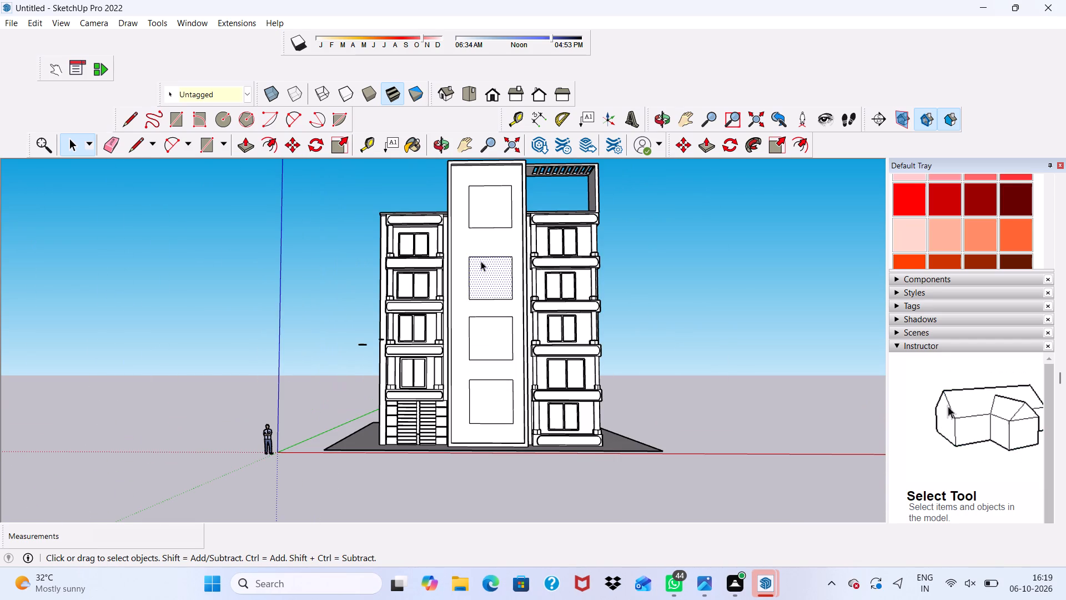
left_click(289, 144)
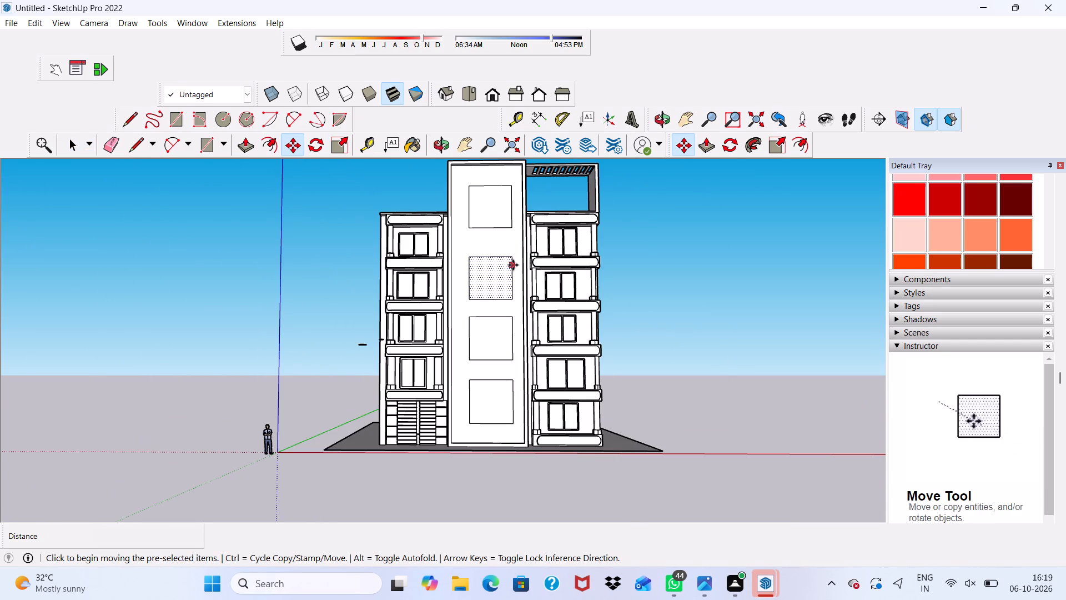
left_click_drag(504, 260, 504, 247)
scroll(504, 247, "down", 4)
left_click_drag(516, 347, 469, 361)
key("space")
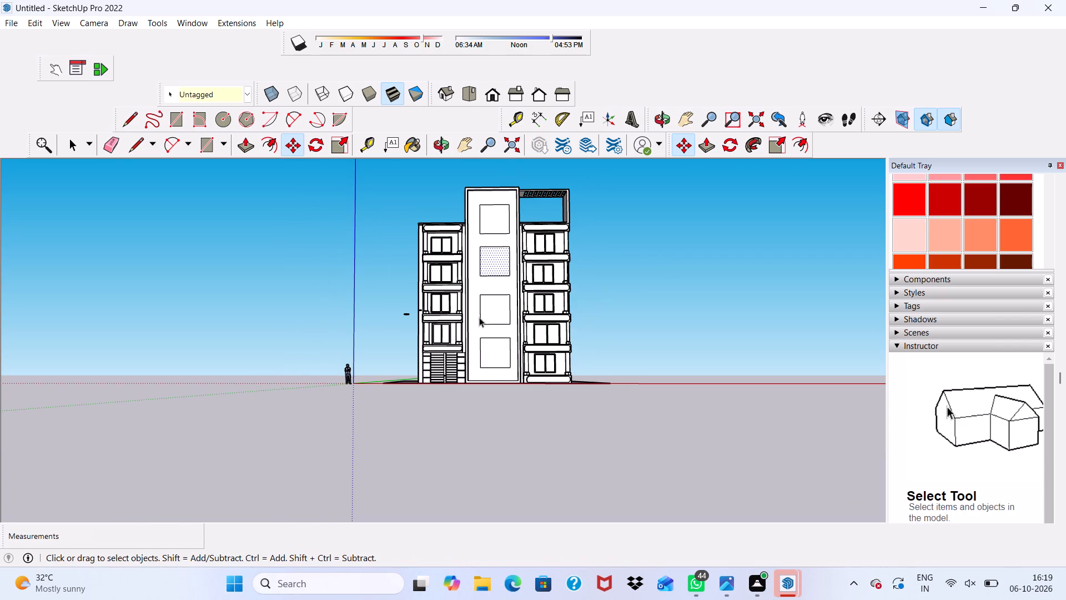
key("space")
left_click(629, 236)
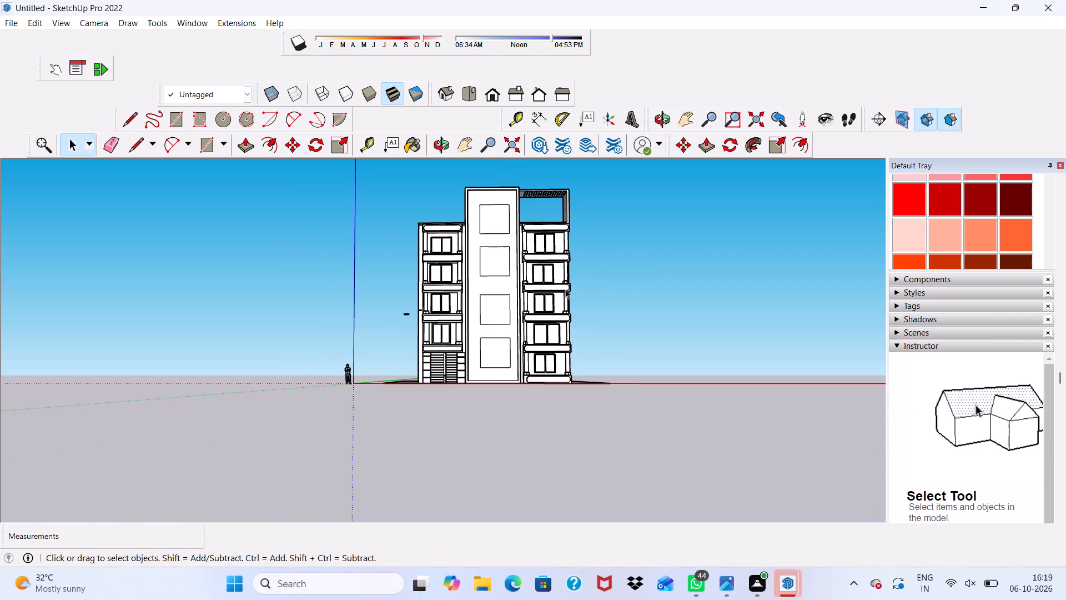
Offset the edges of the two lower squares on the central slab inward by 6" to form frame borders.
scroll(478, 239, "up", 4)
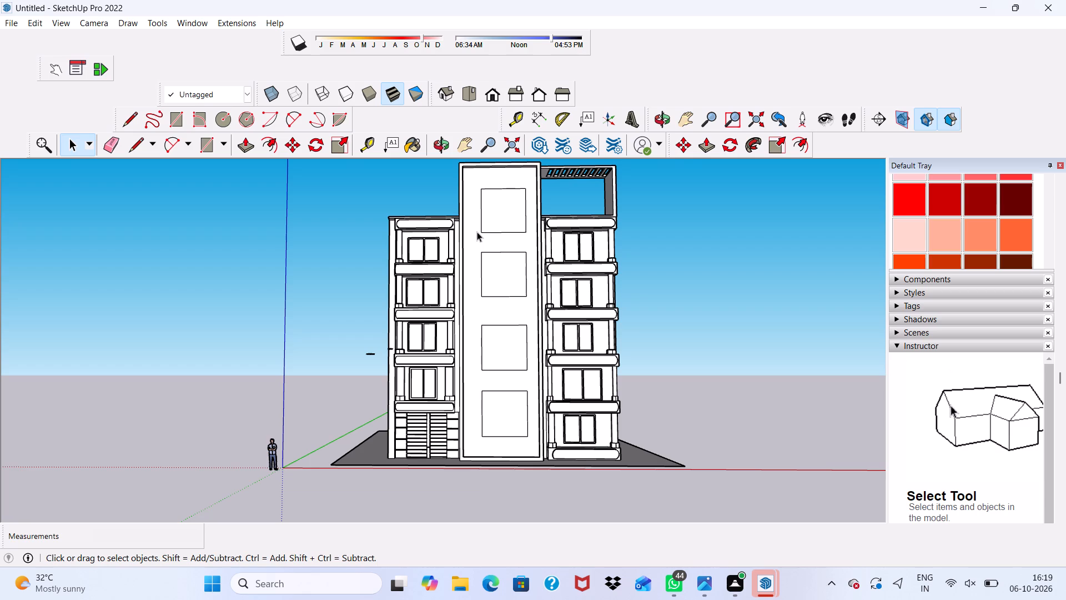
scroll(531, 428, "up", 4)
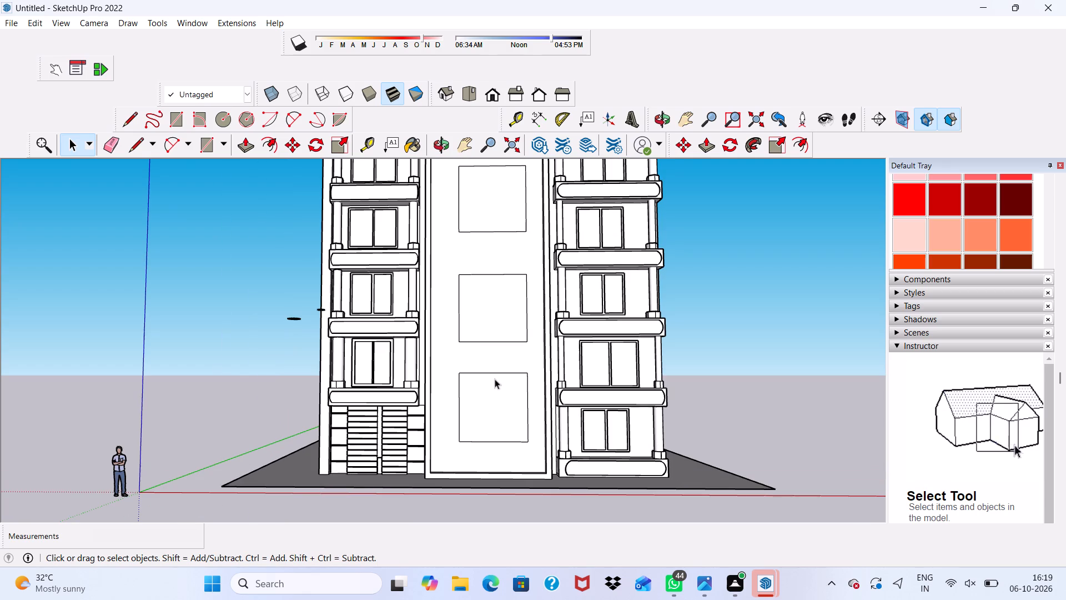
left_click(275, 142)
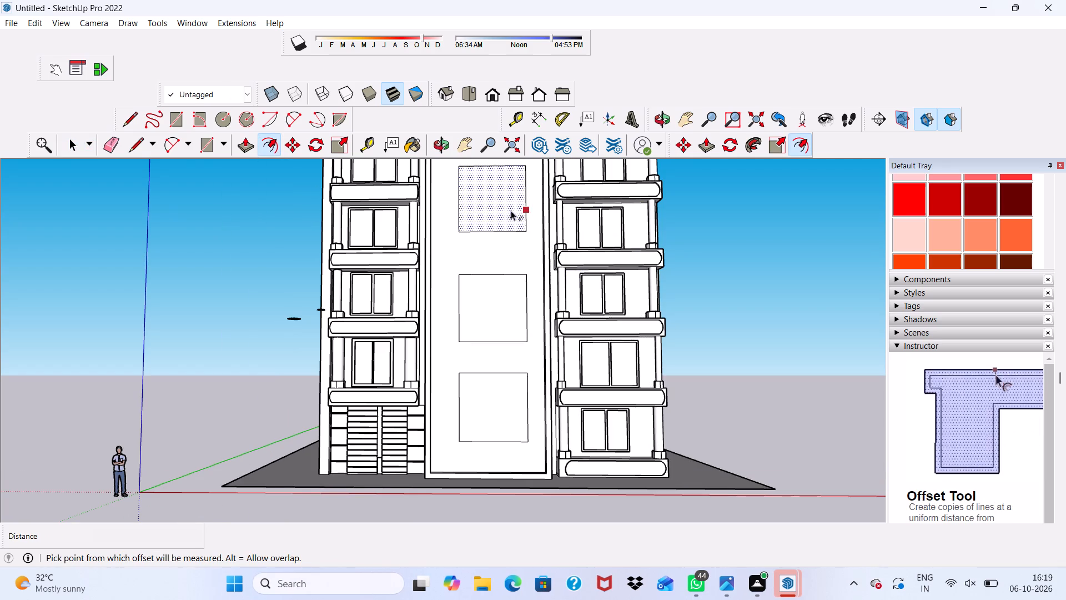
left_click(480, 416)
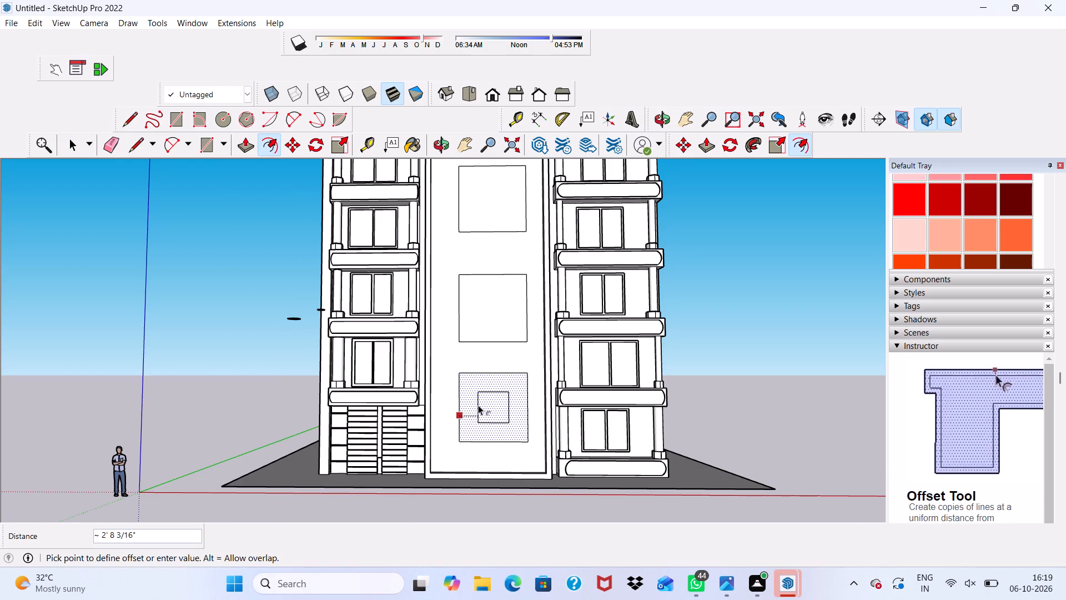
scroll(489, 392, "up", 3)
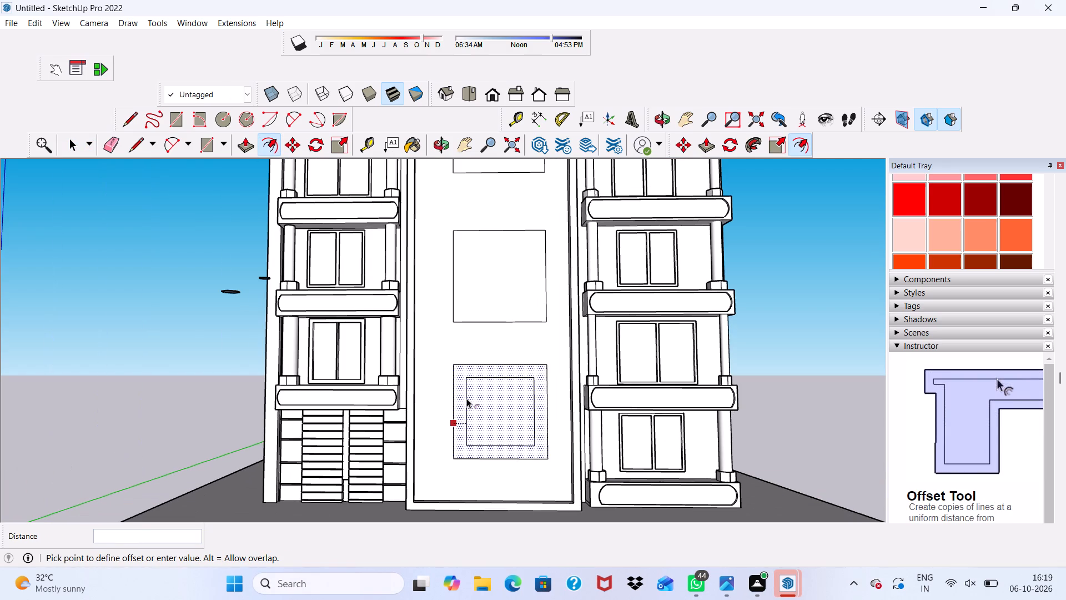
type("6\"")
key("Return")
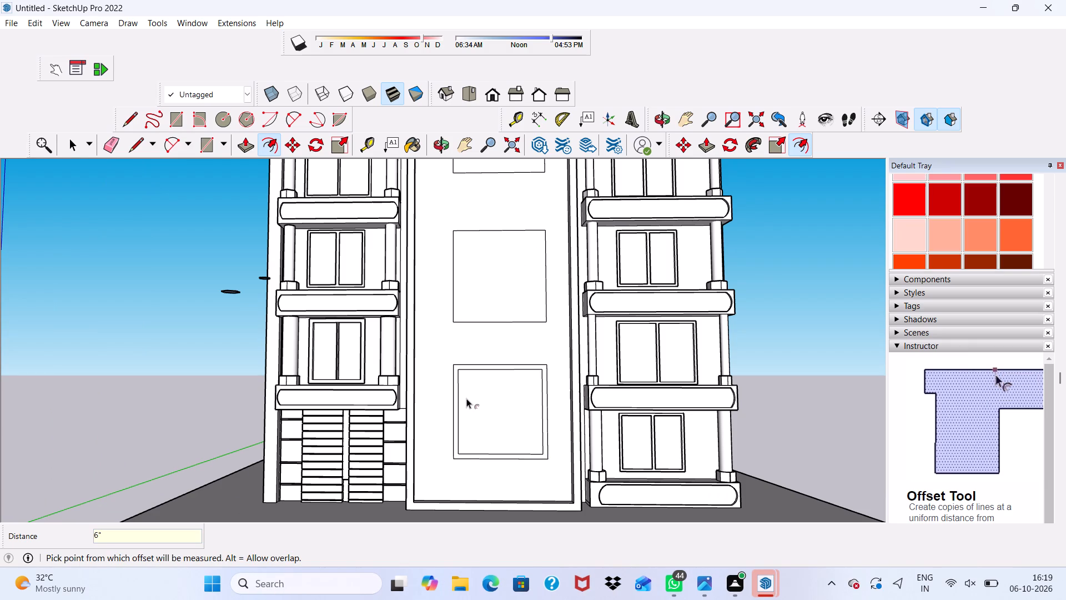
left_click(459, 282)
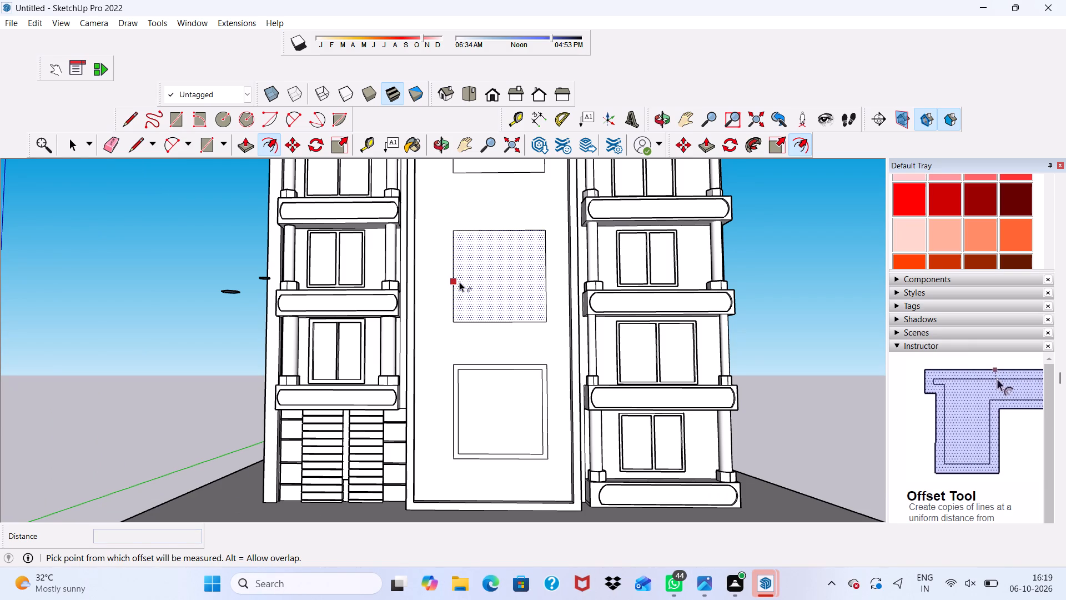
type("6\"")
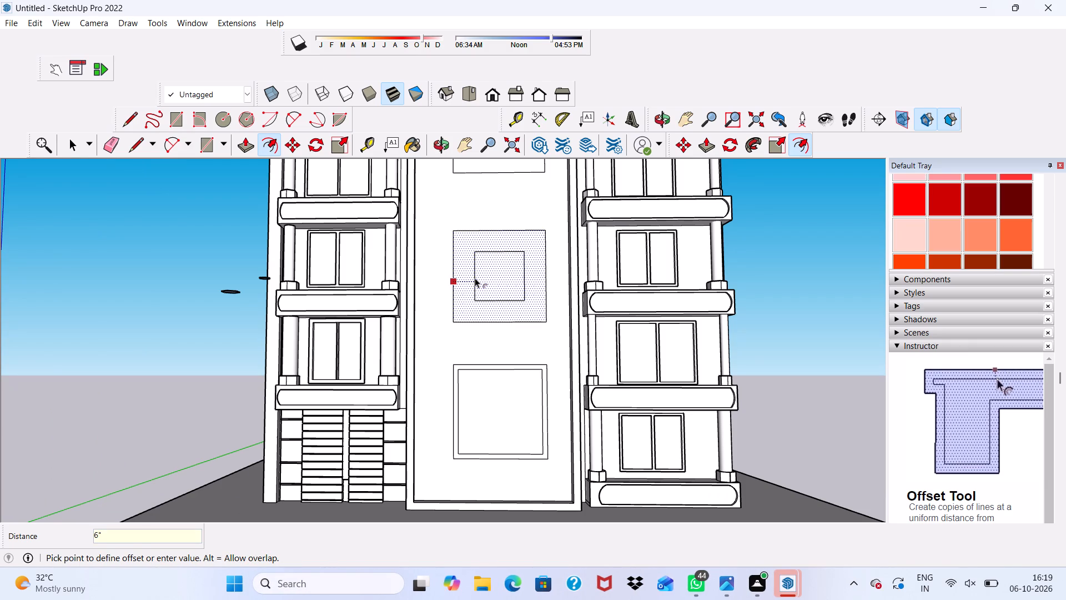
key("Return")
Offset the edges of the two upper squares on the central slab inward by 6" as well.
scroll(475, 278, "down", 6)
scroll(520, 514, "up", 1)
scroll(520, 514, "down", 1)
scroll(520, 514, "up", 1)
scroll(520, 514, "down", 2)
scroll(518, 323, "down", 4)
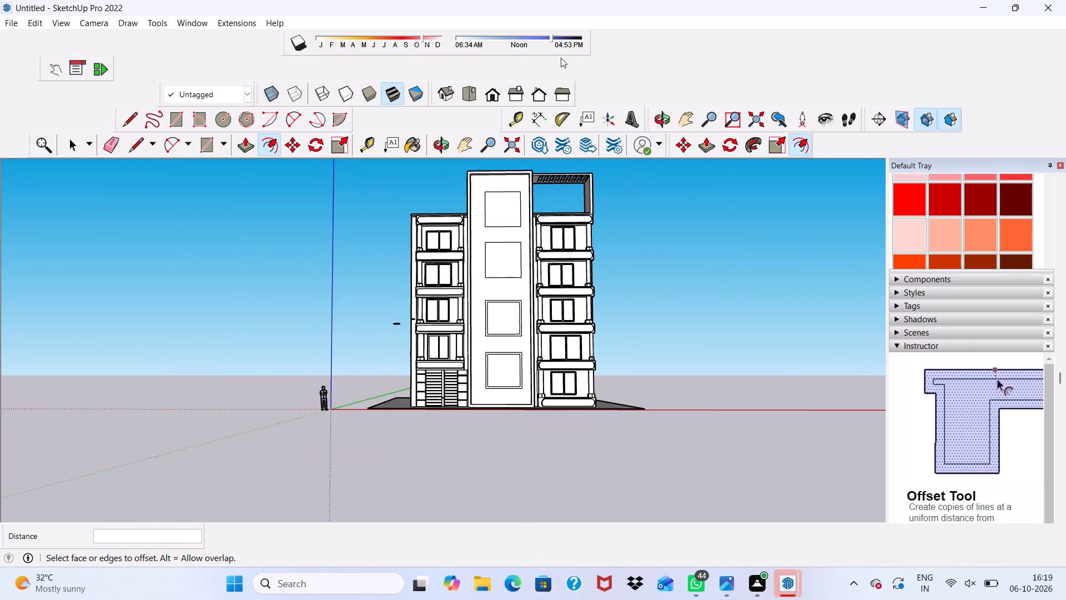
scroll(542, 217, "up", 5)
scroll(477, 304, "up", 3)
left_click(442, 296)
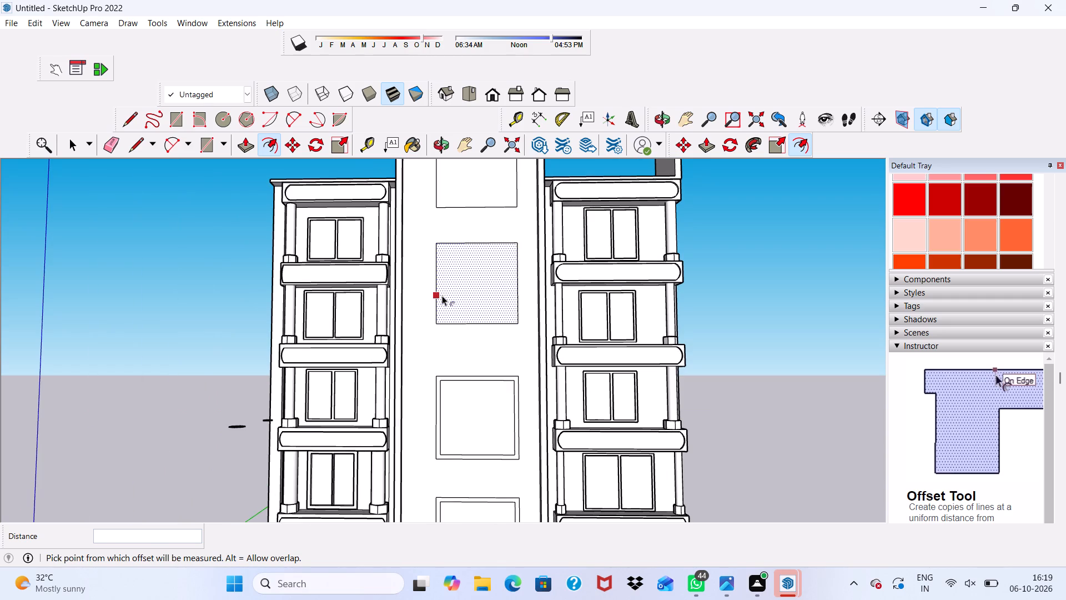
key("6")
key("shift+quotedbl")
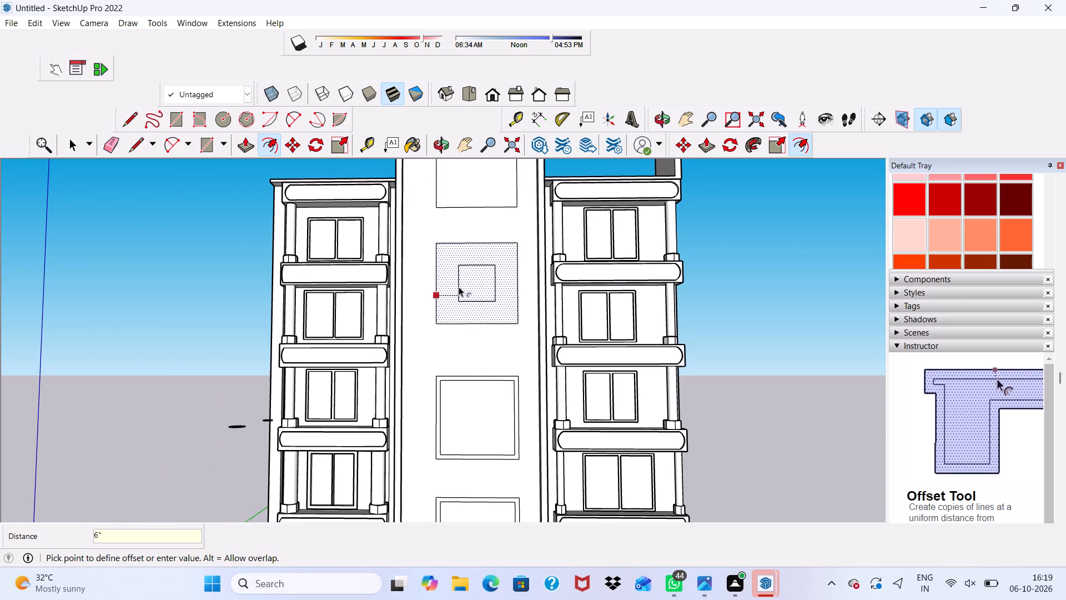
key("Return")
scroll(466, 296, "down", 7)
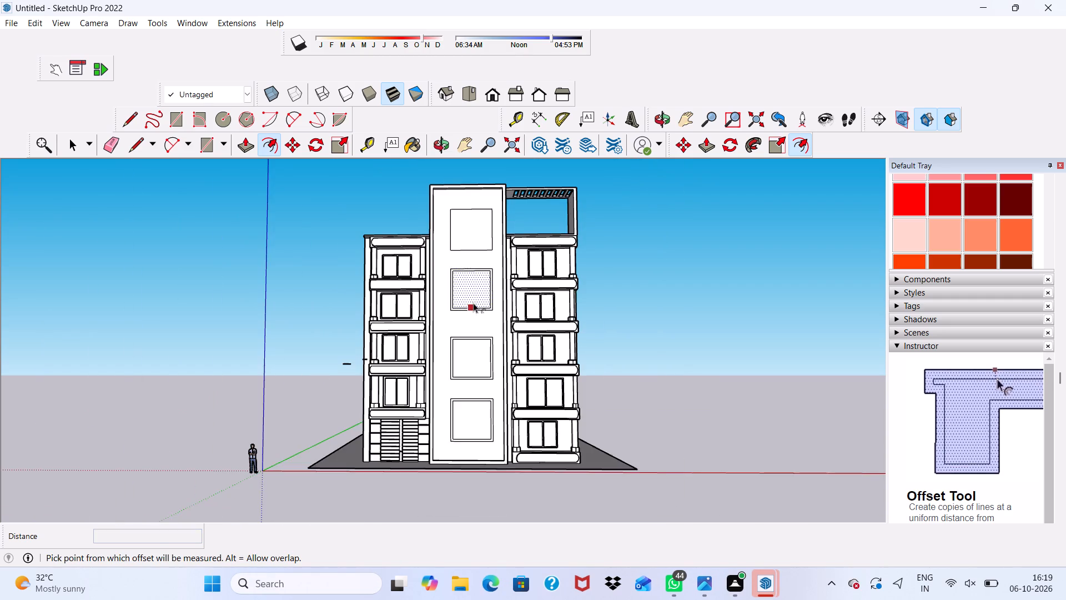
scroll(458, 187, "up", 8)
left_click(450, 253)
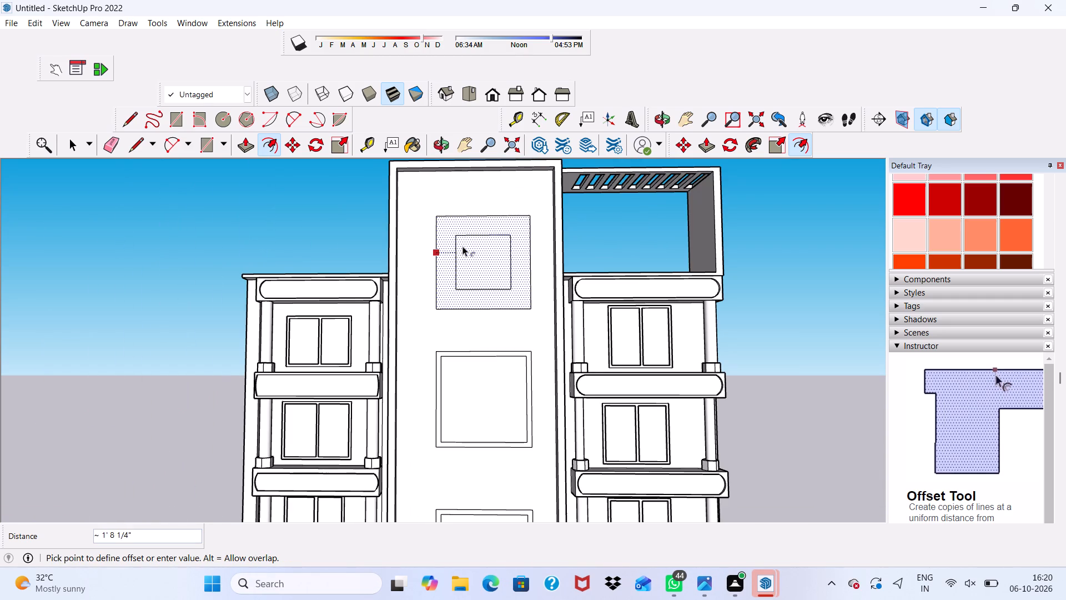
type("6\"")
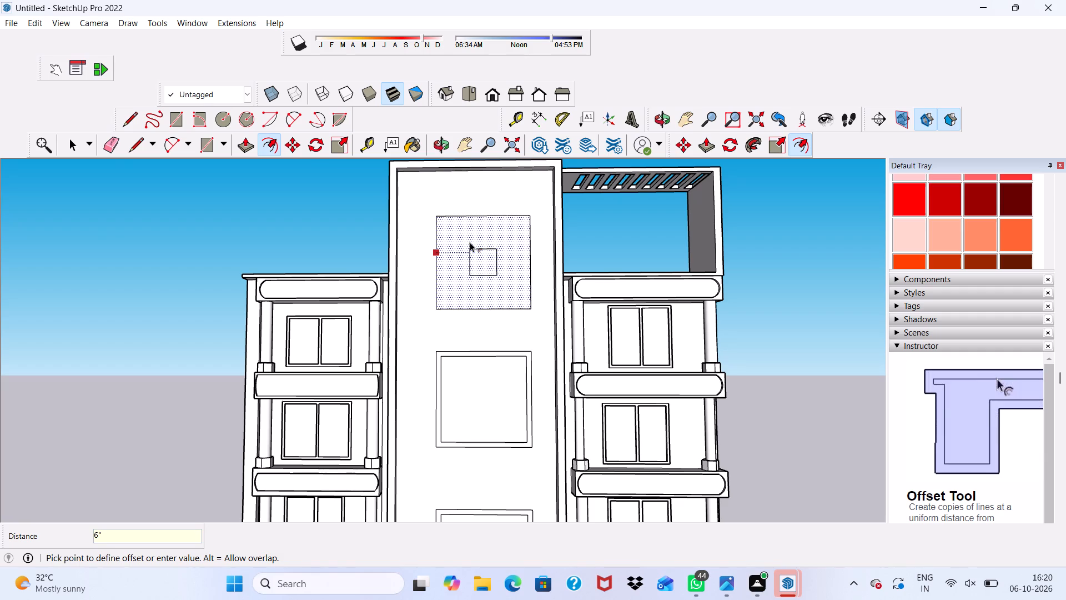
key("Return")
key("space")
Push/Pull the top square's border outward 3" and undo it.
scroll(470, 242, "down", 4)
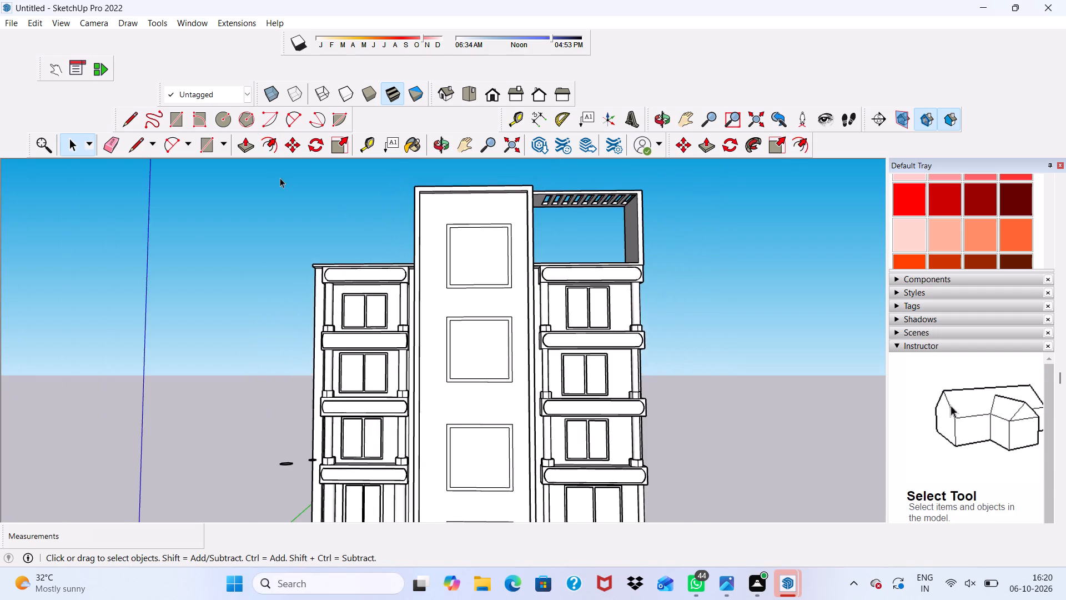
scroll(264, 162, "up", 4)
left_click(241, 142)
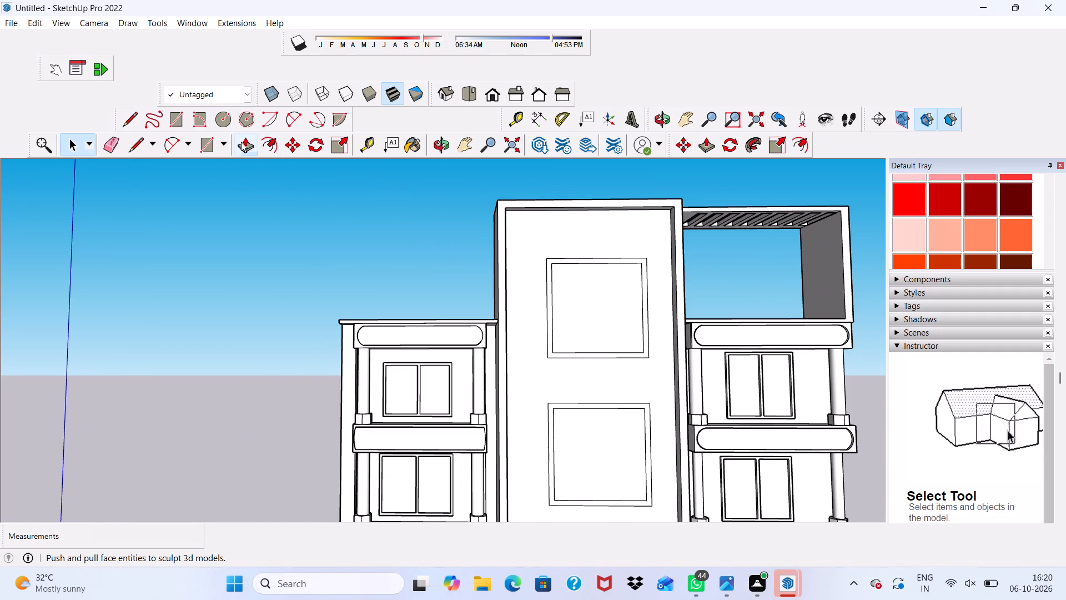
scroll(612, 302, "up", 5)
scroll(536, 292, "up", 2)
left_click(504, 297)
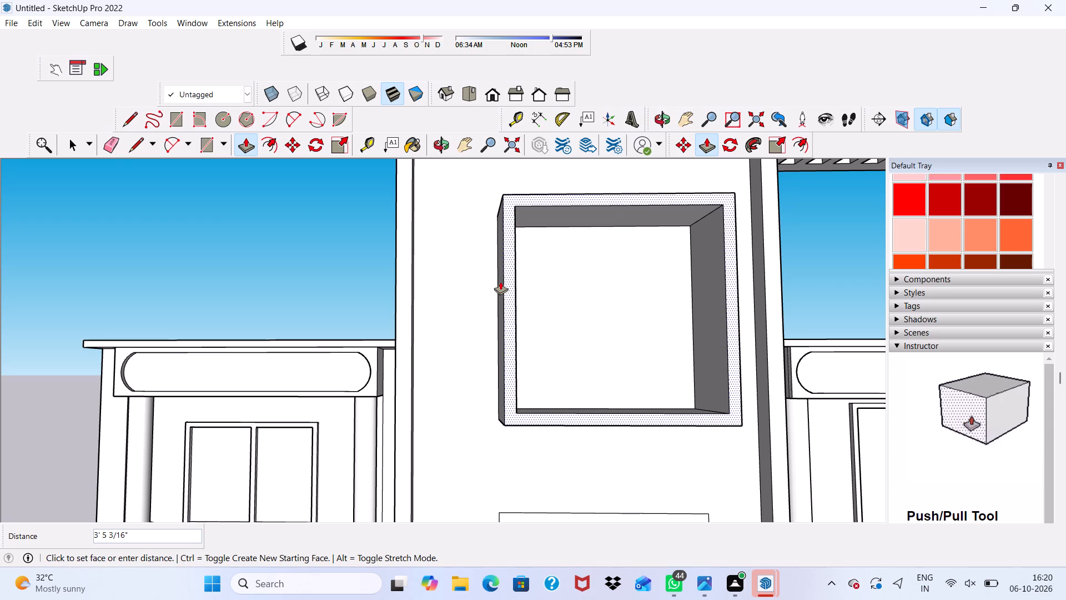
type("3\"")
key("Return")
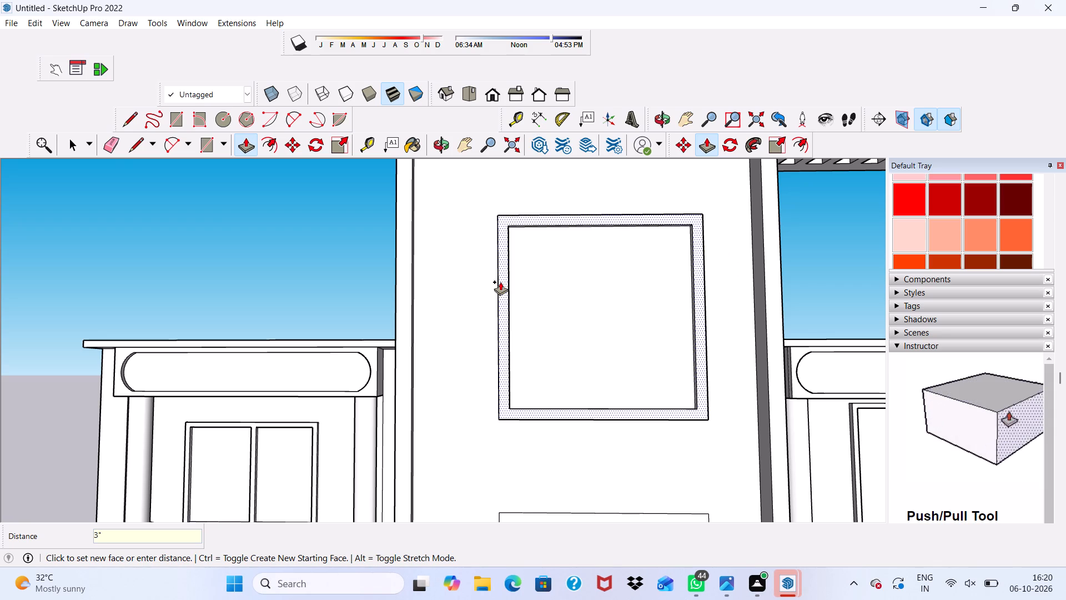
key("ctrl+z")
Push/Pull the top square's border outward 6" from the central slab's face.
scroll(474, 231, "up", 3)
scroll(516, 267, "up", 2)
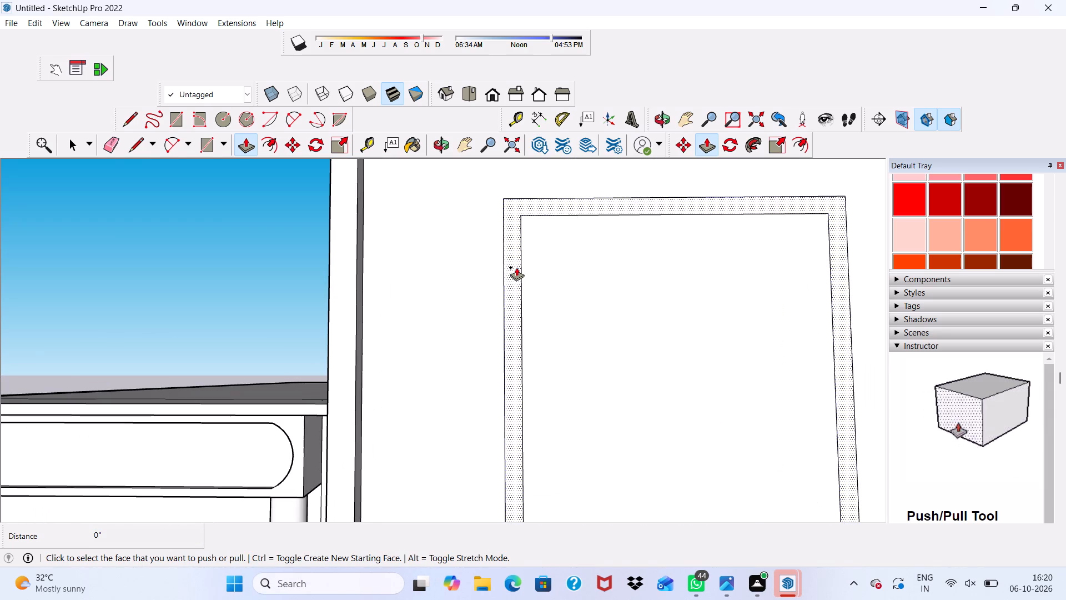
left_click(516, 267)
type("6\"")
key("Return")
Push/Pull the second square's border outward 6", flush with the top frame.
scroll(456, 119, "down", 5)
scroll(474, 146, "up", 1)
scroll(489, 167, "down", 5)
scroll(492, 171, "up", 1)
scroll(492, 171, "down", 2)
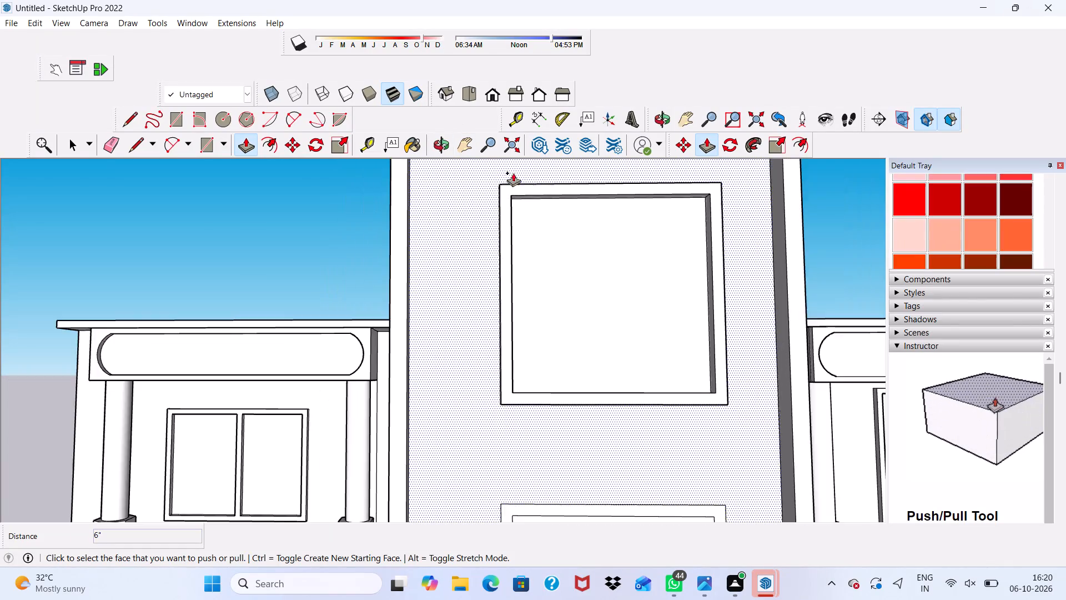
scroll(513, 173, "down", 4)
scroll(543, 423, "up", 1)
scroll(545, 412, "down", 1)
scroll(545, 406, "up", 4)
scroll(547, 384, "down", 6)
scroll(530, 549, "up", 3)
scroll(524, 407, "up", 2)
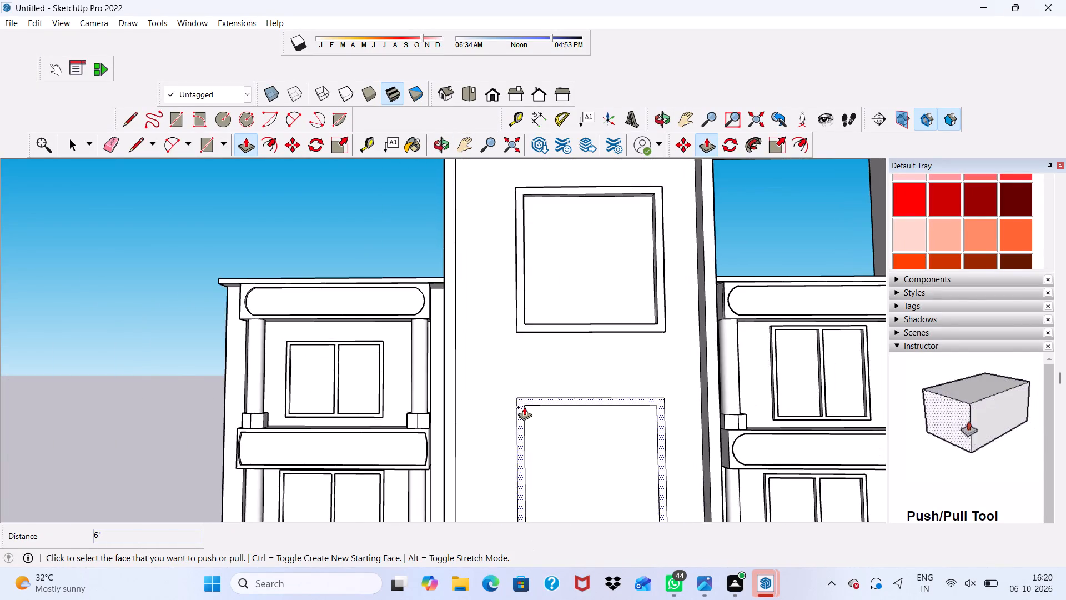
scroll(524, 407, "up", 5)
left_click(514, 411)
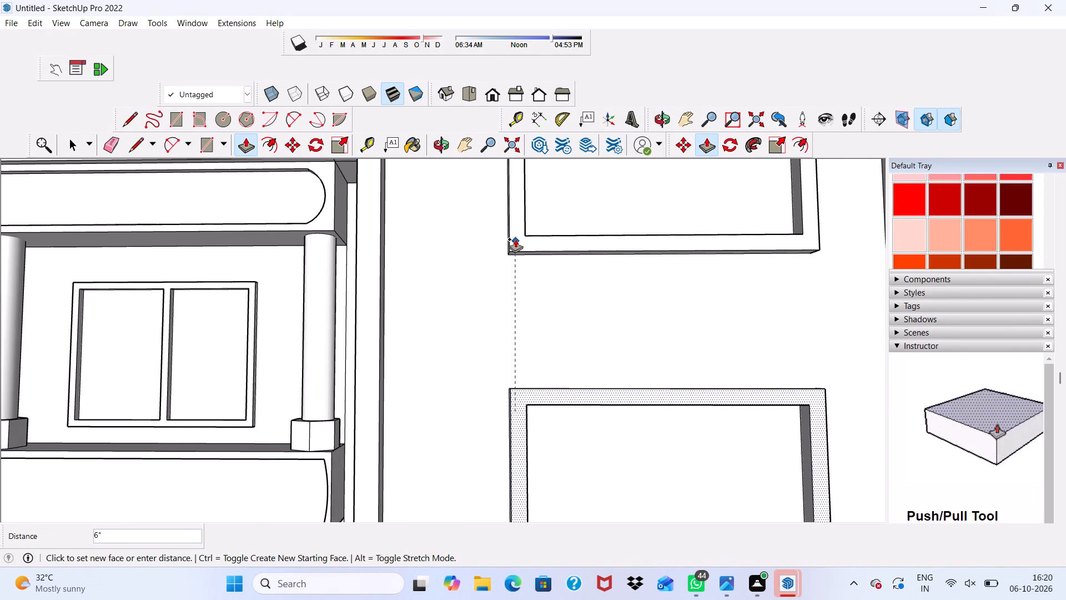
left_click(510, 231)
Push/Pull the third square's border on the central slab outward 6", flush with the frame above it.
scroll(510, 231, "down", 9)
middle_click_drag(559, 341, 537, 221)
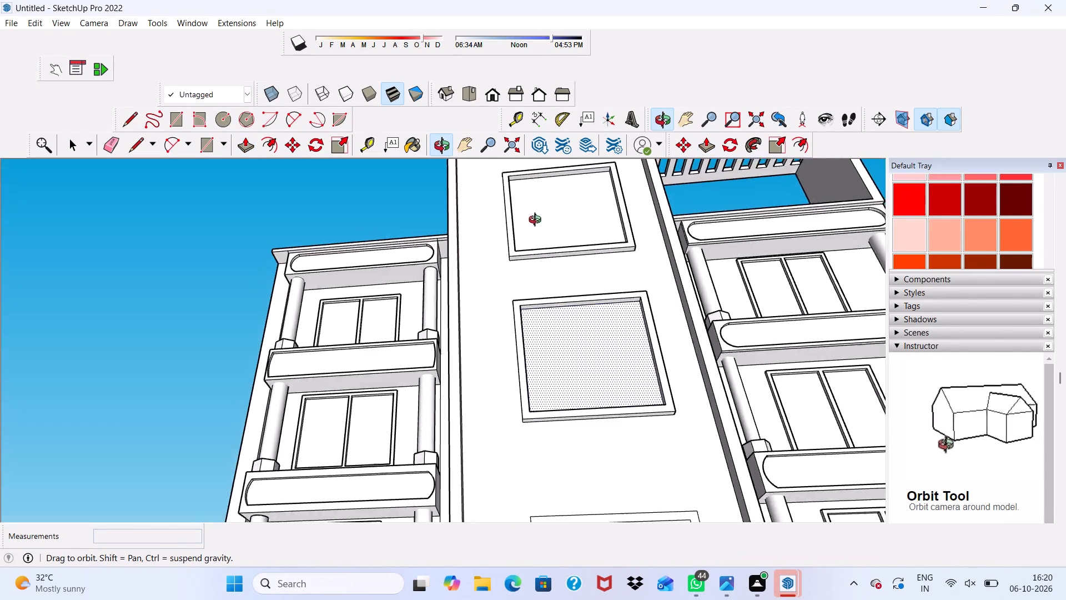
middle_click_drag(537, 221, 449, 337)
scroll(449, 337, "down", 2)
scroll(449, 337, "up", 1)
scroll(449, 340, "down", 6)
scroll(462, 523, "up", 4)
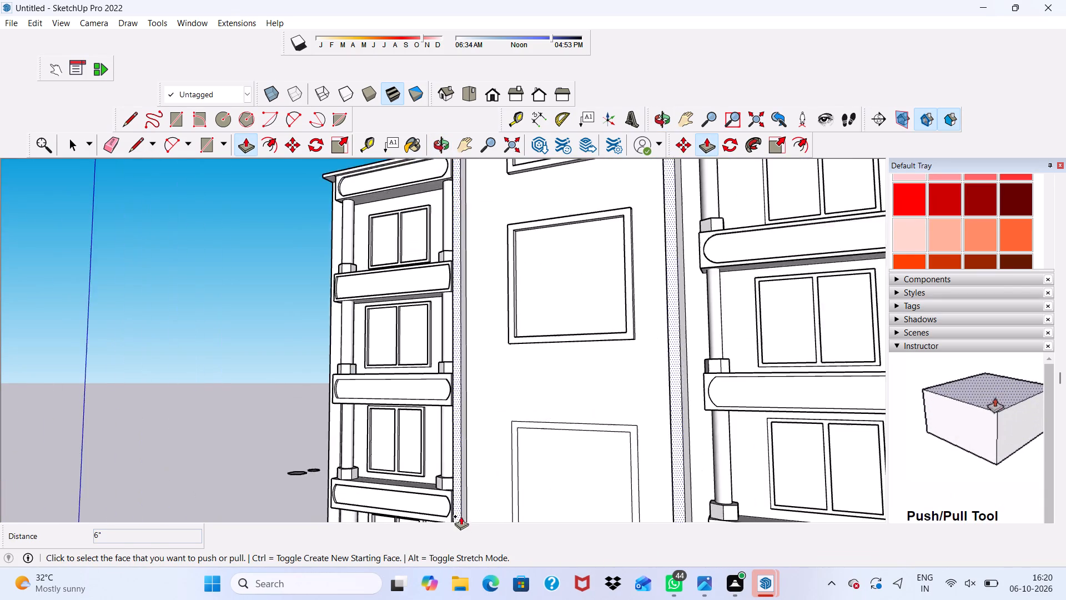
scroll(461, 516, "up", 10)
scroll(582, 299, "down", 11)
scroll(570, 439, "up", 4)
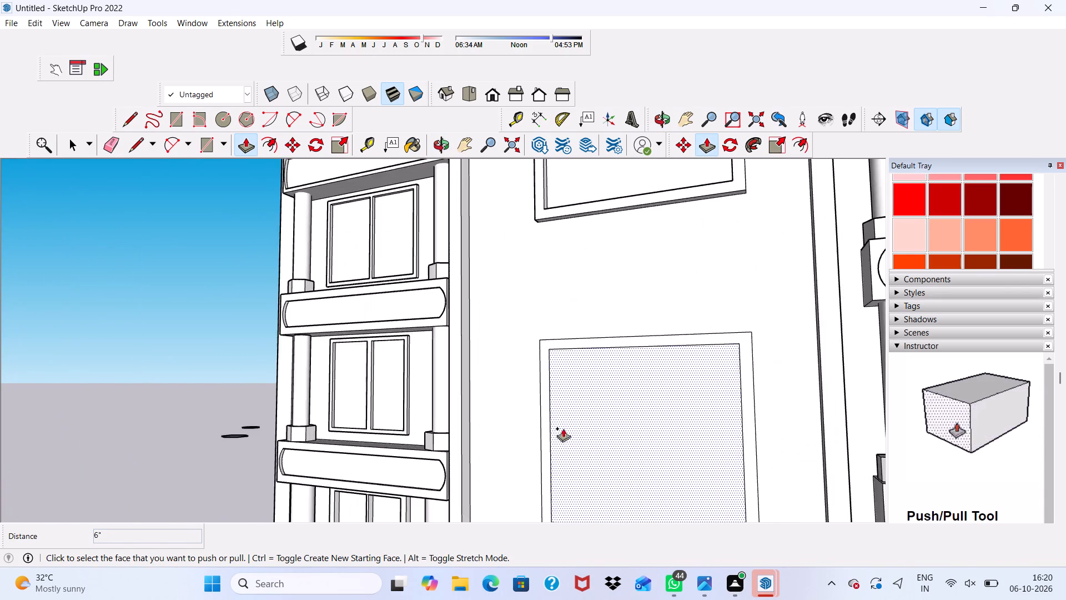
scroll(563, 428, "up", 3)
scroll(547, 349, "up", 2)
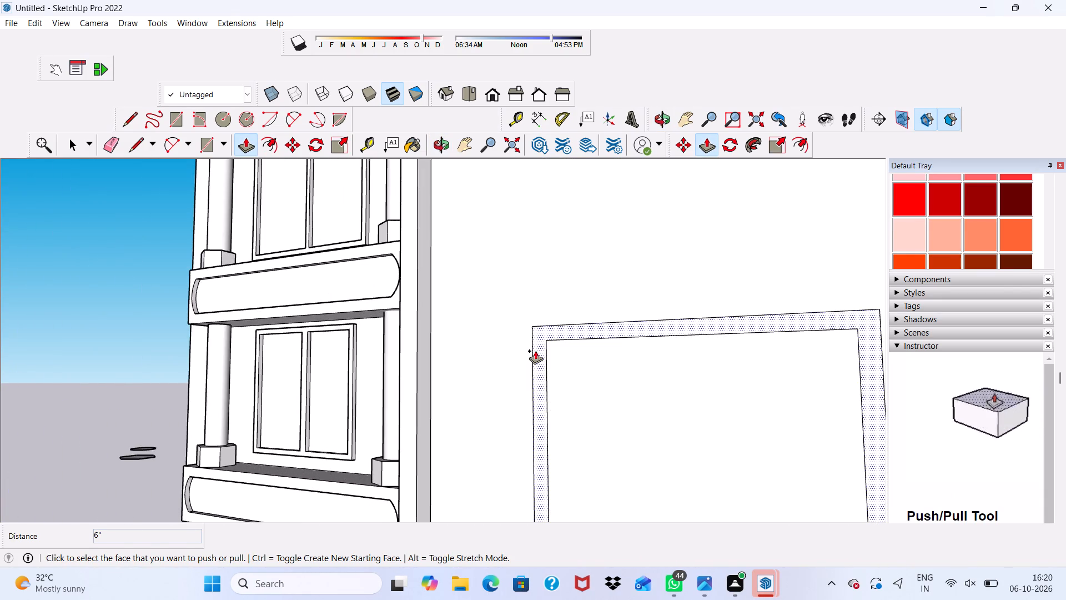
left_click(535, 351)
scroll(514, 311, "down", 7)
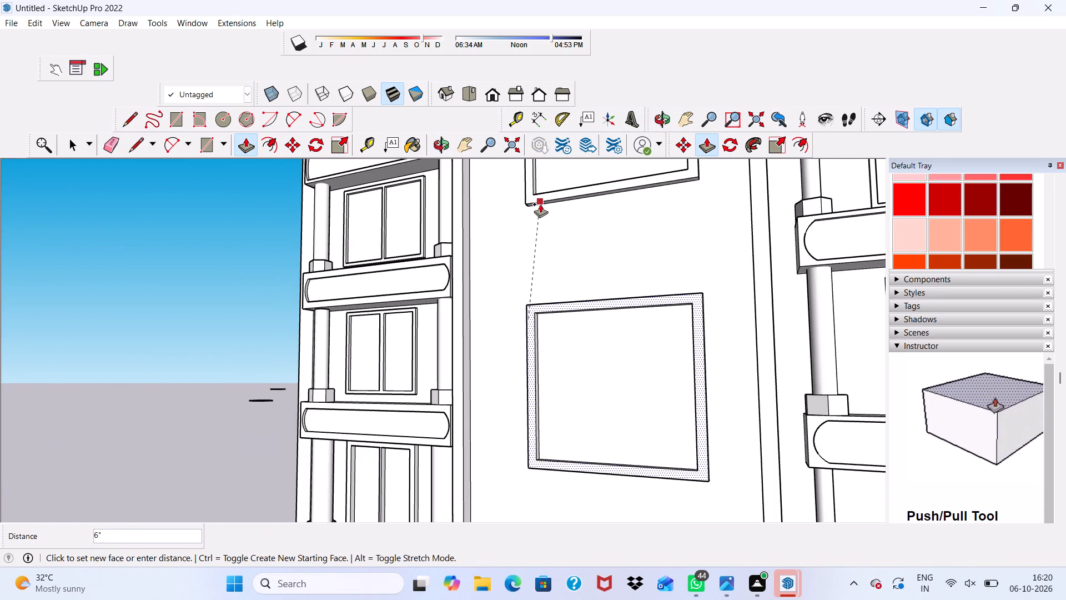
left_click(540, 204)
Push/Pull the bottom square's border outward from the central slab's face, flush with the frame above it.
scroll(540, 204, "down", 4)
middle_click_drag(566, 282, 672, 116)
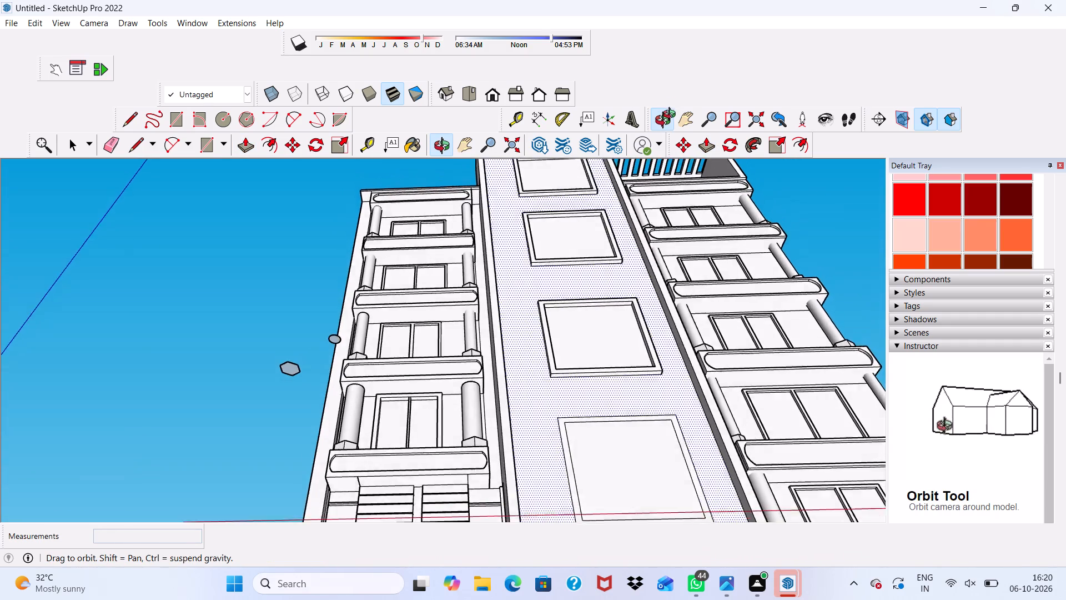
middle_click_drag(672, 116, 505, 341)
scroll(504, 348, "down", 4)
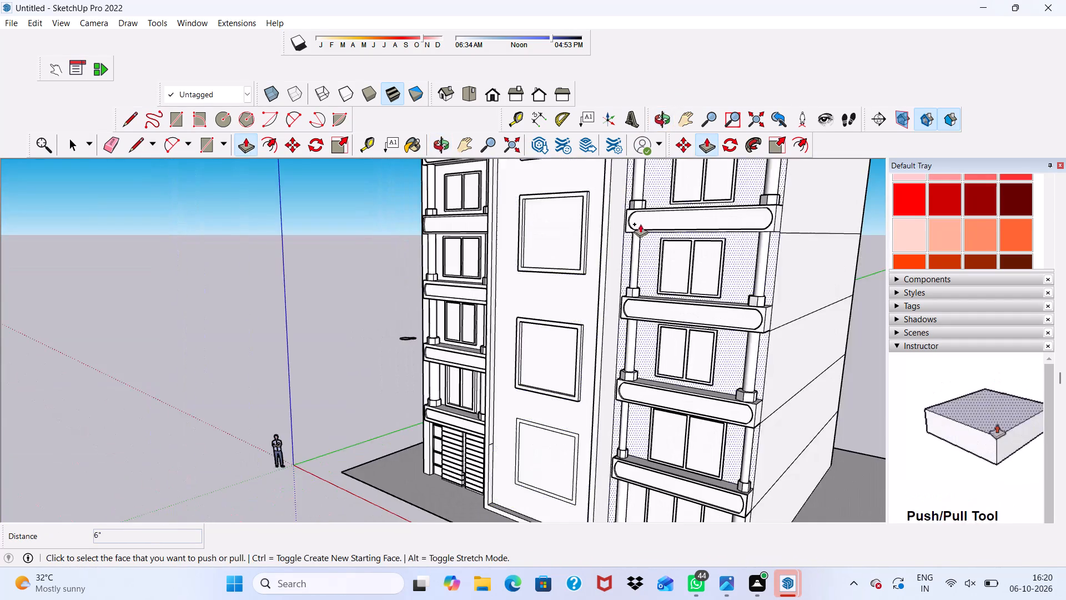
scroll(640, 224, "down", 4)
scroll(536, 532, "up", 20)
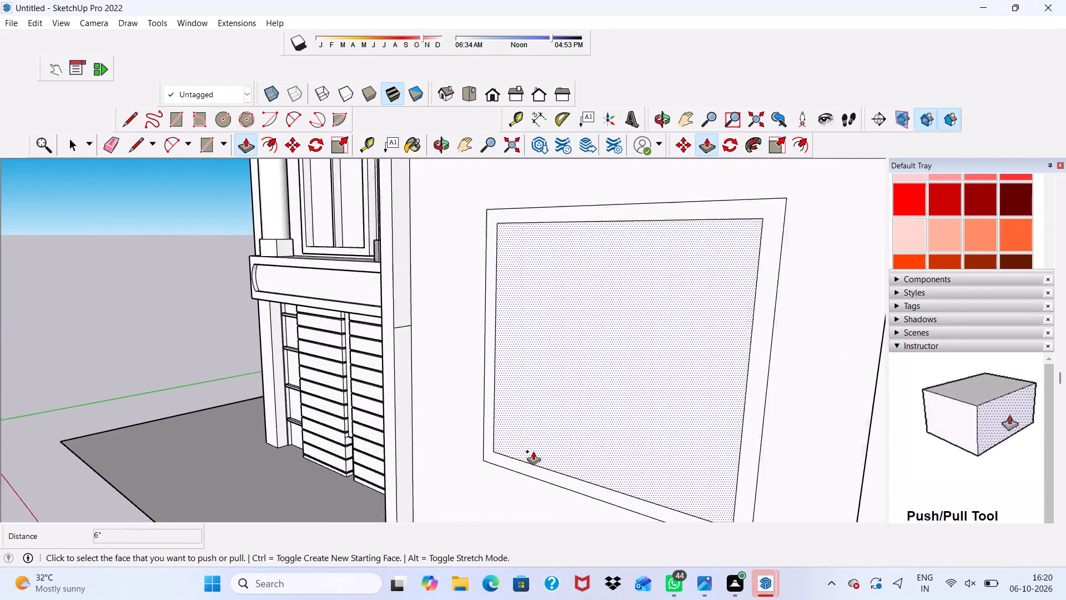
scroll(533, 451, "up", 1)
left_click(500, 466)
scroll(450, 391, "down", 8)
scroll(452, 332, "up", 1)
scroll(452, 332, "down", 1)
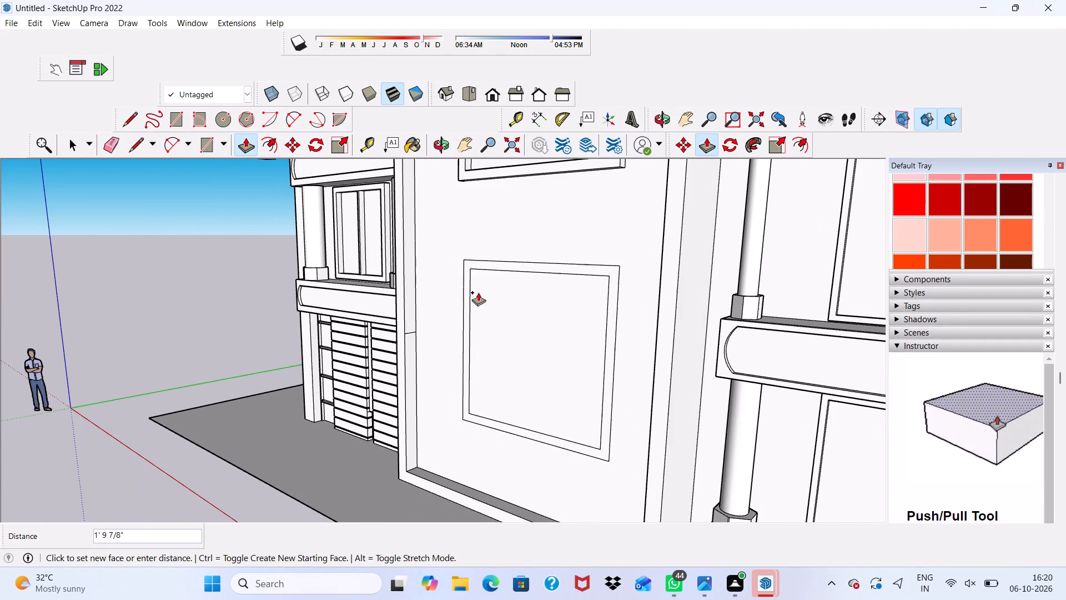
left_click(472, 178)
scroll(465, 265, "down", 1)
middle_click_drag(464, 314, 585, 244)
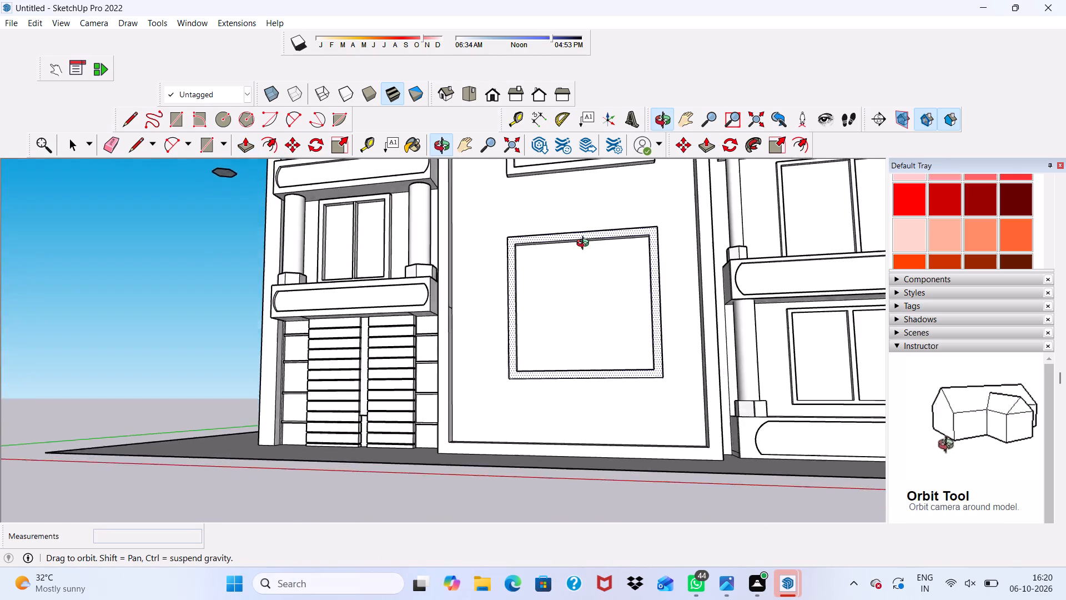
middle_click_drag(585, 244, 661, 295)
scroll(661, 295, "down", 2)
key("space")
Paint the narrow border strip around the central slab's front face with Color B02.
scroll(661, 296, "down", 10)
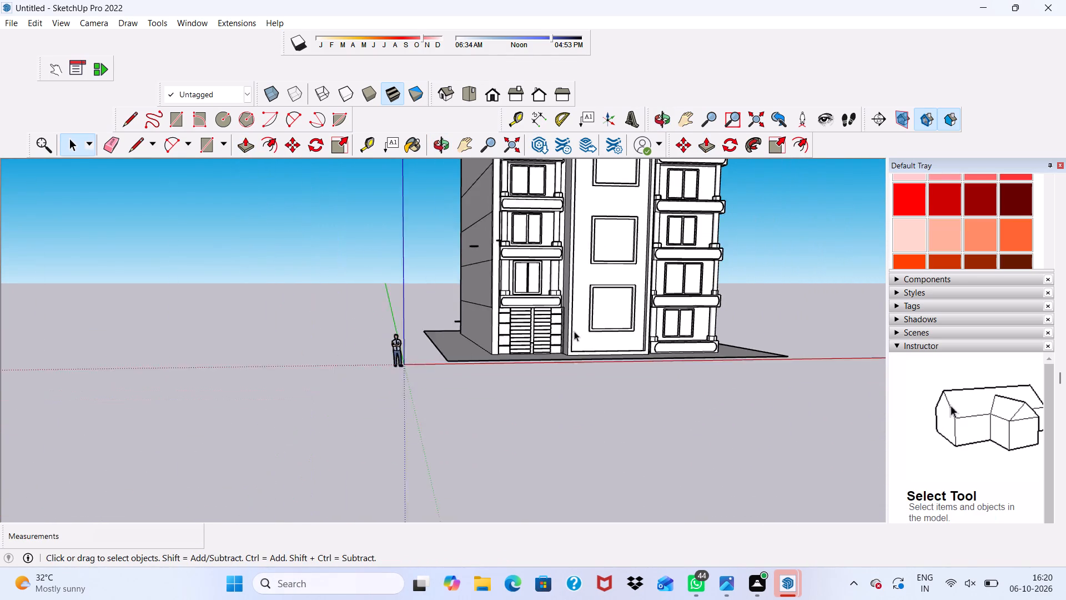
scroll(574, 331, "down", 5)
middle_click_drag(580, 326, 568, 387)
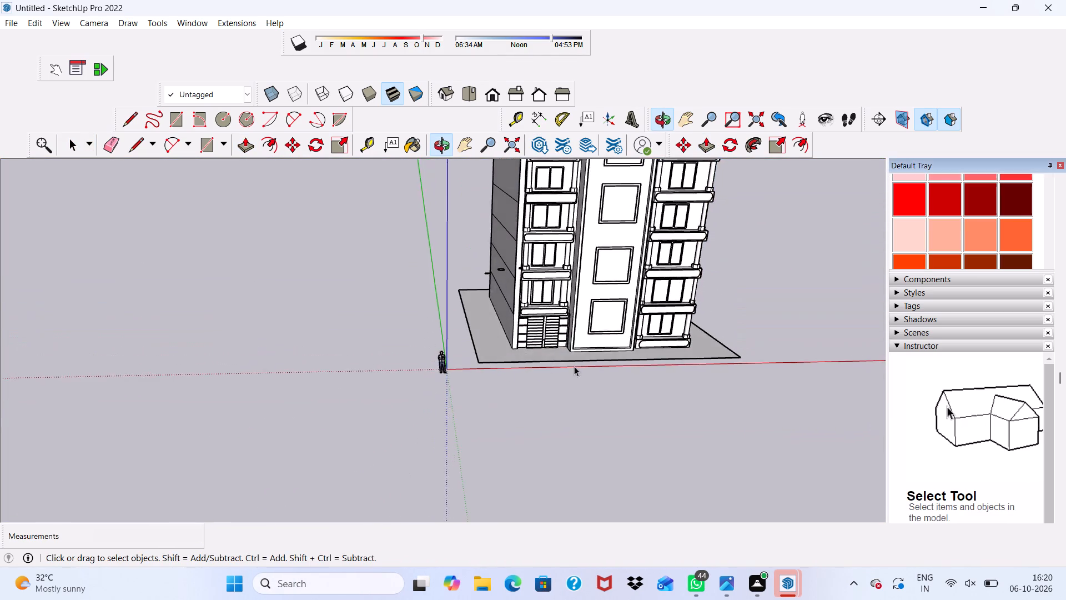
scroll(567, 294, "up", 4)
scroll(577, 316, "down", 1)
middle_click_drag(579, 326, 571, 248)
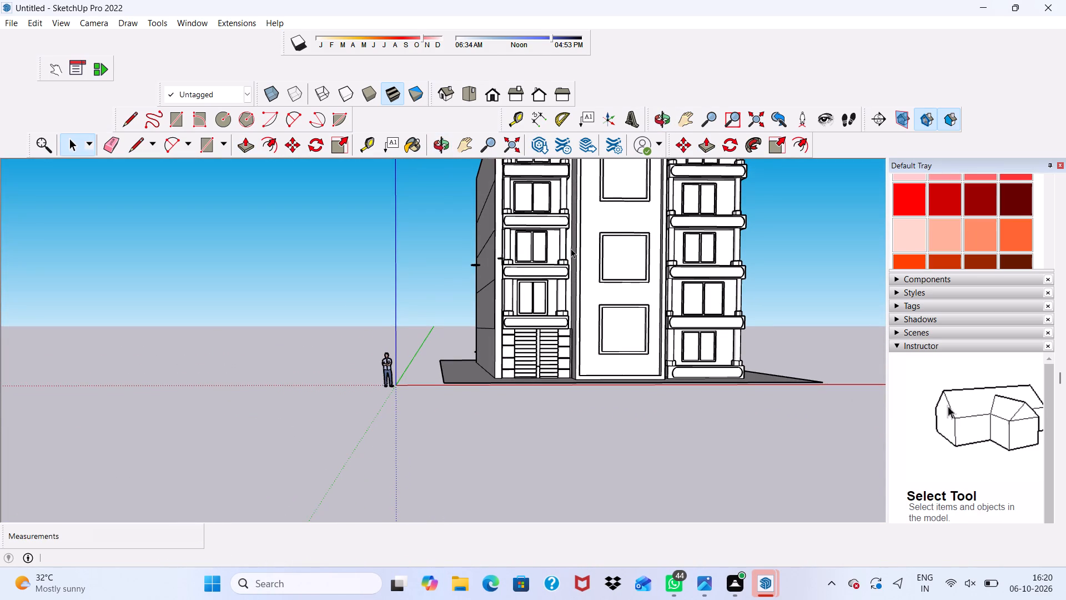
scroll(571, 248, "up", 3)
scroll(571, 248, "down", 3)
scroll(590, 262, "up", 4)
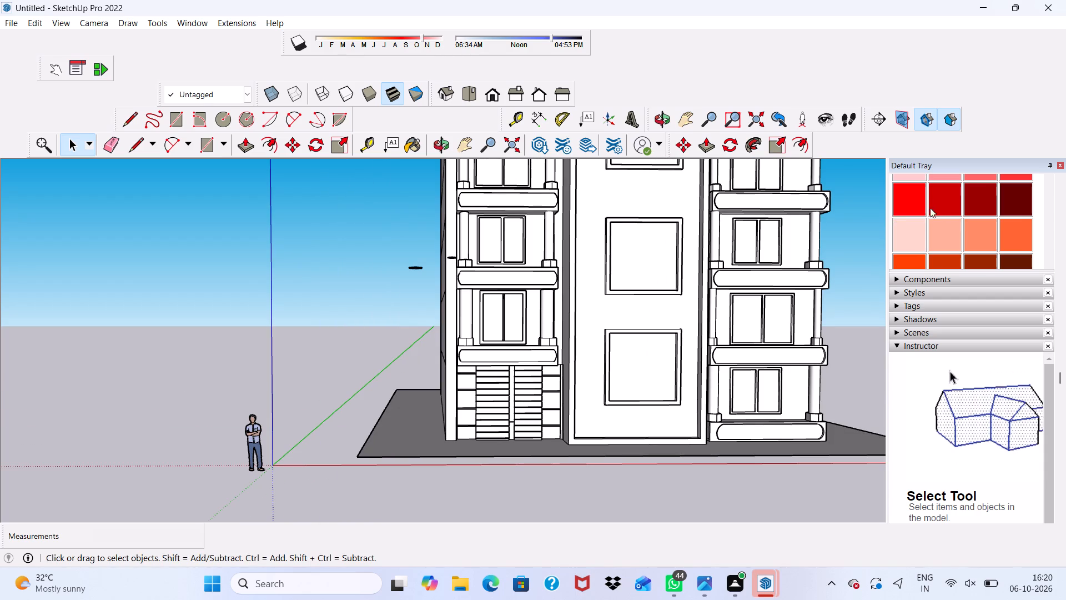
left_click(942, 233)
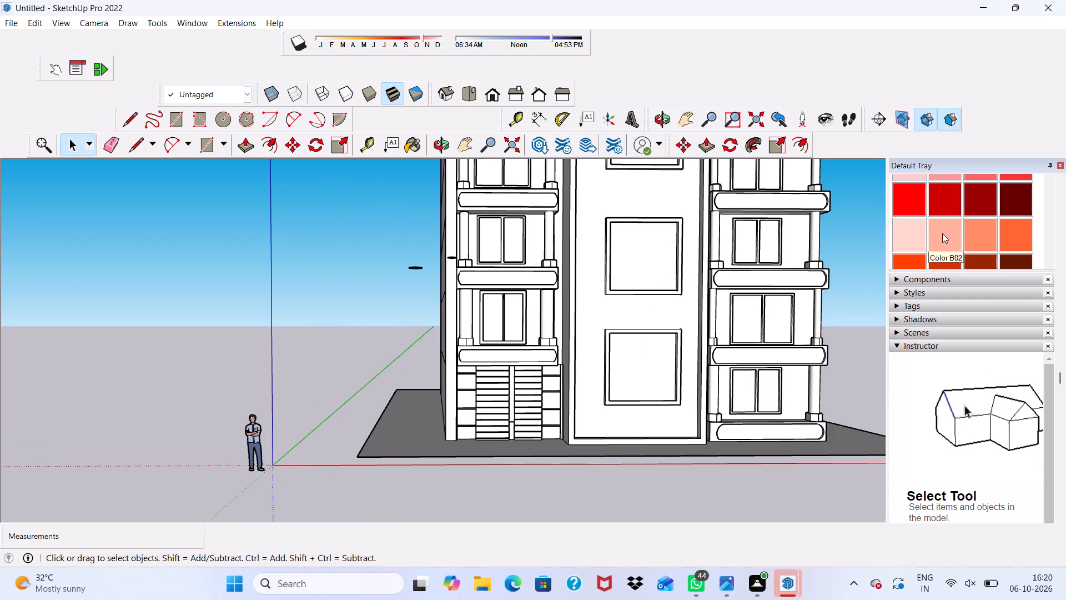
scroll(534, 329, "up", 8)
left_click(579, 328)
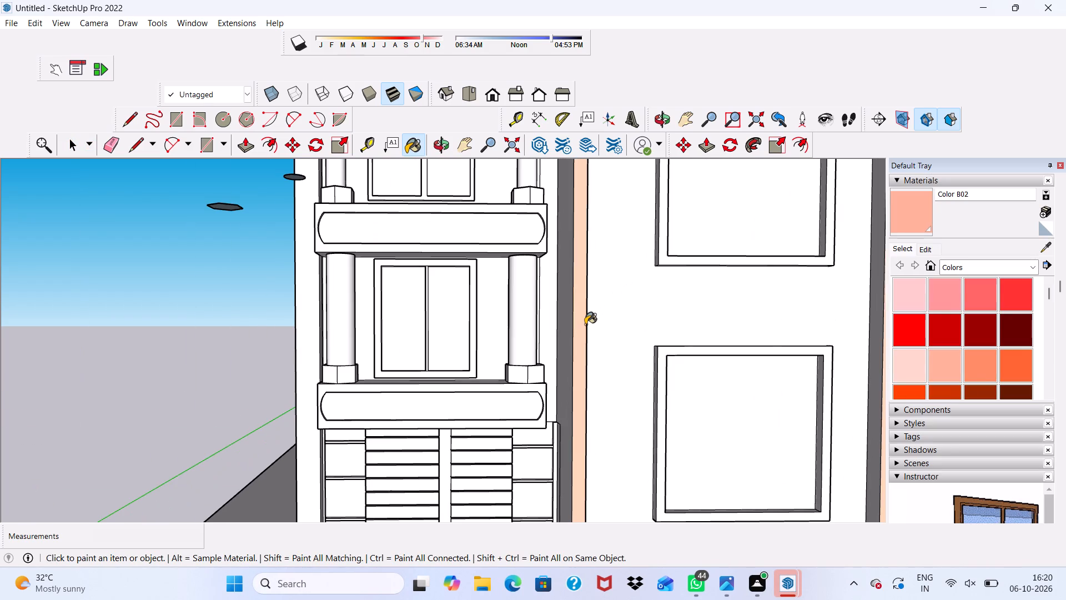
Choose another shade from the Colors material collection for painting the facade.
scroll(585, 324, "down", 3)
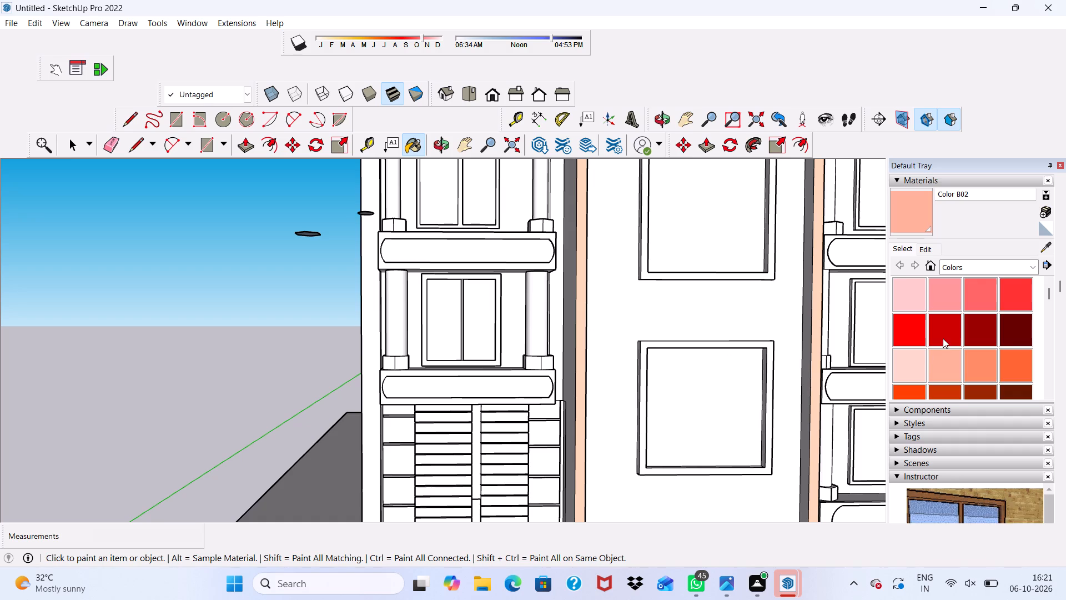
left_click(961, 312)
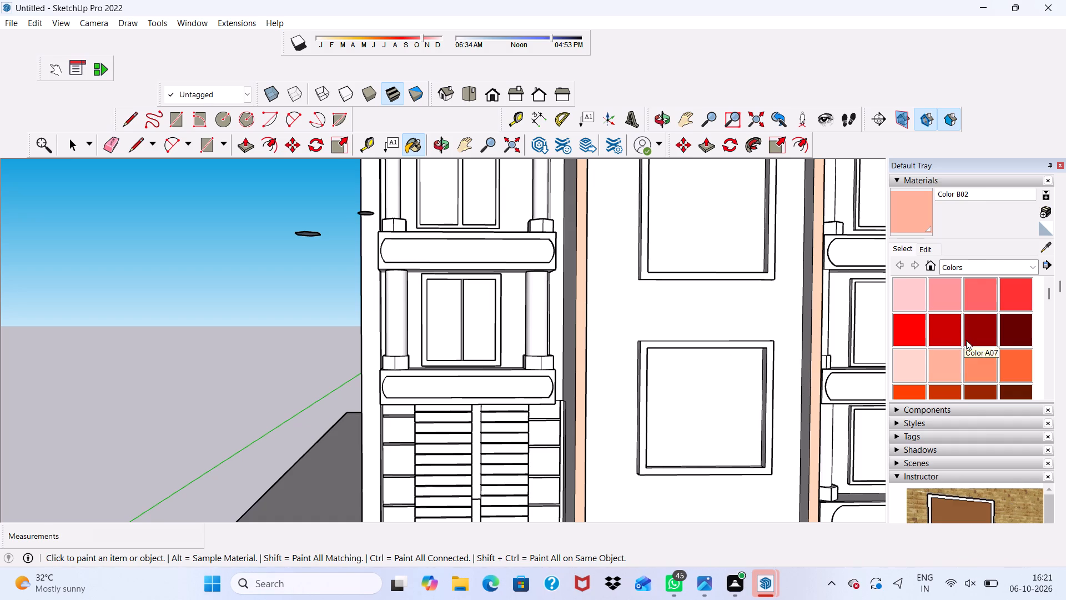
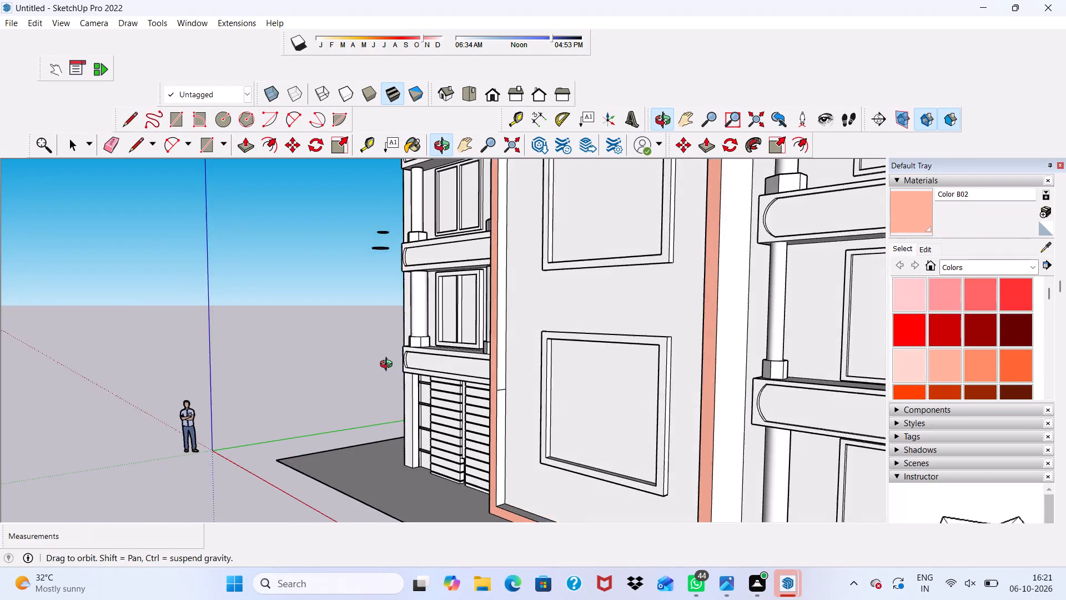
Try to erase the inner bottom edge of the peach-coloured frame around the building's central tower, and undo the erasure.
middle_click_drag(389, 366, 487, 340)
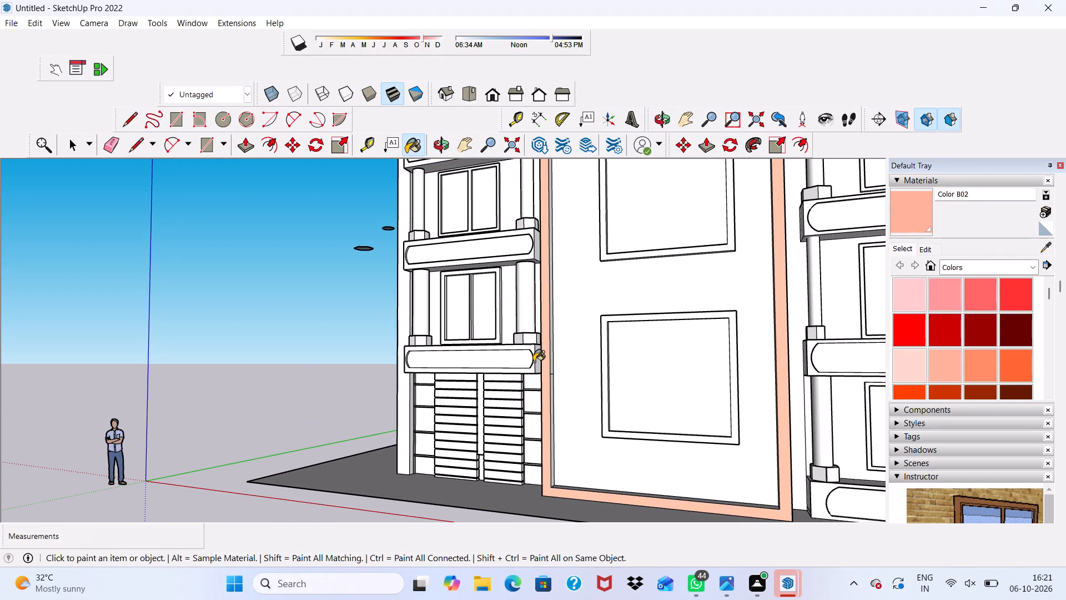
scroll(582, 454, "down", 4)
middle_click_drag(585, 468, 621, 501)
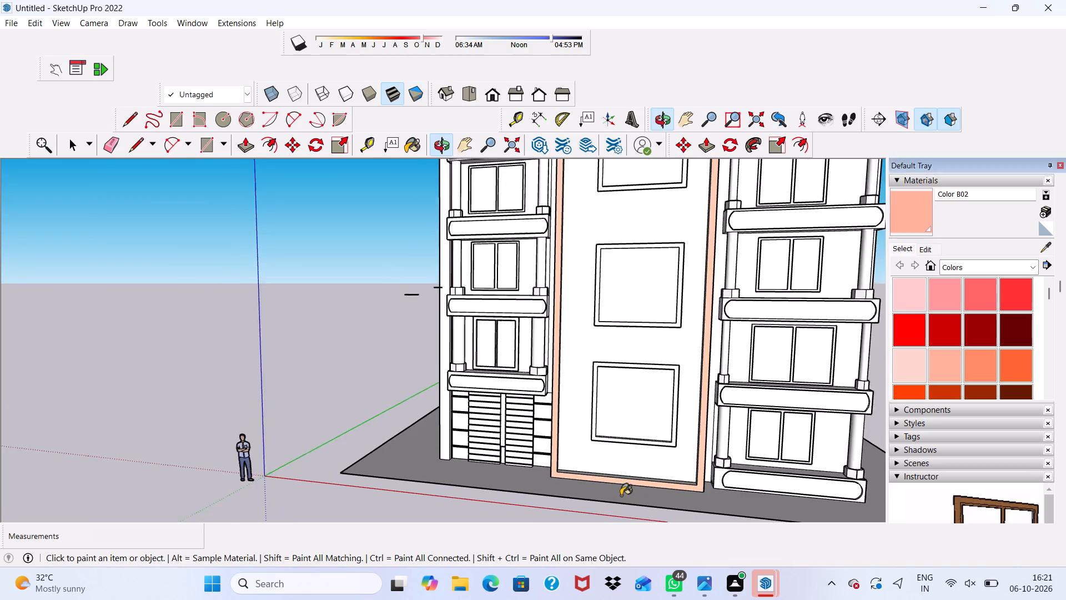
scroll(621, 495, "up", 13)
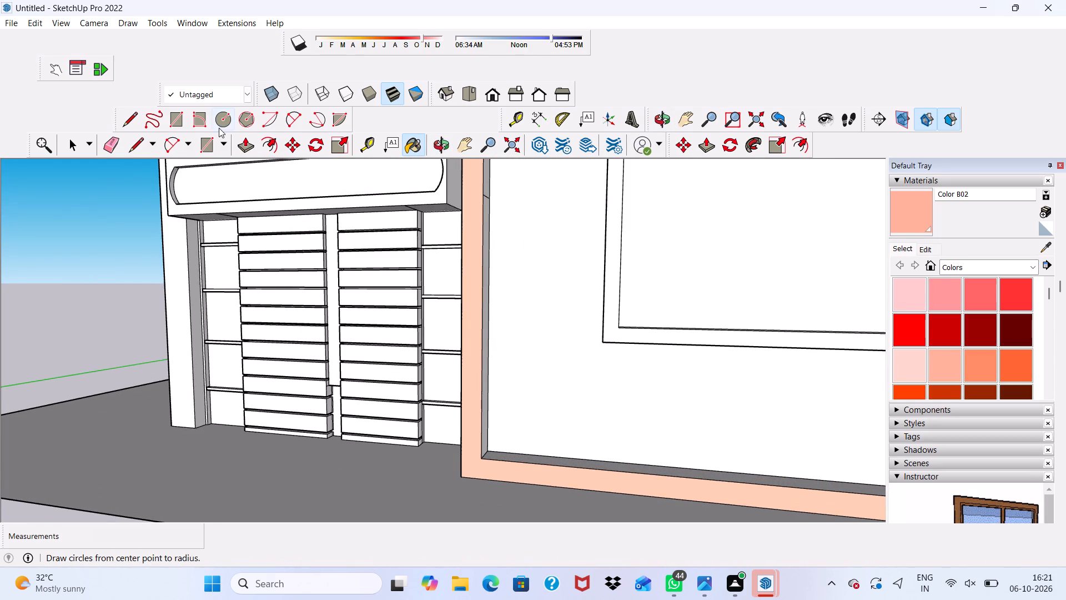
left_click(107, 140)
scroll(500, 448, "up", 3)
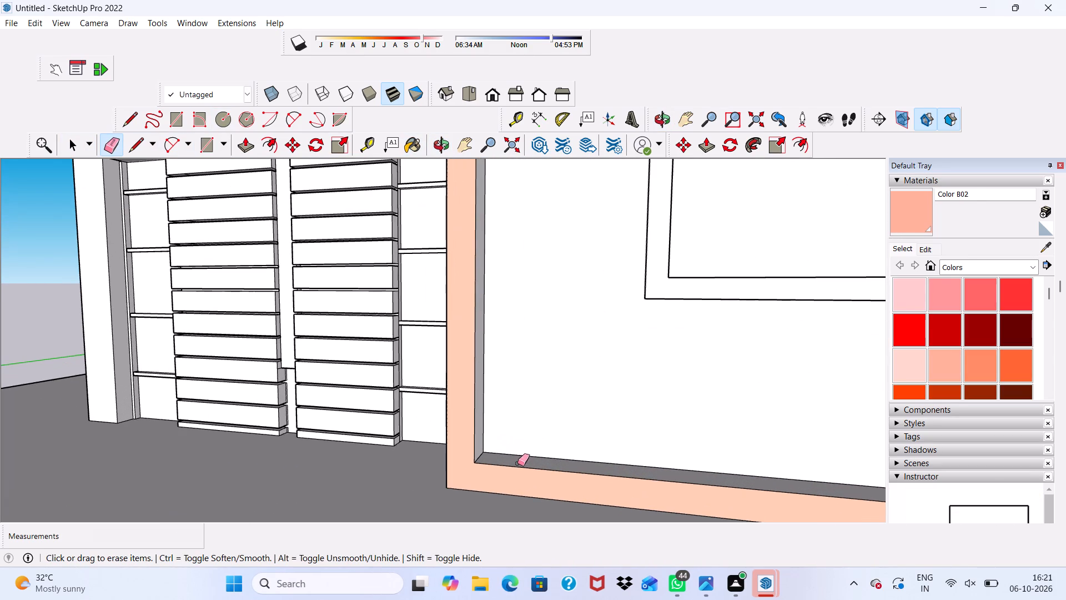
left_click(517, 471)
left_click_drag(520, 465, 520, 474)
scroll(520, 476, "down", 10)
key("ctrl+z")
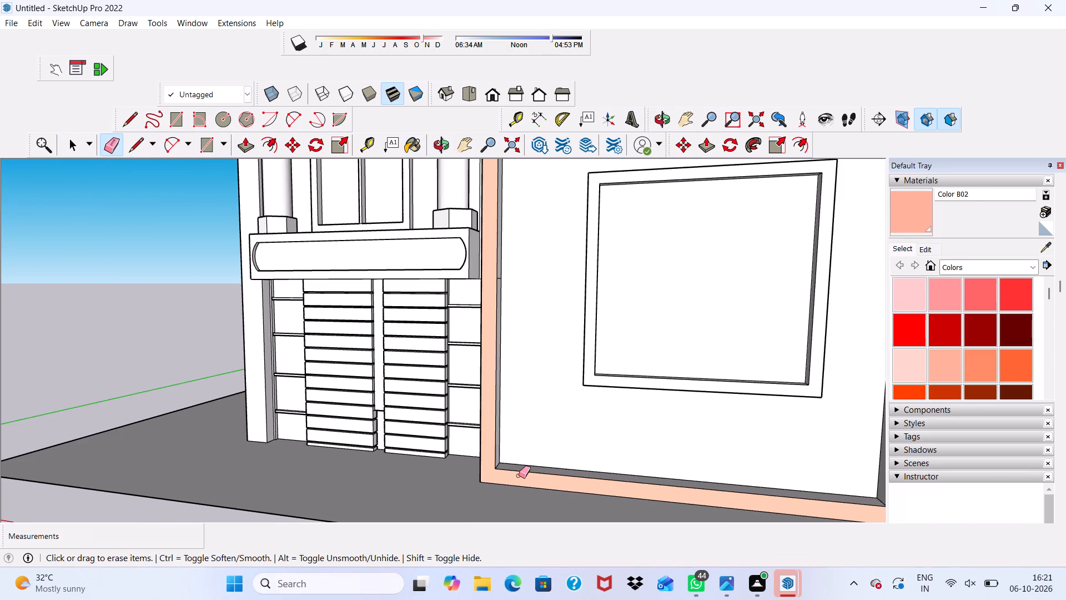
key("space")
Examine the whole building from below the ground slab and from the front.
scroll(540, 457, "down", 15)
middle_click_drag(445, 392, 446, 391)
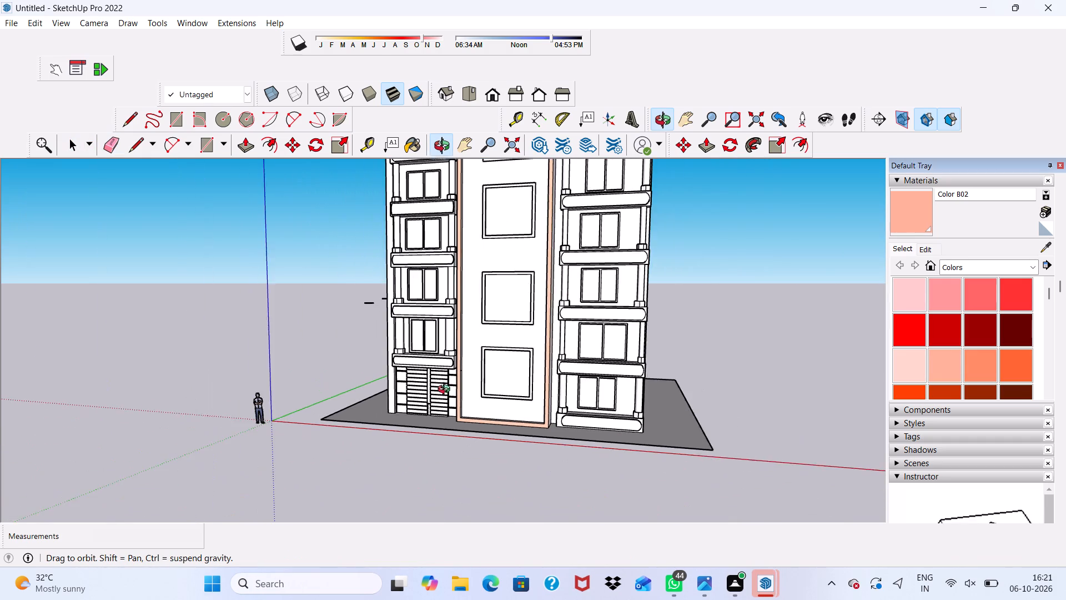
middle_click_drag(446, 391, 436, 289)
scroll(436, 289, "up", 1)
scroll(436, 289, "down", 4)
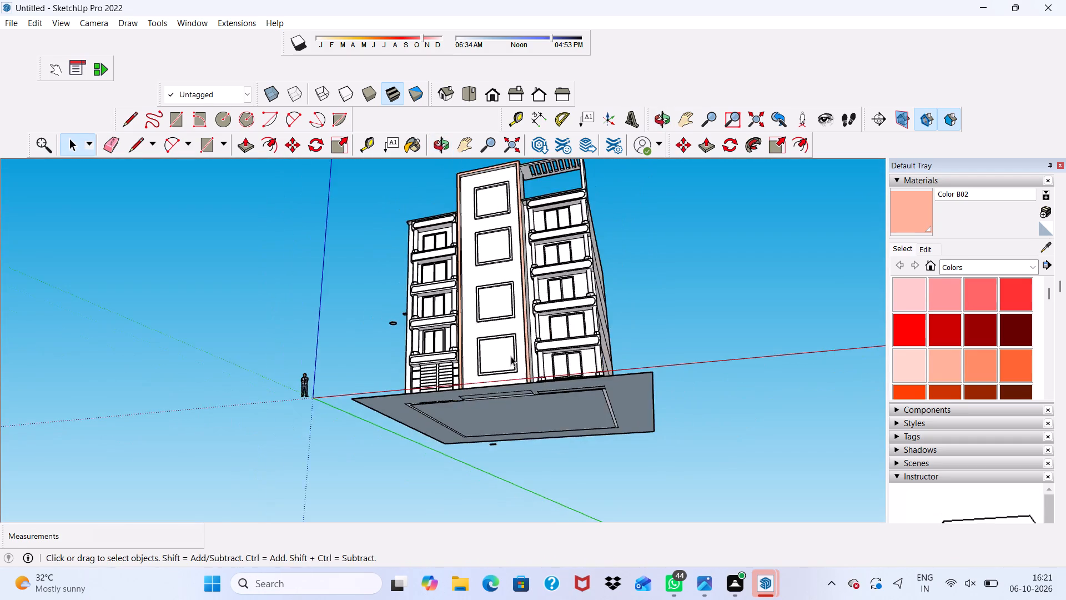
scroll(511, 356, "down", 2)
middle_click_drag(511, 356, 581, 461)
scroll(489, 246, "up", 3)
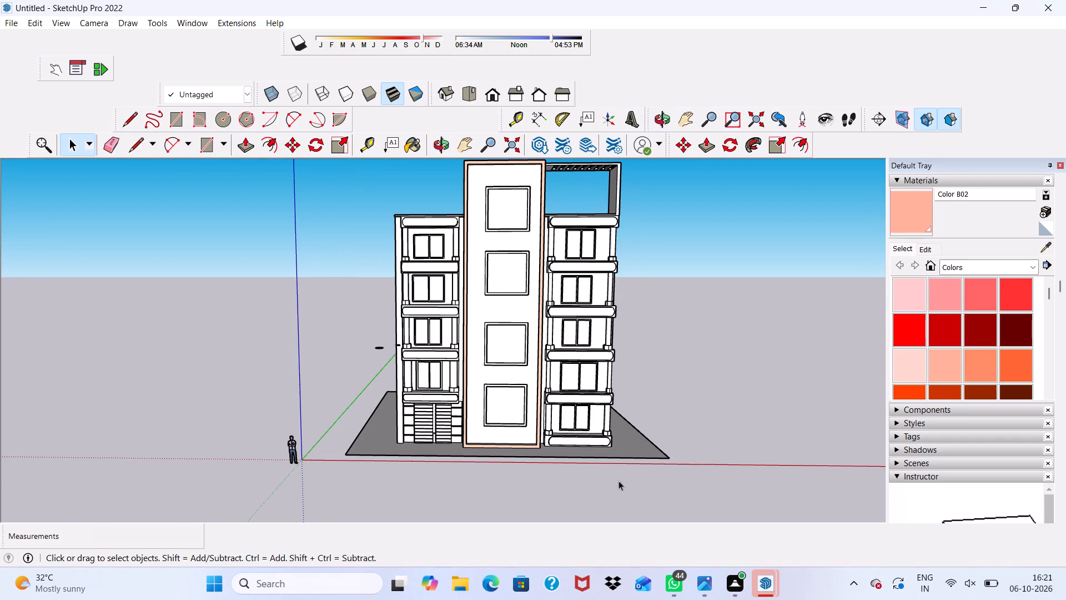
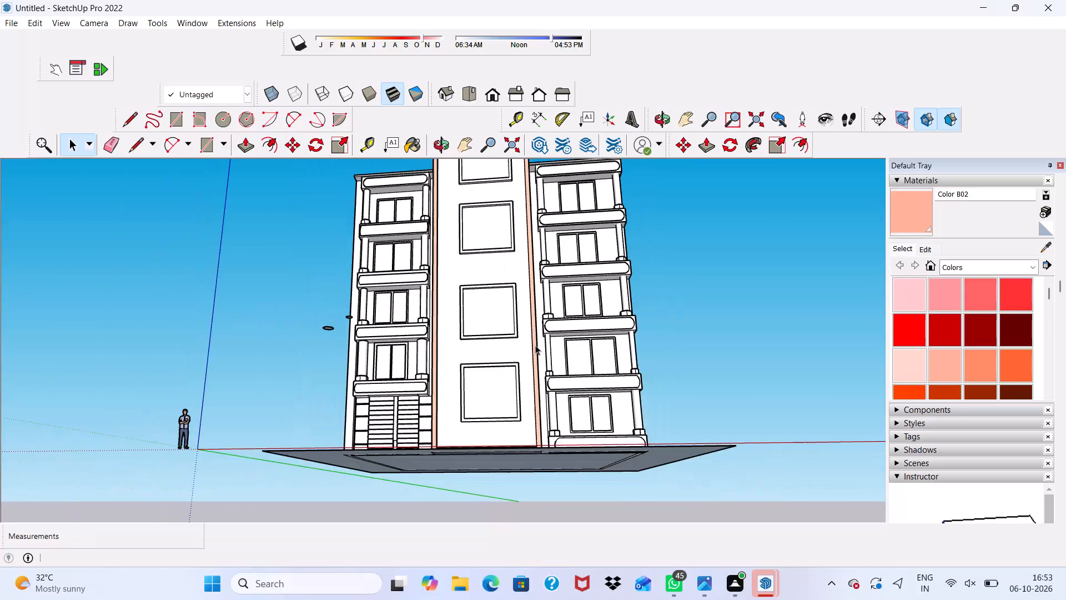
Paint the front face of the frame around the central tower with Color B03.
middle_click_drag(535, 345, 533, 456)
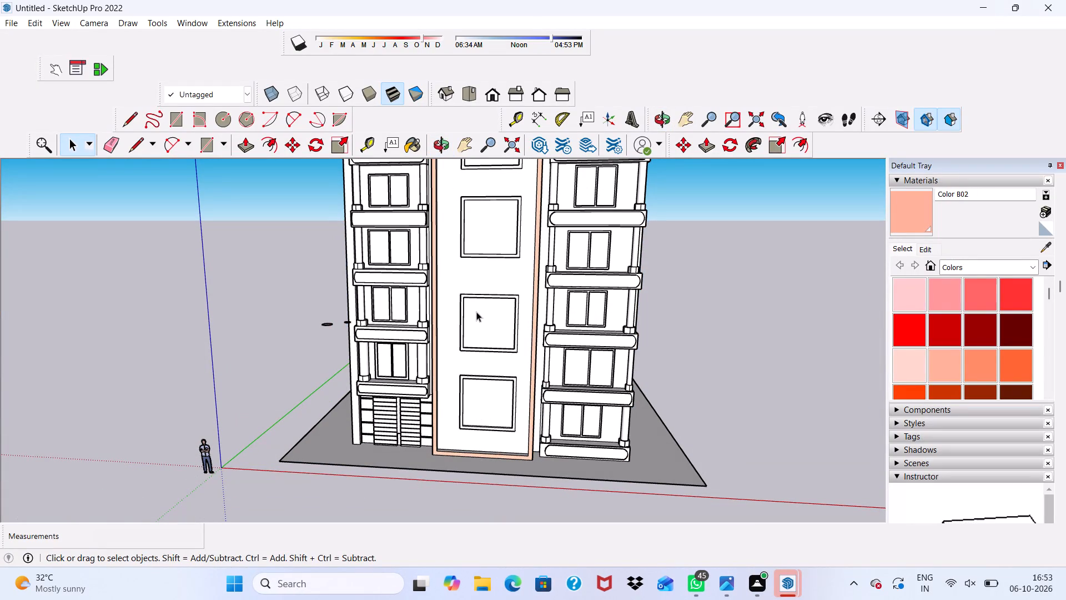
scroll(495, 428, "up", 1)
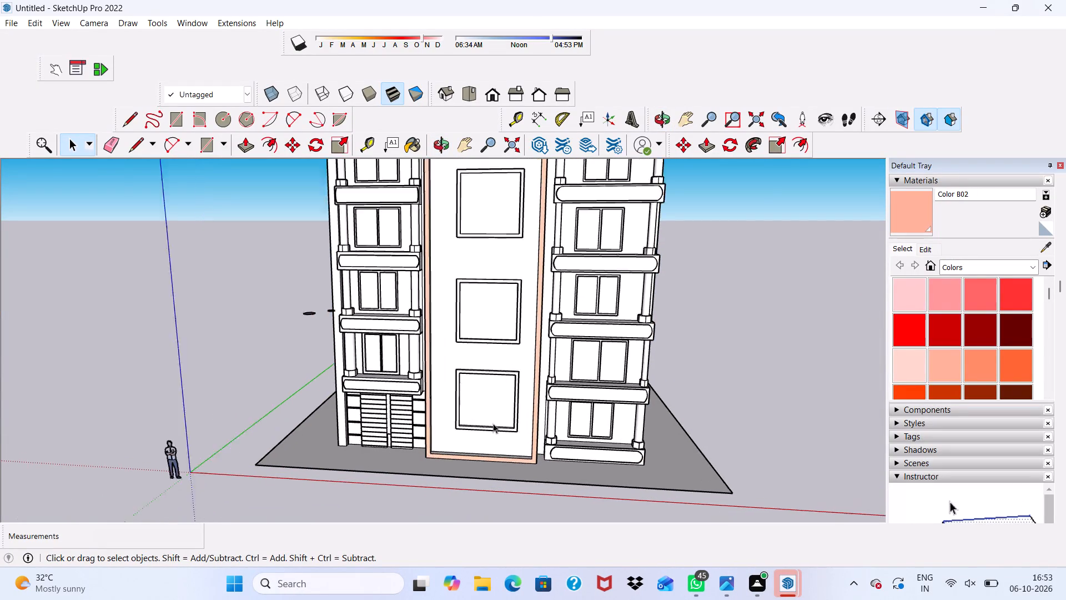
scroll(493, 423, "up", 1)
scroll(485, 396, "down", 4)
scroll(475, 379, "up", 4)
scroll(475, 379, "down", 3)
scroll(475, 379, "up", 4)
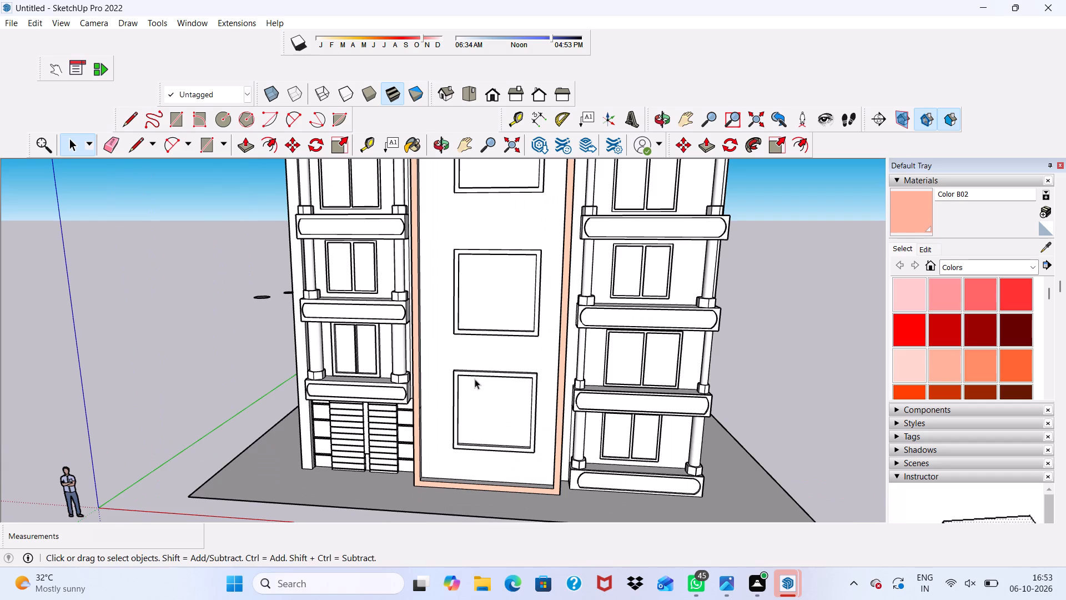
middle_click_drag(475, 379, 474, 326)
scroll(474, 320, "up", 2)
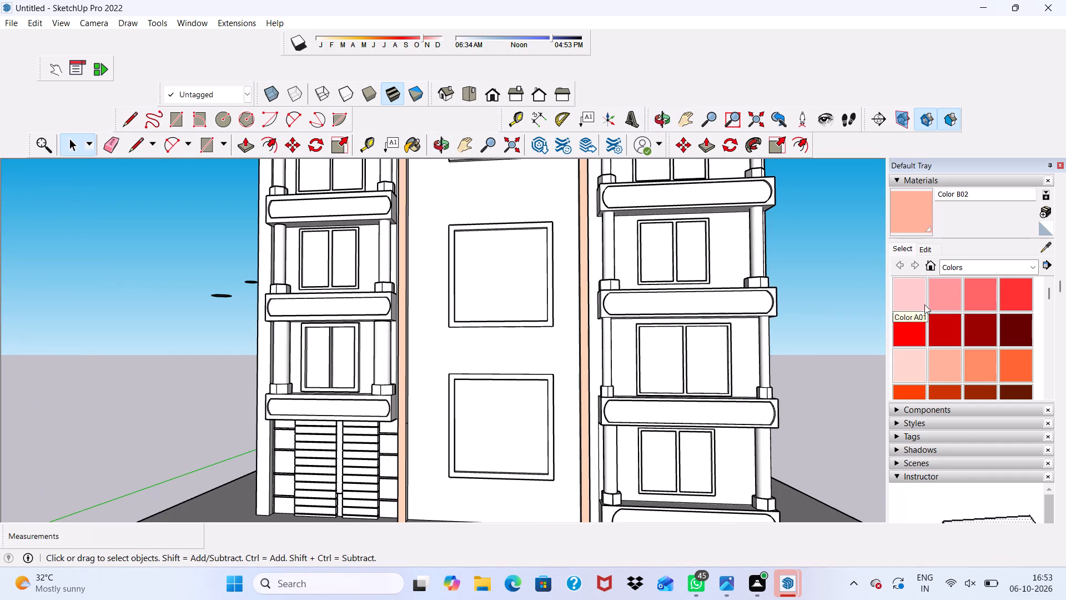
left_click(982, 367)
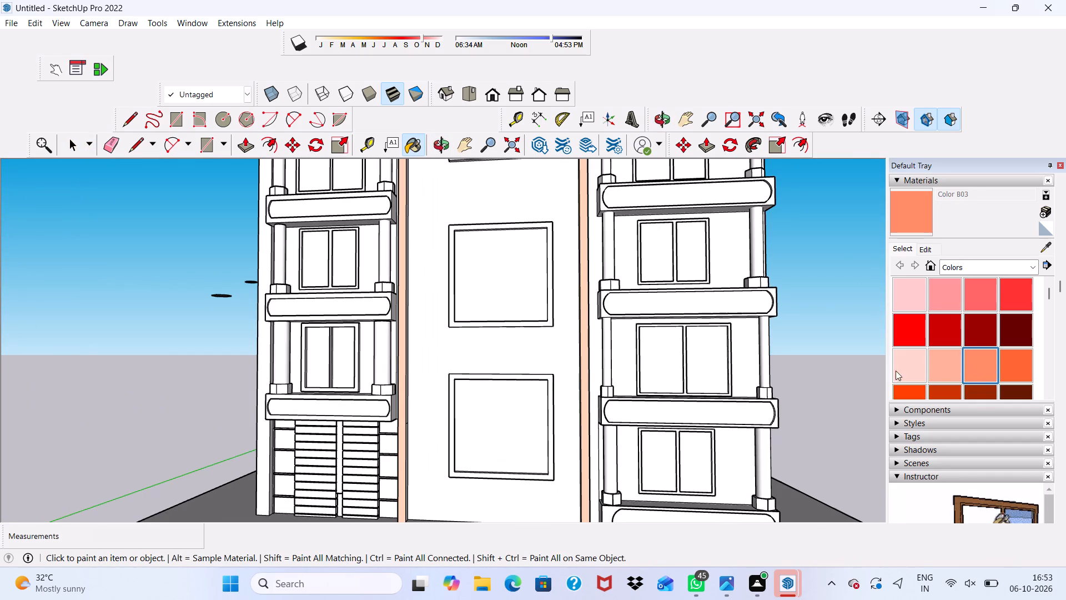
scroll(228, 375, "up", 3)
scroll(492, 372, "up", 2)
left_click(450, 355)
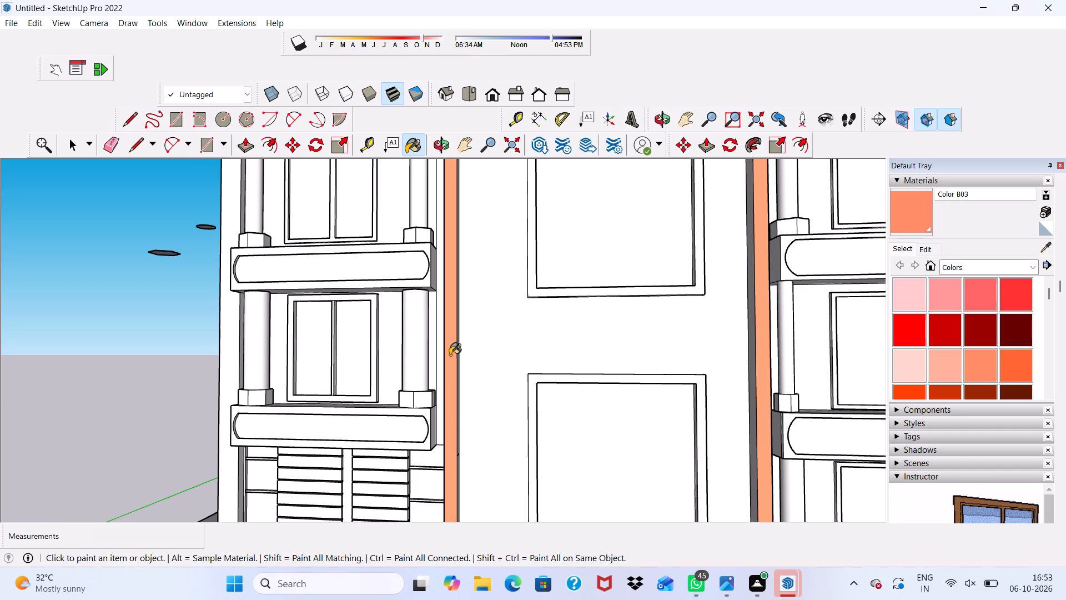
Paint the tower's outer side wall beside the shuttered wing, below that wing's roof, with Color B03.
scroll(452, 422, "up", 4)
scroll(452, 422, "down", 2)
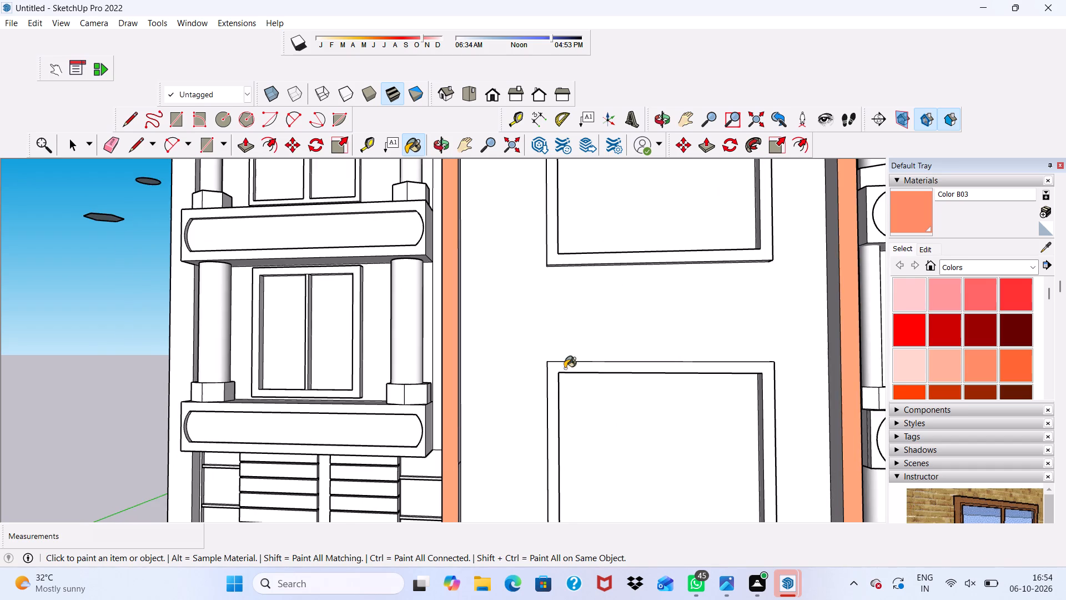
scroll(549, 362, "up", 1)
scroll(547, 364, "down", 2)
scroll(514, 382, "up", 4)
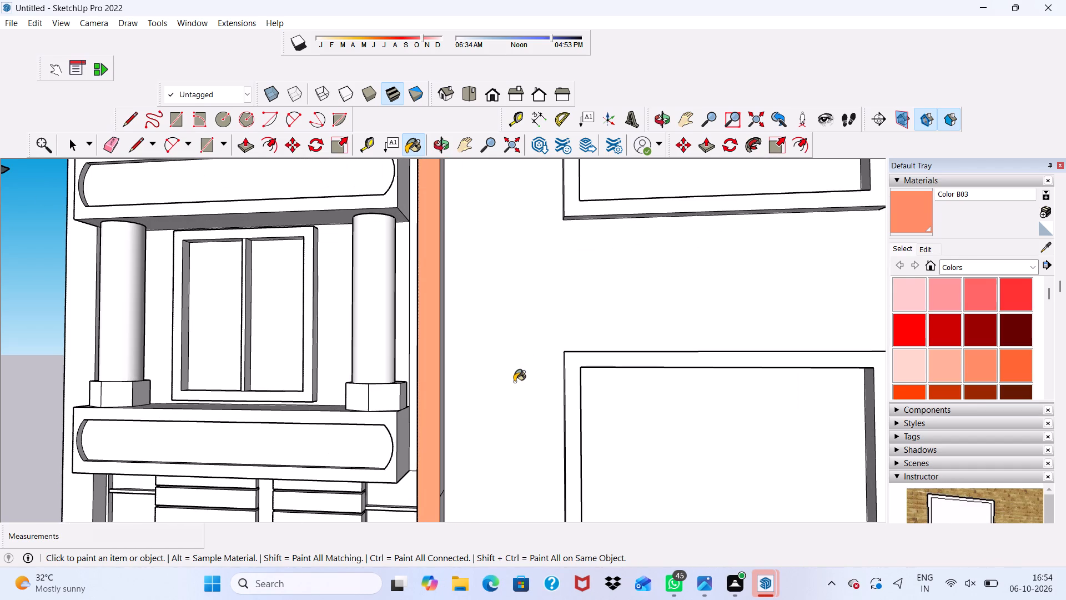
scroll(514, 382, "up", 1)
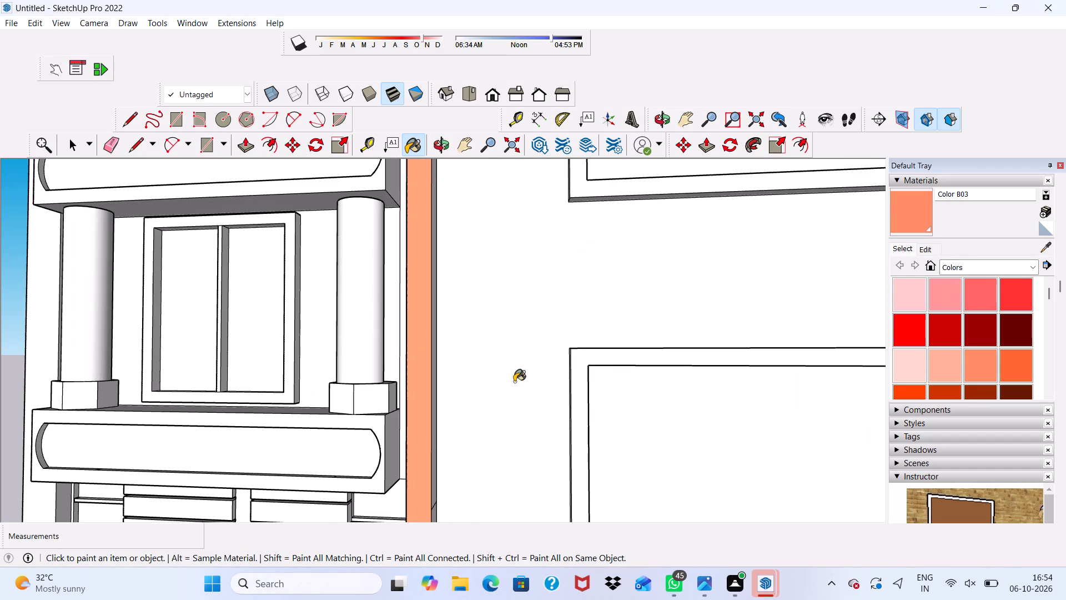
scroll(514, 382, "down", 12)
scroll(395, 306, "up", 1)
scroll(395, 306, "down", 6)
scroll(469, 336, "up", 1)
scroll(469, 336, "down", 1)
middle_click_drag(469, 336, 510, 377)
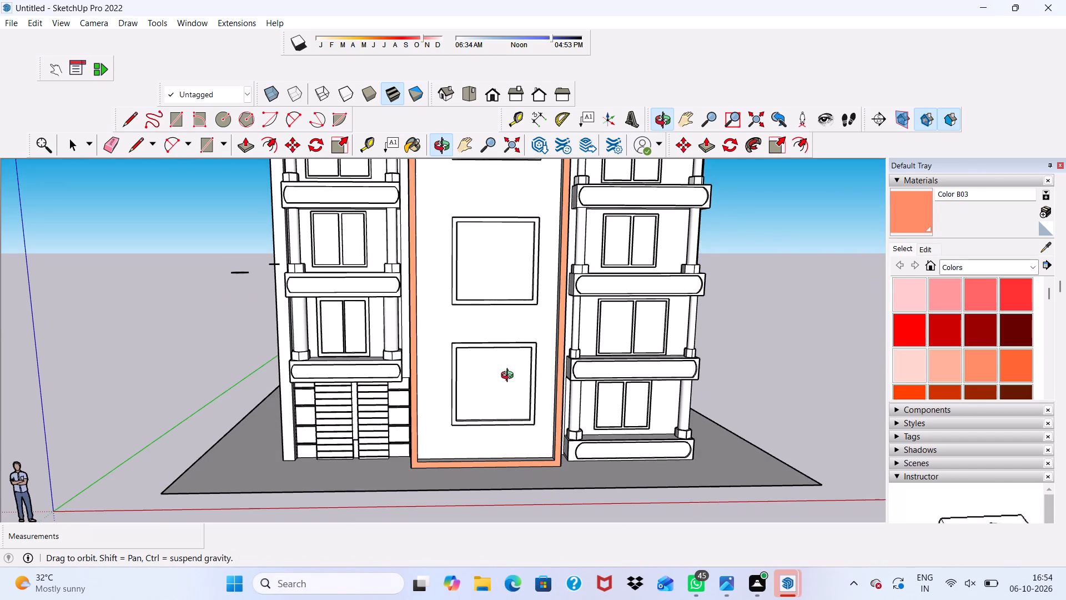
middle_click_drag(510, 377, 510, 377)
scroll(510, 377, "up", 2)
scroll(498, 430, "up", 4)
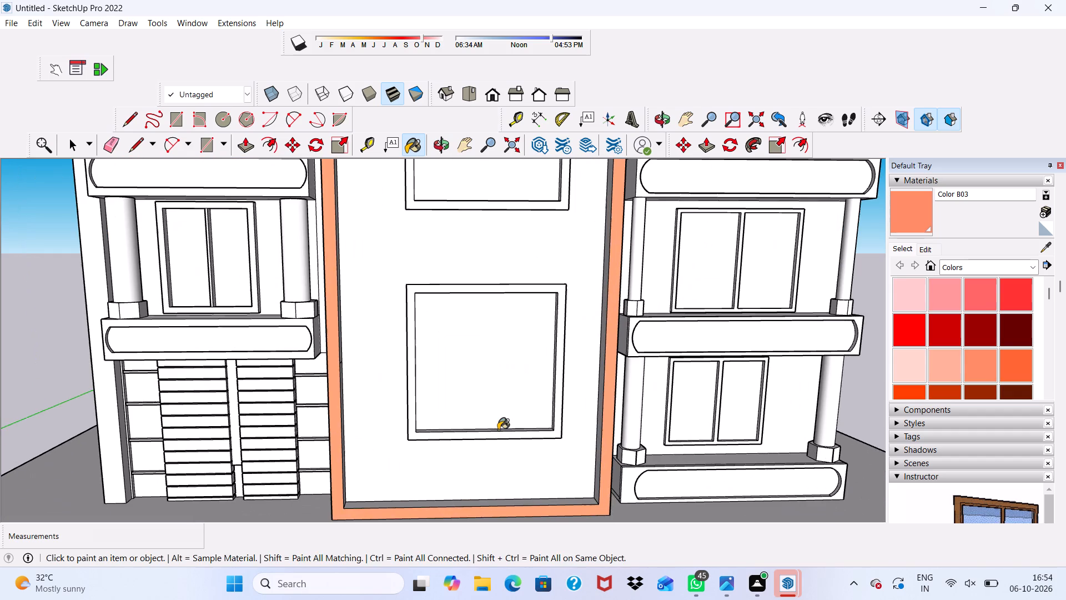
scroll(356, 307, "up", 4)
middle_click_drag(355, 306, 534, 336)
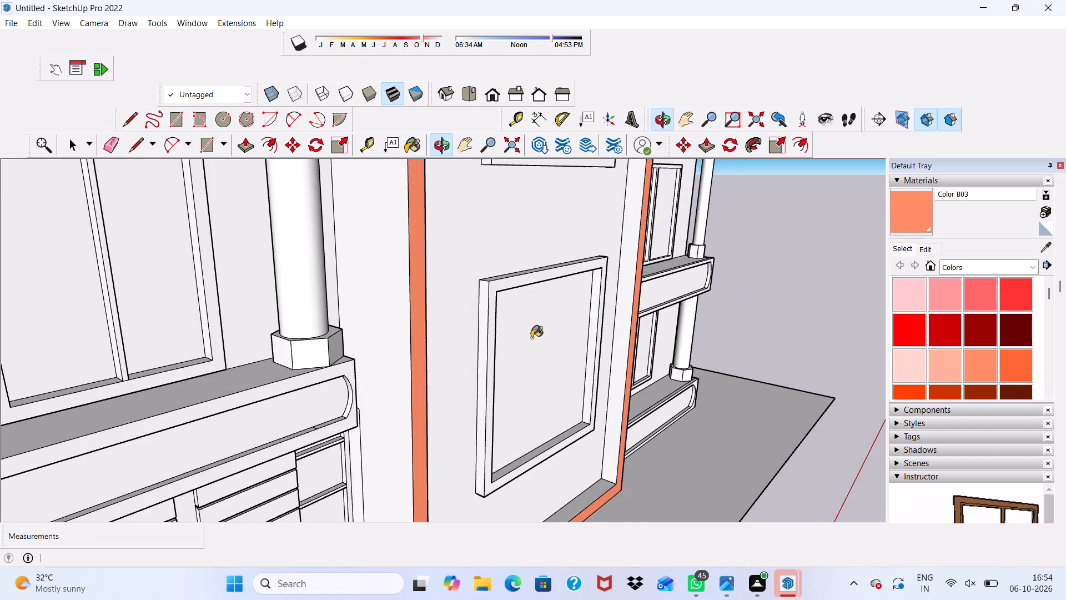
scroll(376, 354, "up", 2)
left_click(395, 296)
Paint the recessed inner side faces and inner bottom face of the tower frame with Color B03.
scroll(399, 294, "down", 2)
middle_click_drag(409, 296, 168, 303)
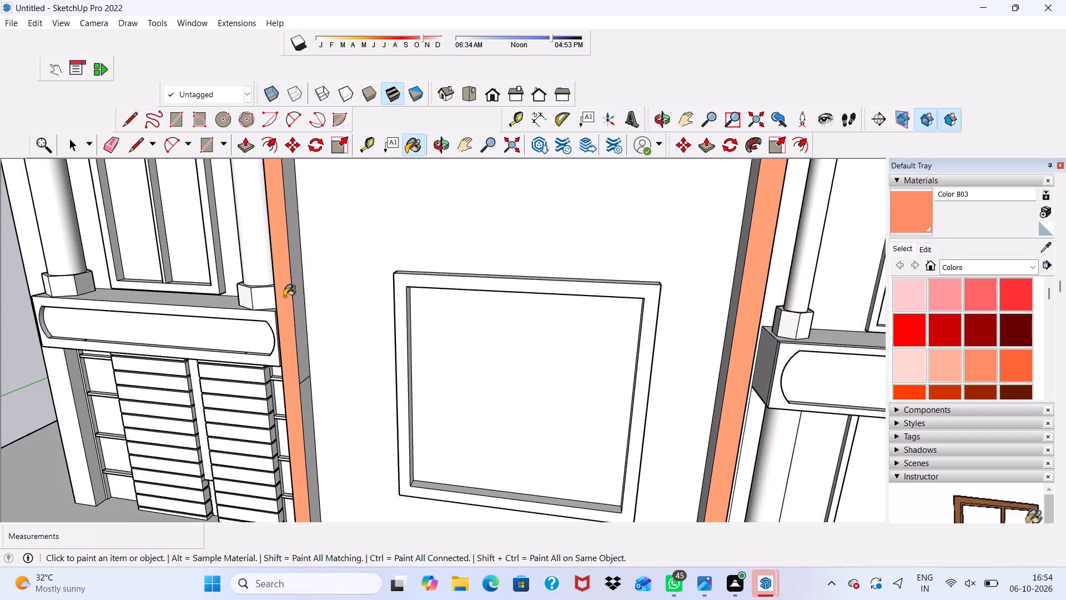
left_click(299, 295)
scroll(286, 266, "down", 4)
scroll(320, 409, "up", 5)
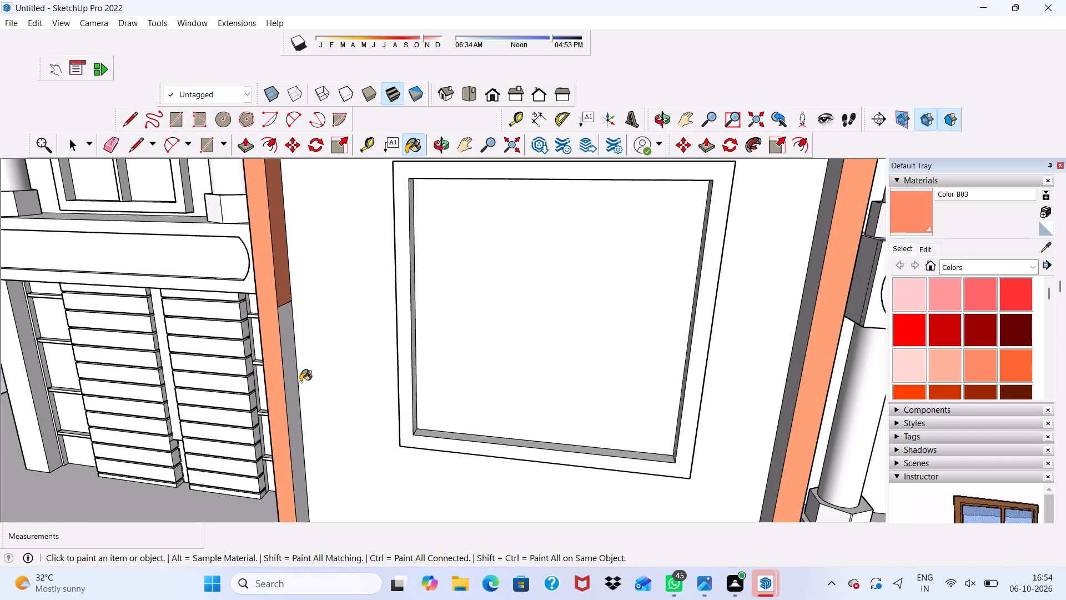
left_click(289, 378)
scroll(261, 309, "down", 4)
scroll(261, 309, "up", 3)
scroll(261, 309, "down", 4)
middle_click_drag(284, 336, 425, 241)
scroll(509, 412, "up", 4)
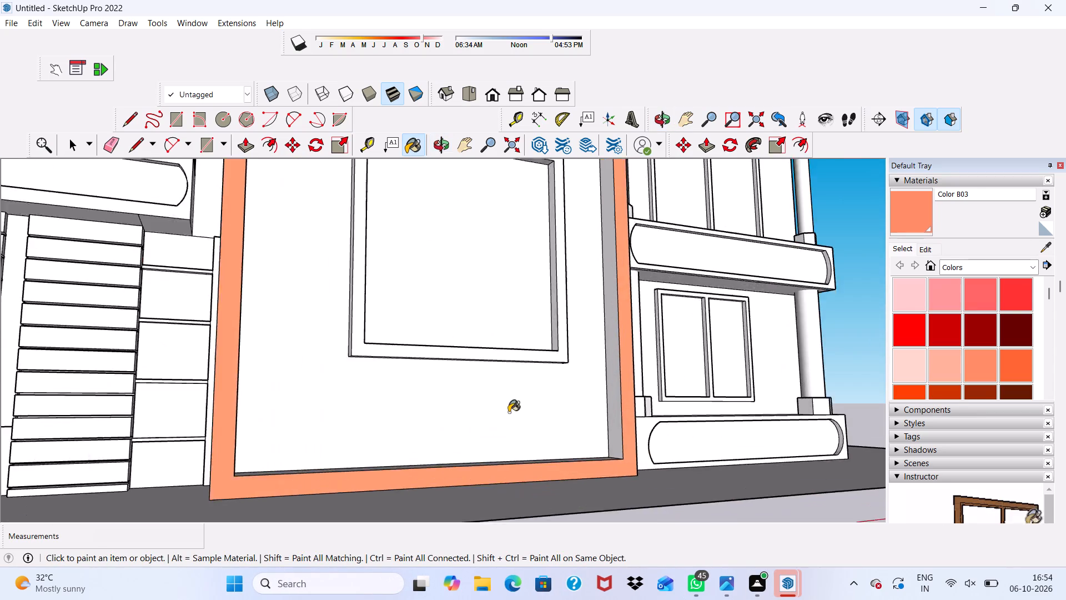
scroll(509, 412, "up", 5)
left_click(649, 312)
scroll(650, 314, "down", 5)
middle_click_drag(650, 314, 568, 459)
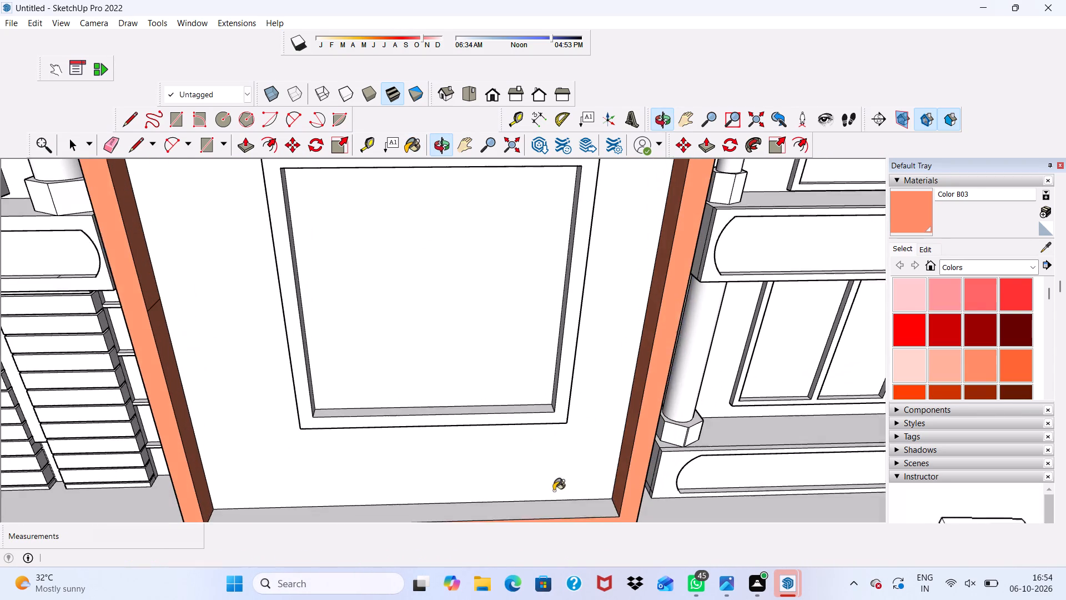
left_click(550, 513)
Paint the underside of the tower frame's top edge with Color B03.
scroll(539, 480, "down", 11)
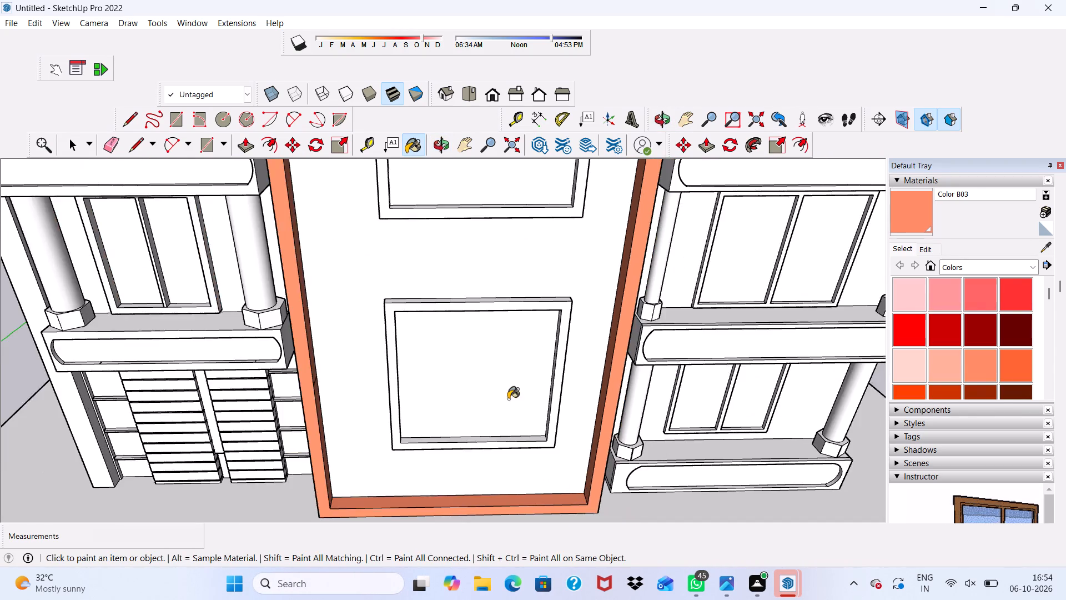
scroll(508, 399, "down", 3)
middle_click_drag(506, 431, 517, 259)
scroll(504, 218, "down", 4)
scroll(504, 232, "up", 2)
scroll(502, 244, "down", 10)
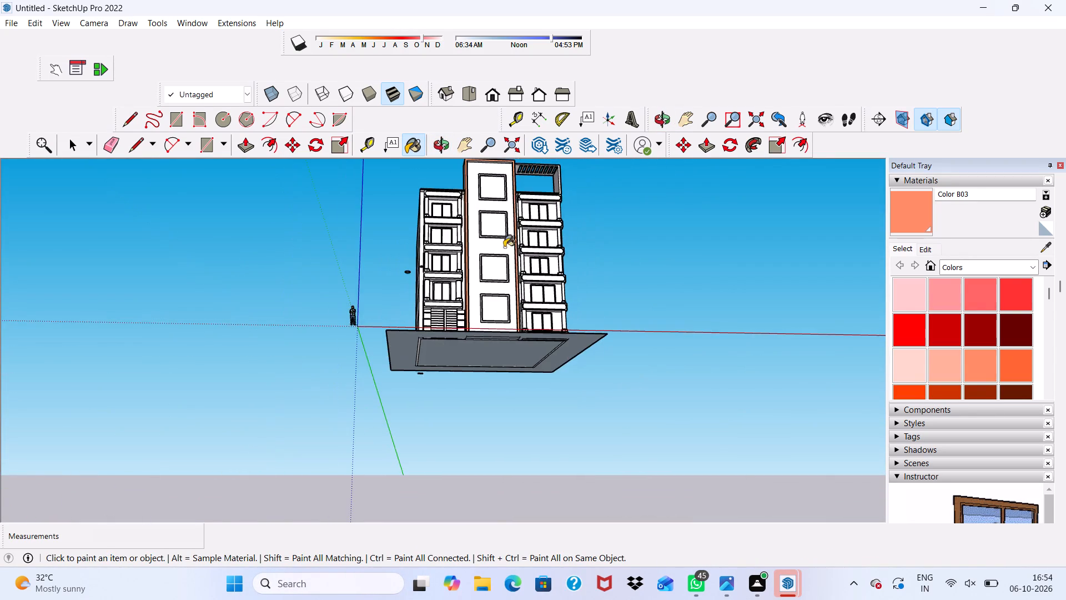
scroll(480, 193, "up", 11)
scroll(480, 188, "down", 5)
middle_click_drag(489, 236, 494, 337)
scroll(499, 184, "down", 2)
scroll(499, 184, "up", 3)
scroll(499, 188, "down", 6)
scroll(544, 177, "up", 11)
middle_click_drag(500, 191, 482, 89)
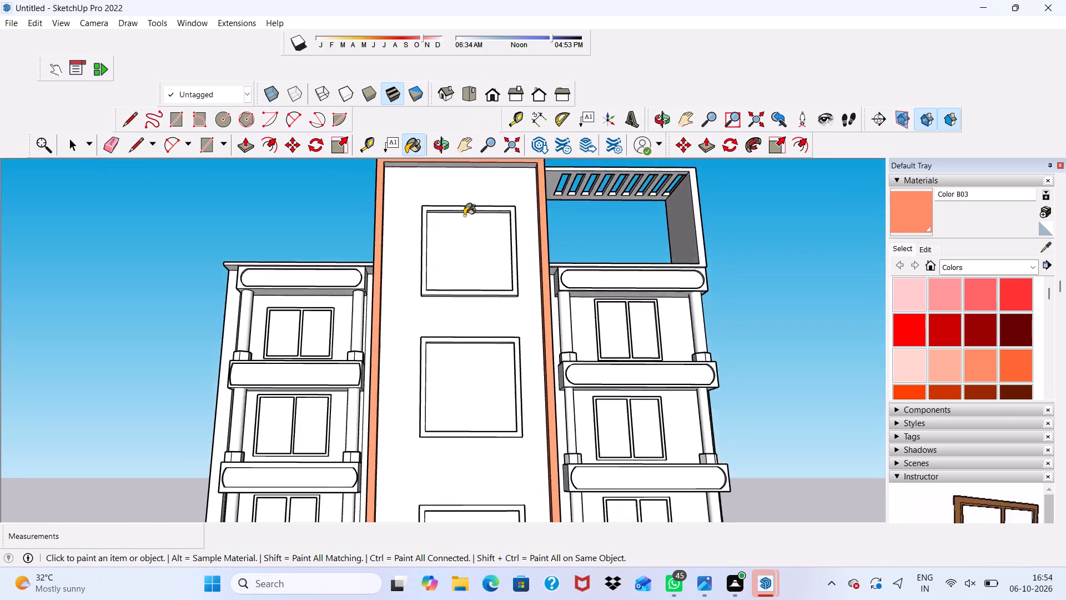
scroll(464, 216, "up", 6)
scroll(464, 216, "down", 7)
scroll(489, 272, "up", 8)
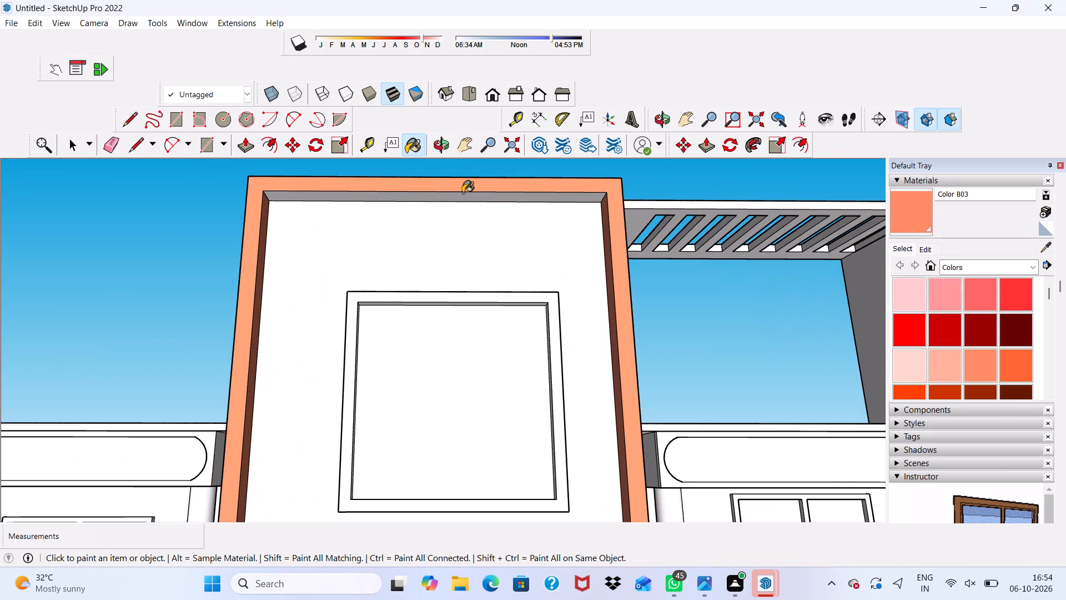
left_click(462, 193)
Paint the tower's top face and its outer side wall above the shuttered wing's roof with Color B03.
scroll(462, 193, "up", 5)
middle_click_drag(461, 193, 588, 240)
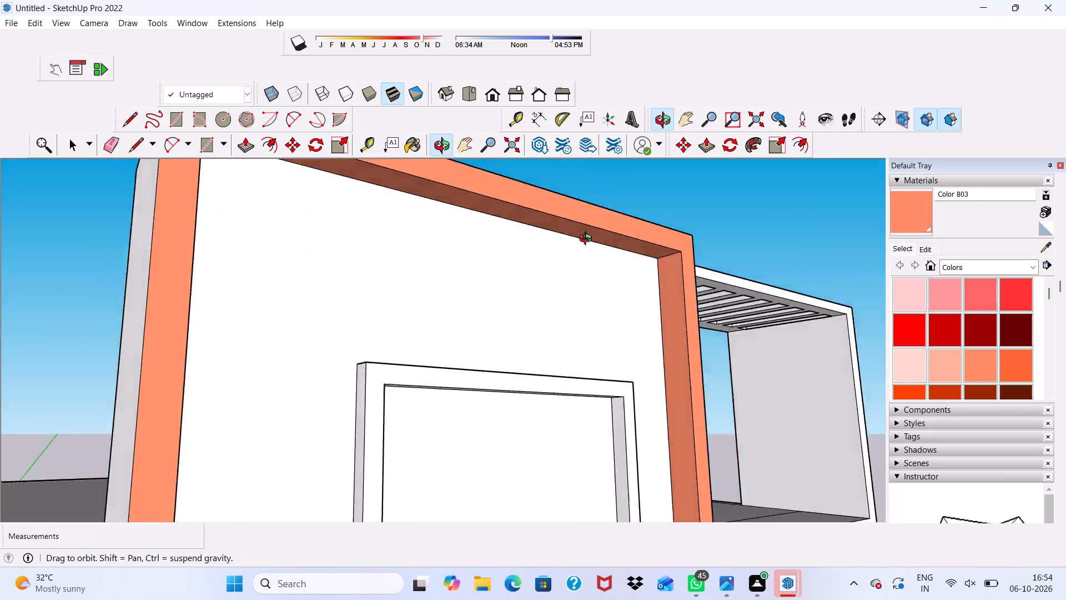
middle_click_drag(588, 240, 533, 368)
left_click(467, 276)
scroll(444, 255, "down", 5)
middle_click_drag(430, 303, 582, 187)
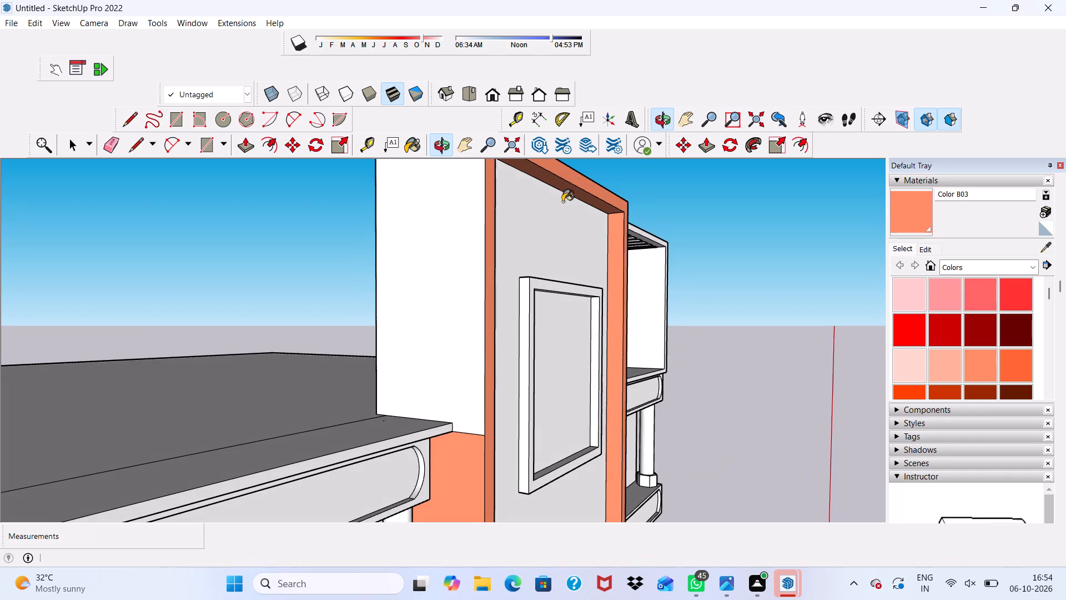
left_click(443, 246)
Paint the tower's outer side wall facing the slatted rooftop frame with Color B03, both above and below the roof level.
scroll(443, 246, "down", 6)
middle_click_drag(443, 250, 0, 279)
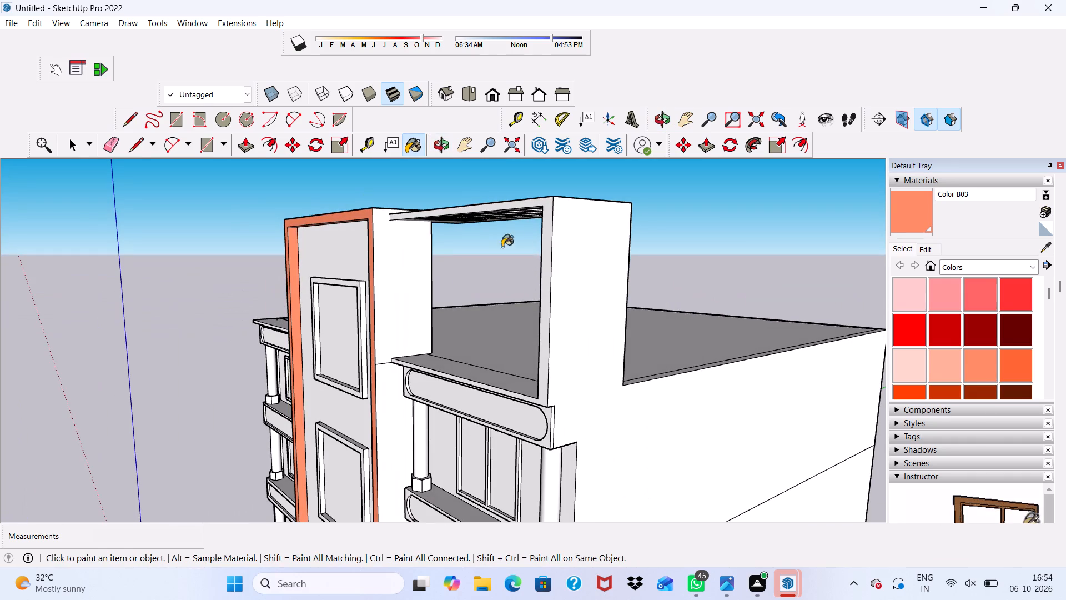
left_click(401, 281)
scroll(392, 248, "up", 5)
scroll(388, 236, "down", 6)
scroll(395, 446, "up", 3)
left_click(395, 436)
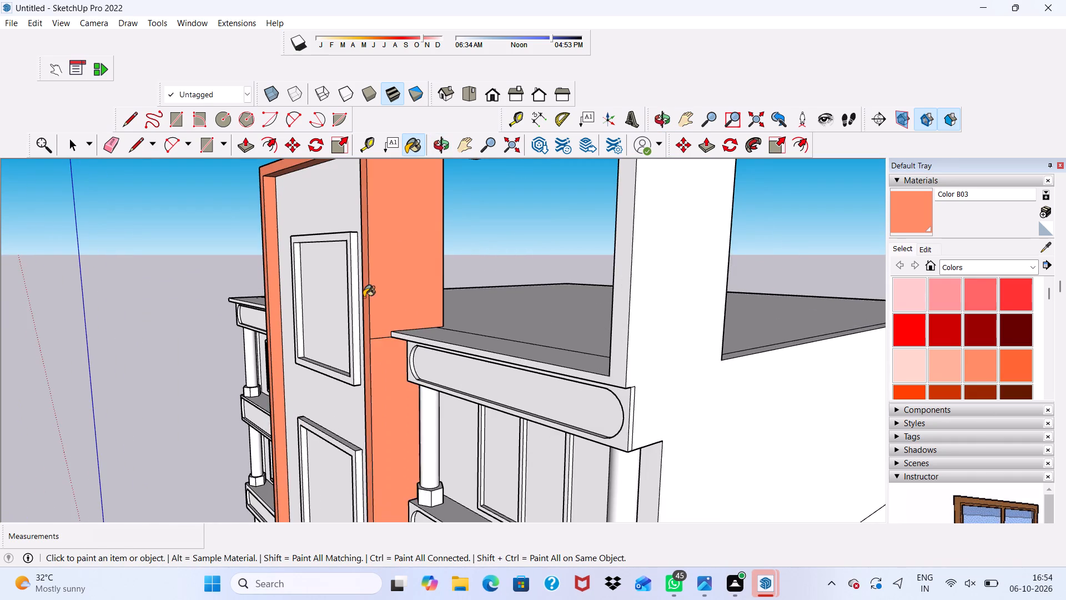
Examine the painted tower frame and the whole facade from below, above and the front.
scroll(364, 296, "down", 6)
middle_click_drag(386, 277, 460, 124)
scroll(460, 124, "down", 2)
scroll(460, 124, "up", 1)
scroll(460, 124, "down", 10)
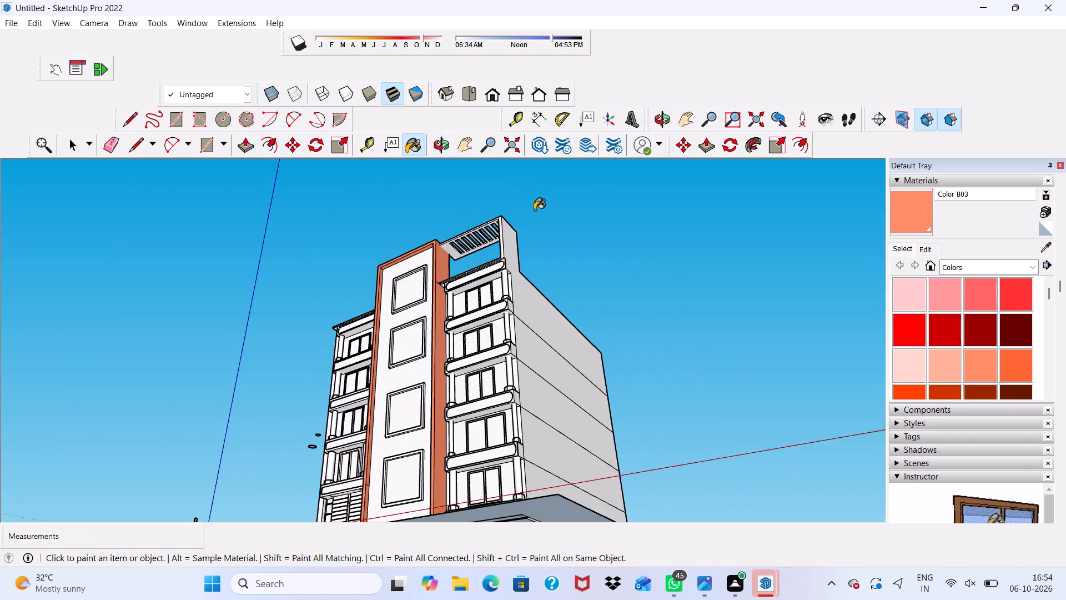
scroll(534, 210, "up", 1)
scroll(533, 226, "down", 2)
scroll(511, 421, "up", 5)
middle_click_drag(371, 303, 522, 408)
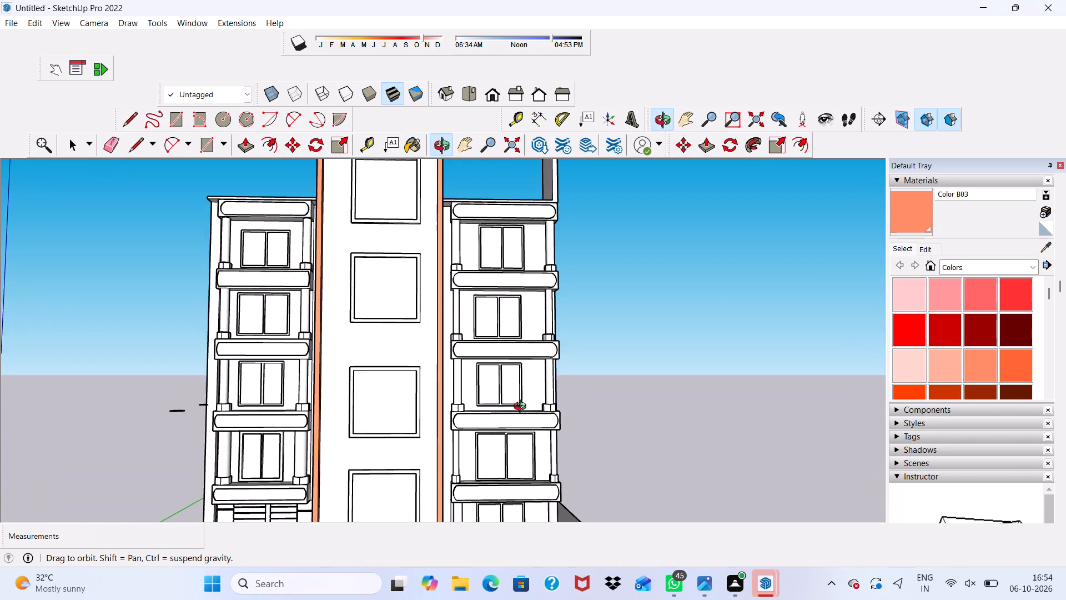
middle_click_drag(522, 408, 521, 411)
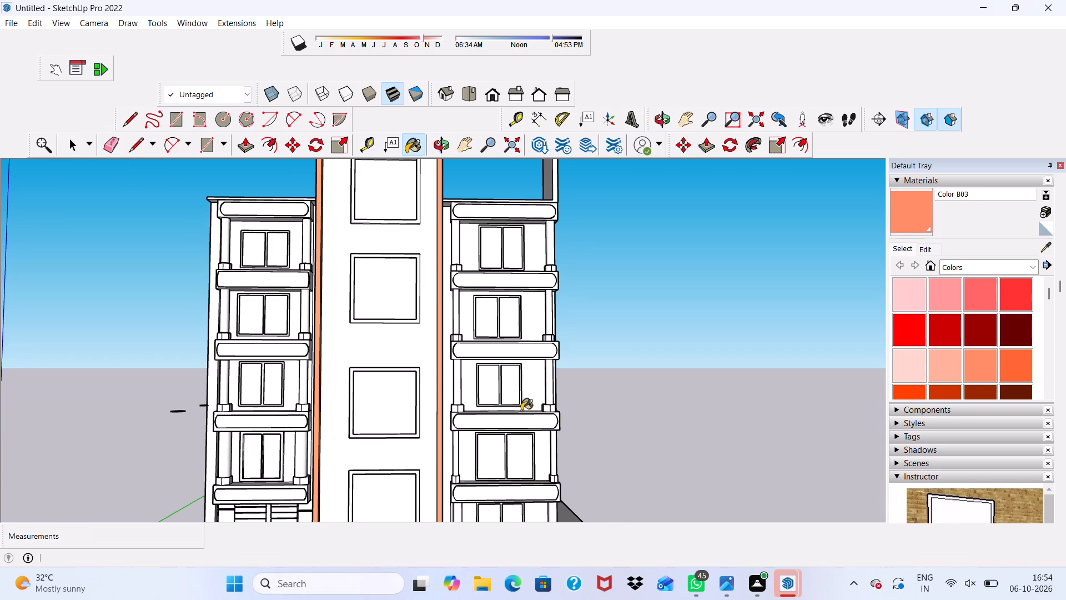
scroll(521, 411, "down", 3)
scroll(516, 413, "up", 1)
scroll(515, 415, "down", 1)
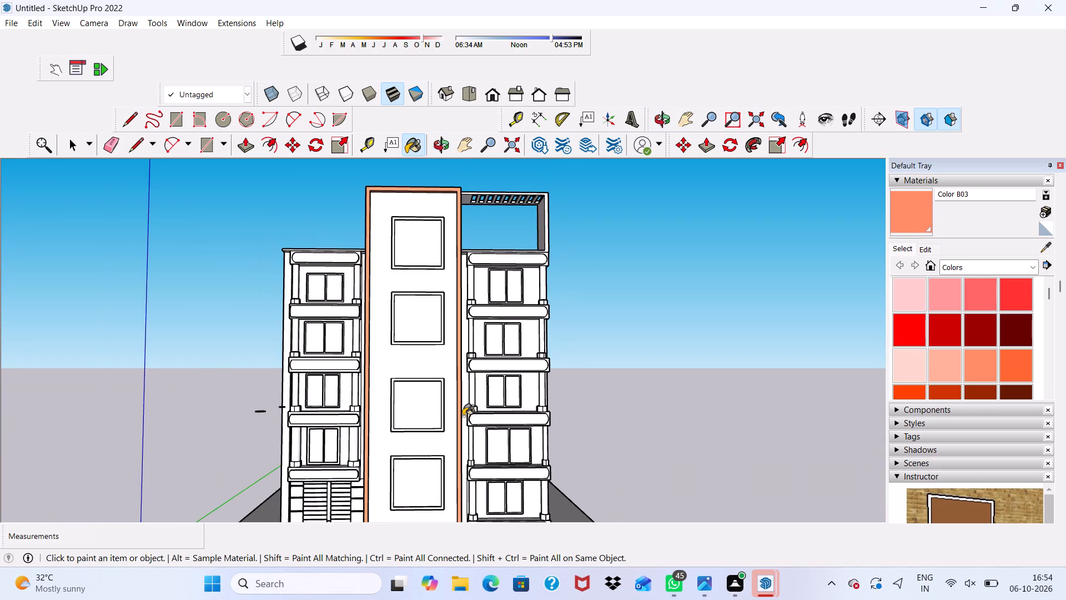
scroll(429, 384, "down", 5)
middle_click_drag(427, 242, 421, 178)
scroll(430, 225, "up", 4)
scroll(431, 226, "down", 2)
scroll(431, 226, "up", 15)
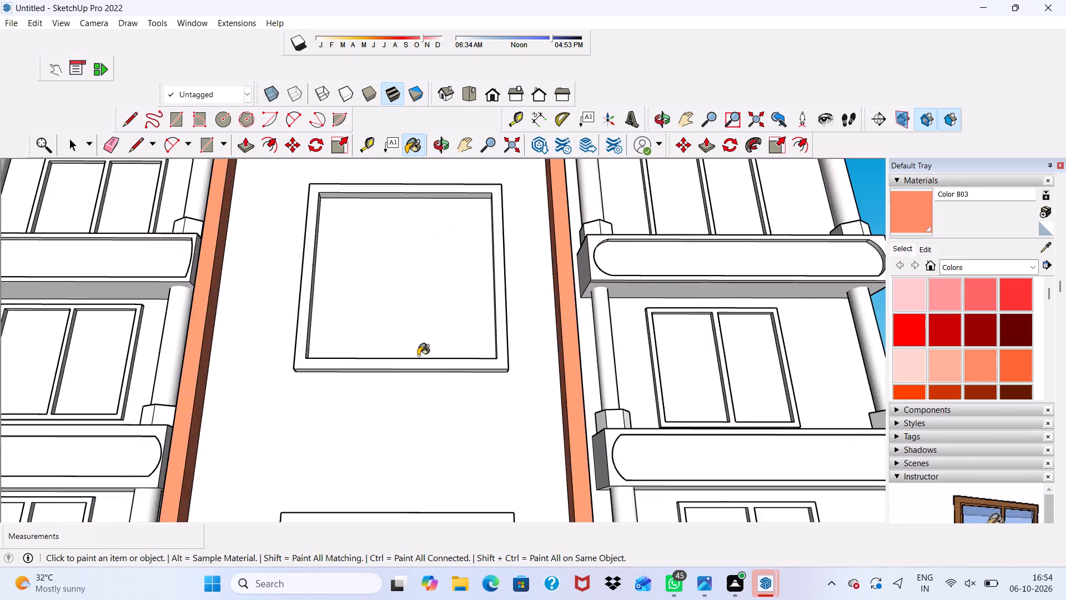
scroll(418, 356, "down", 10)
scroll(432, 364, "up", 1)
middle_click_drag(448, 373, 386, 563)
scroll(394, 434, "up", 2)
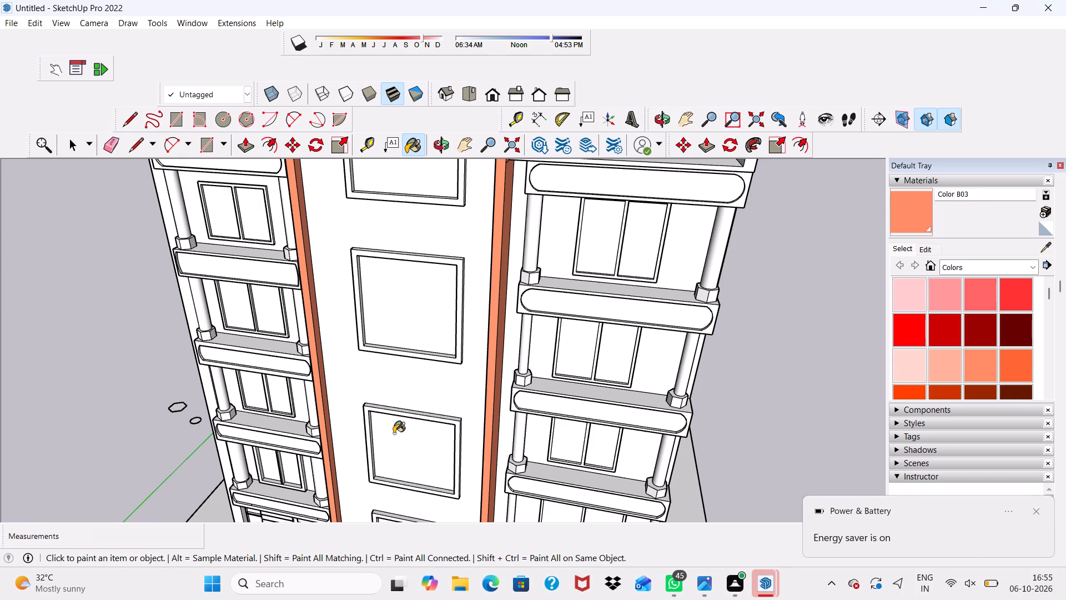
scroll(394, 433, "down", 5)
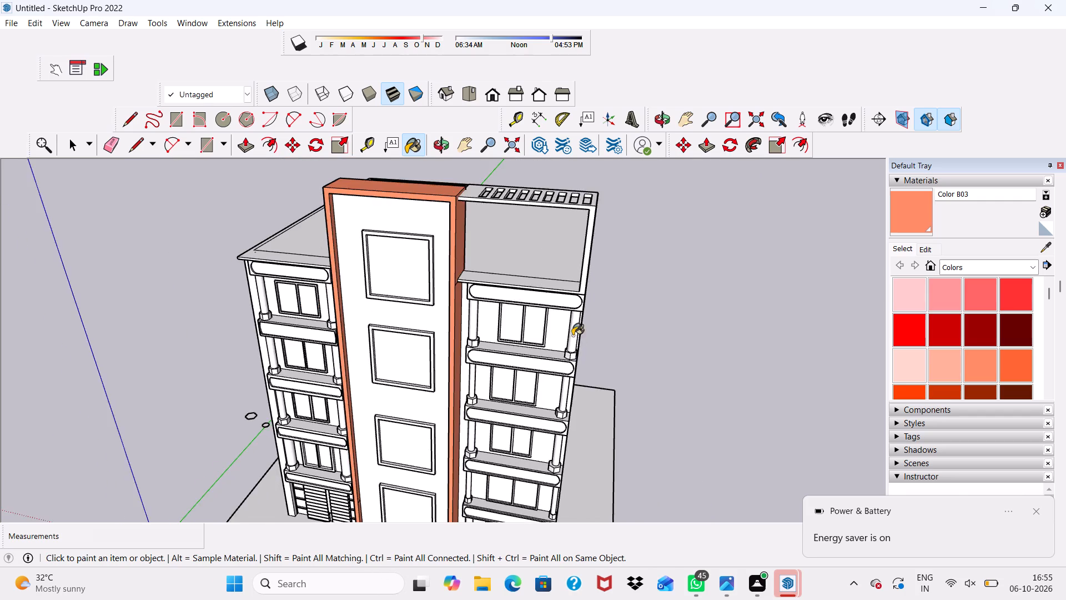
scroll(456, 332, "down", 2)
middle_click_drag(416, 316, 453, 179)
scroll(453, 179, "up", 11)
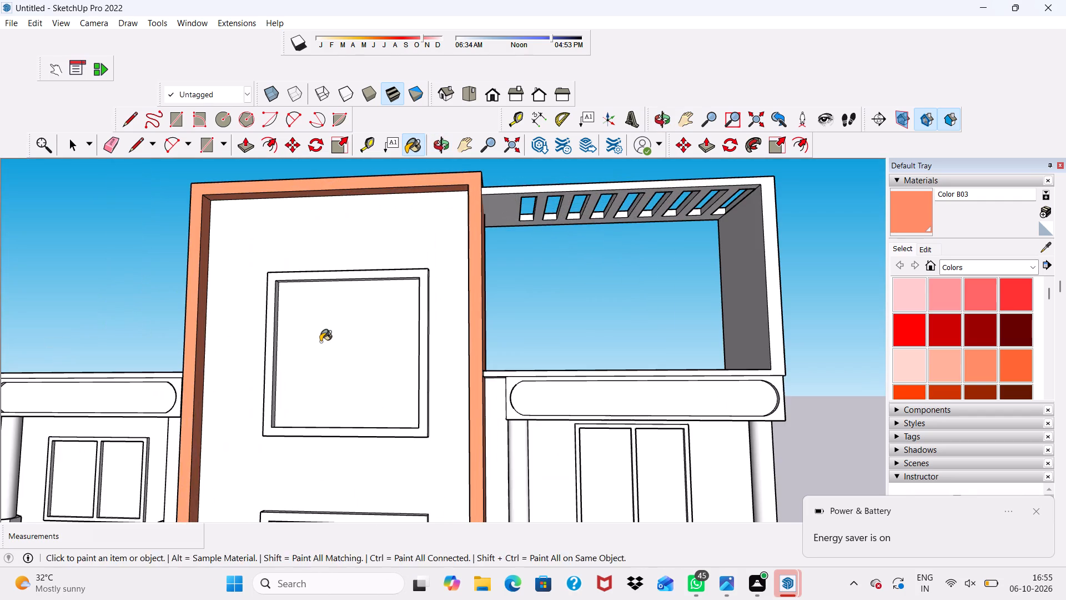
middle_click_drag(320, 342, 334, 284)
scroll(334, 284, "up", 4)
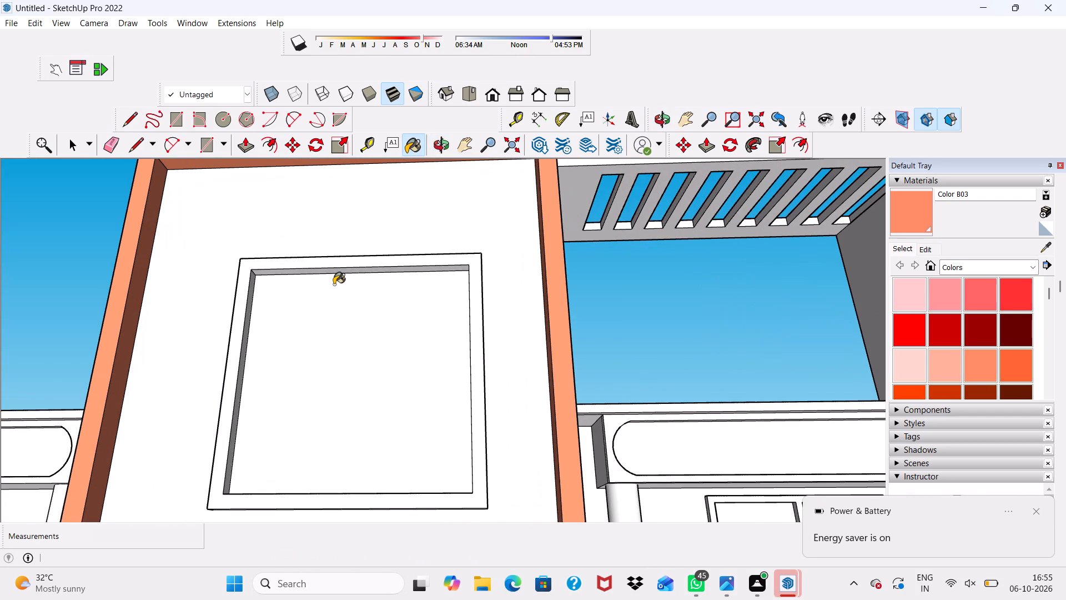
scroll(334, 284, "down", 4)
key("space")
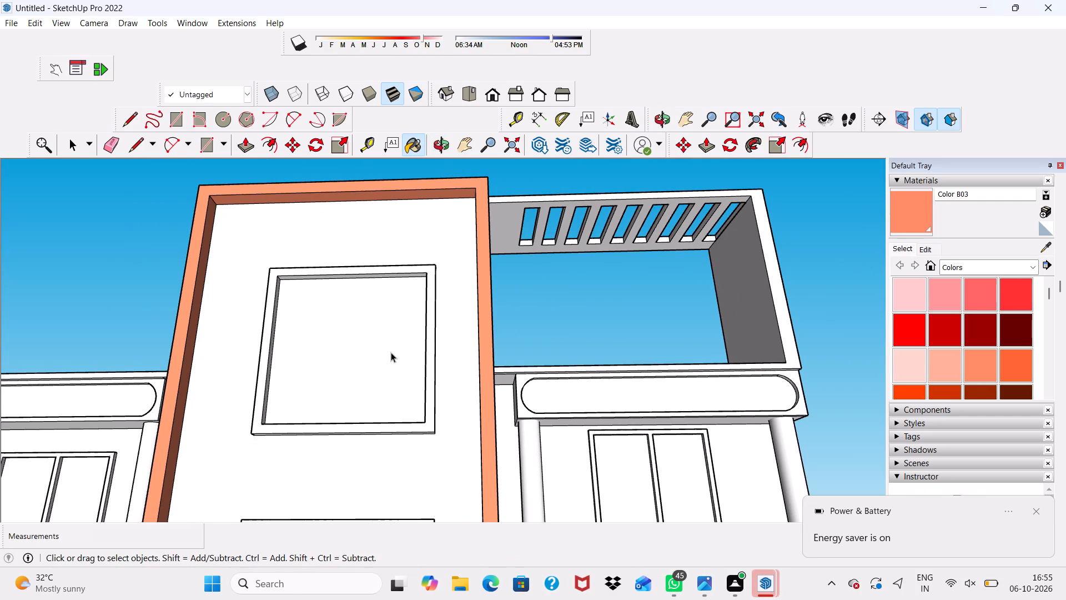
scroll(463, 472, "down", 1)
scroll(370, 488, "down", 1)
scroll(370, 488, "up", 1)
scroll(348, 377, "down", 3)
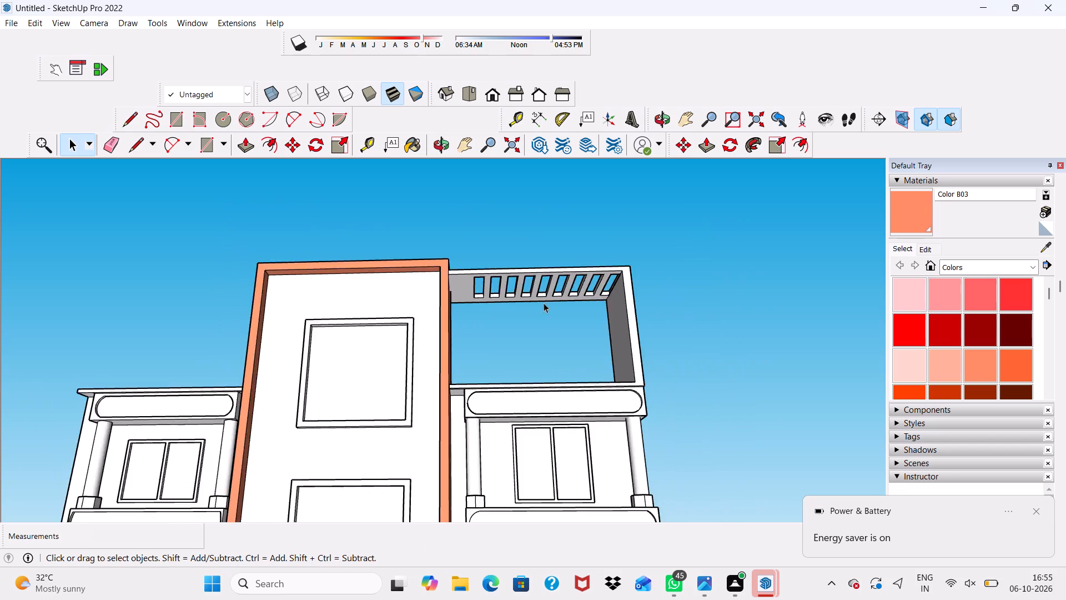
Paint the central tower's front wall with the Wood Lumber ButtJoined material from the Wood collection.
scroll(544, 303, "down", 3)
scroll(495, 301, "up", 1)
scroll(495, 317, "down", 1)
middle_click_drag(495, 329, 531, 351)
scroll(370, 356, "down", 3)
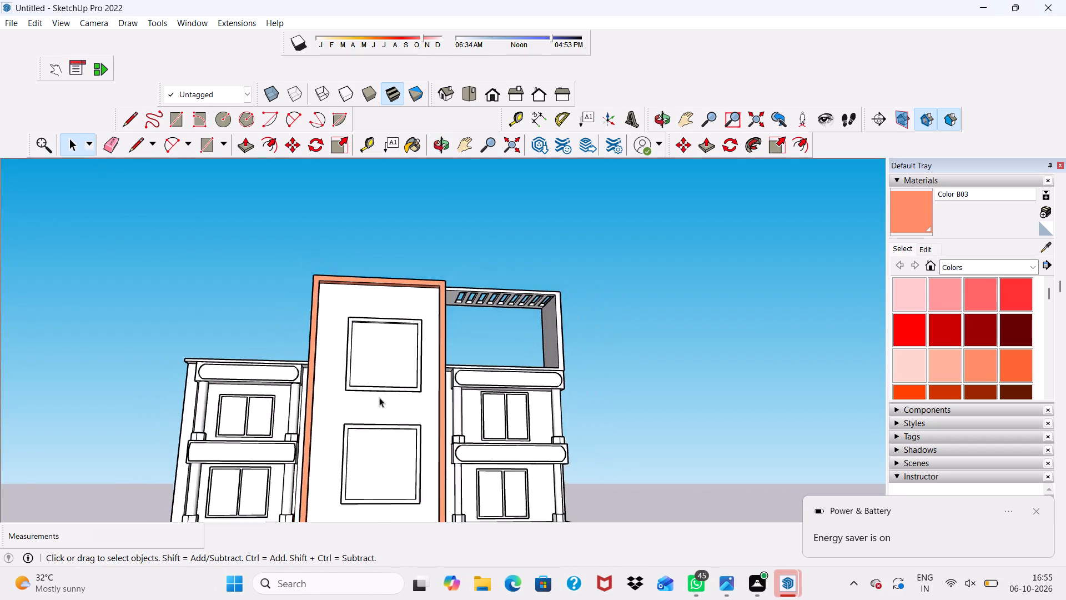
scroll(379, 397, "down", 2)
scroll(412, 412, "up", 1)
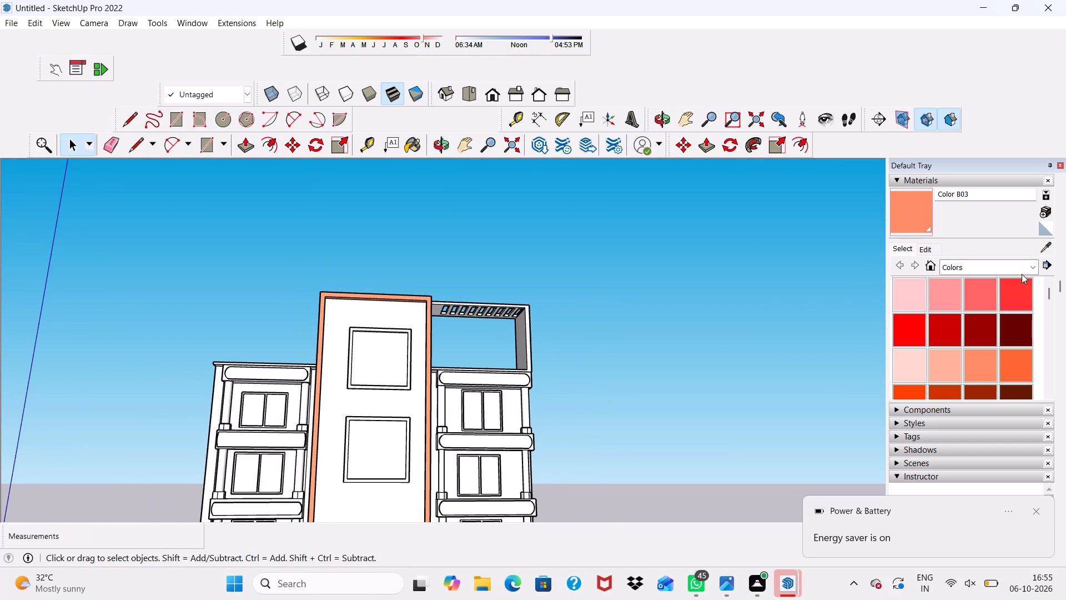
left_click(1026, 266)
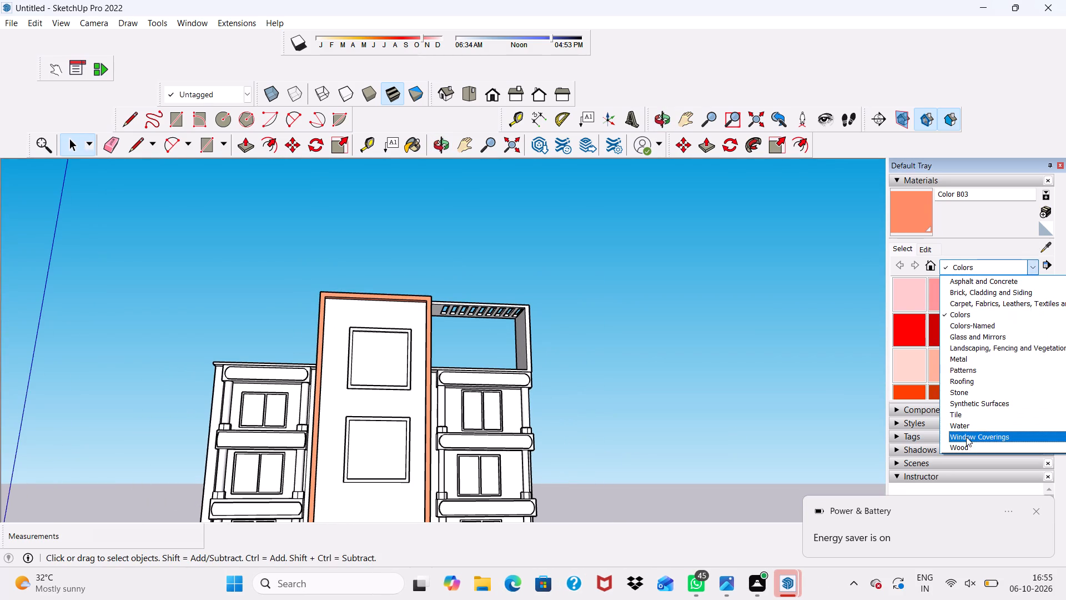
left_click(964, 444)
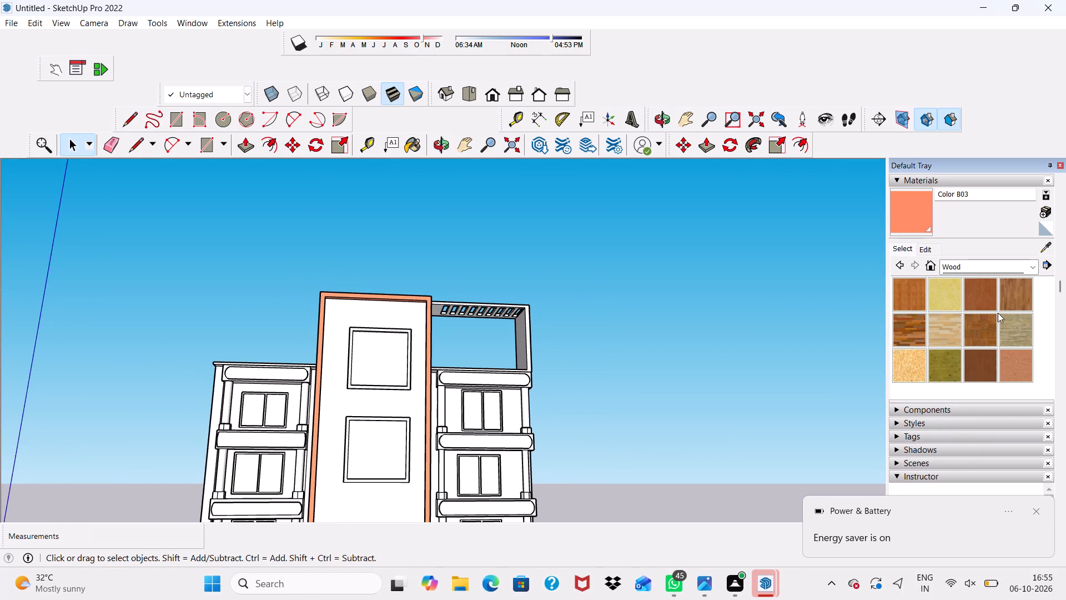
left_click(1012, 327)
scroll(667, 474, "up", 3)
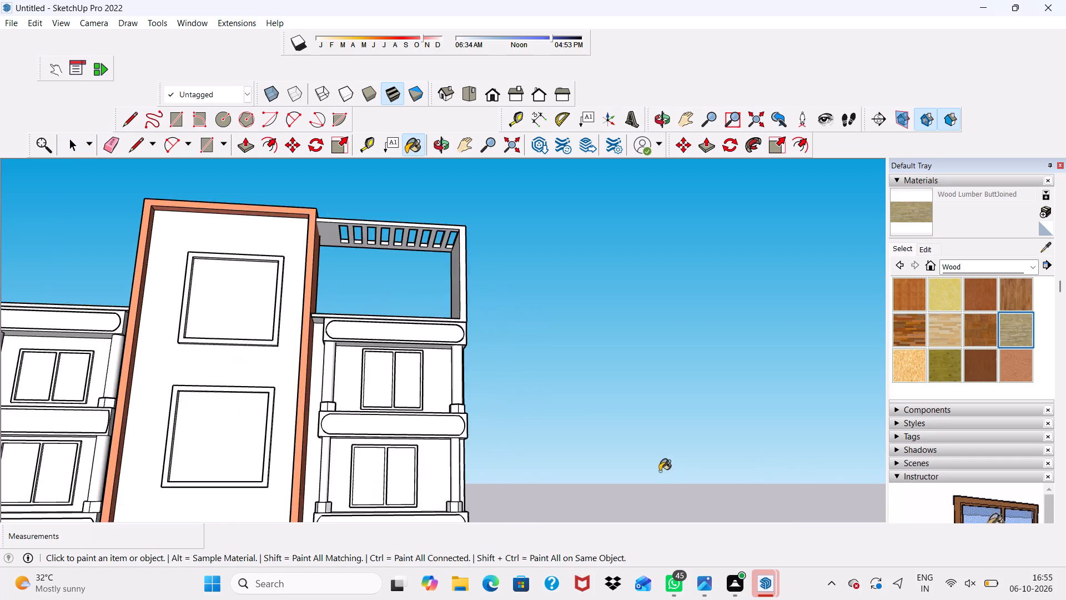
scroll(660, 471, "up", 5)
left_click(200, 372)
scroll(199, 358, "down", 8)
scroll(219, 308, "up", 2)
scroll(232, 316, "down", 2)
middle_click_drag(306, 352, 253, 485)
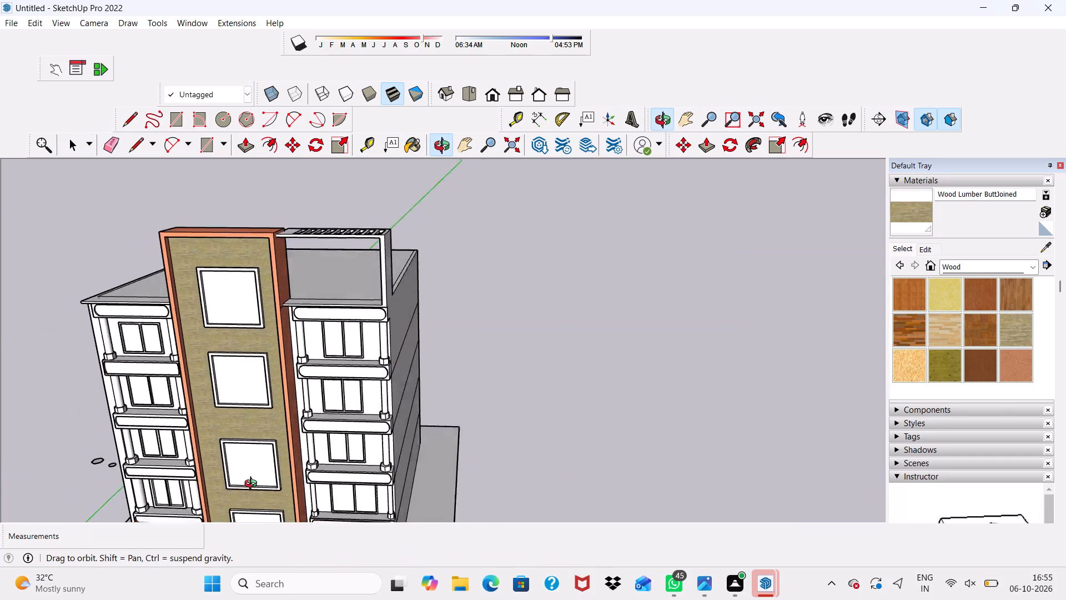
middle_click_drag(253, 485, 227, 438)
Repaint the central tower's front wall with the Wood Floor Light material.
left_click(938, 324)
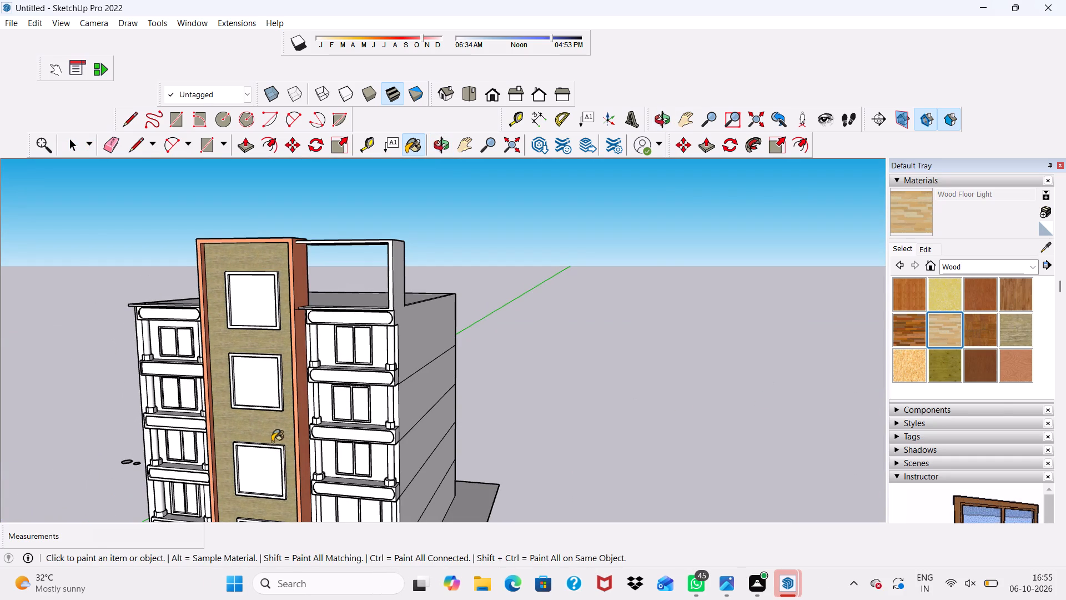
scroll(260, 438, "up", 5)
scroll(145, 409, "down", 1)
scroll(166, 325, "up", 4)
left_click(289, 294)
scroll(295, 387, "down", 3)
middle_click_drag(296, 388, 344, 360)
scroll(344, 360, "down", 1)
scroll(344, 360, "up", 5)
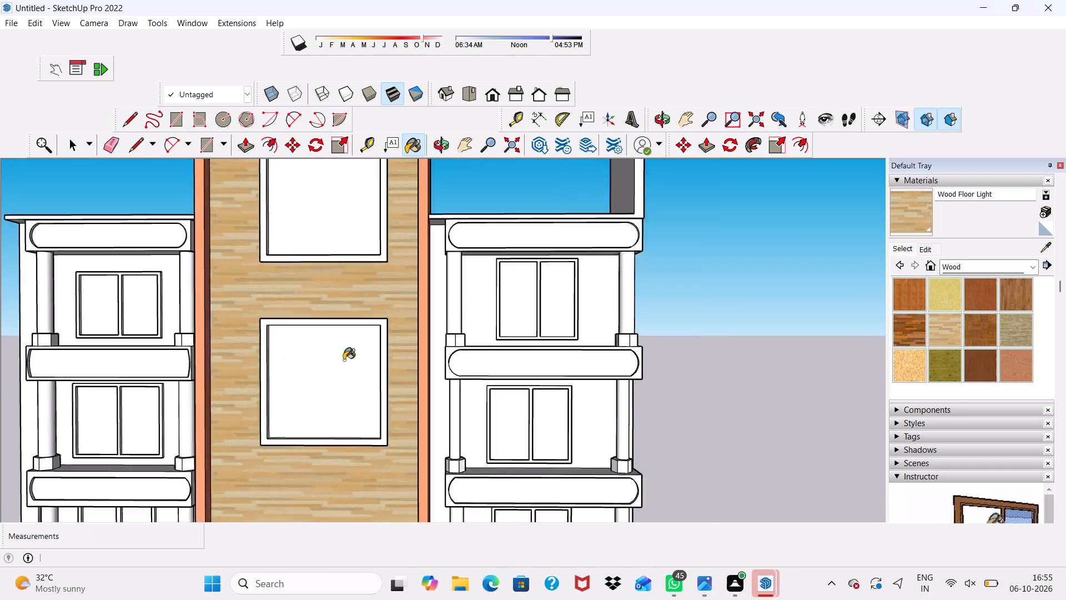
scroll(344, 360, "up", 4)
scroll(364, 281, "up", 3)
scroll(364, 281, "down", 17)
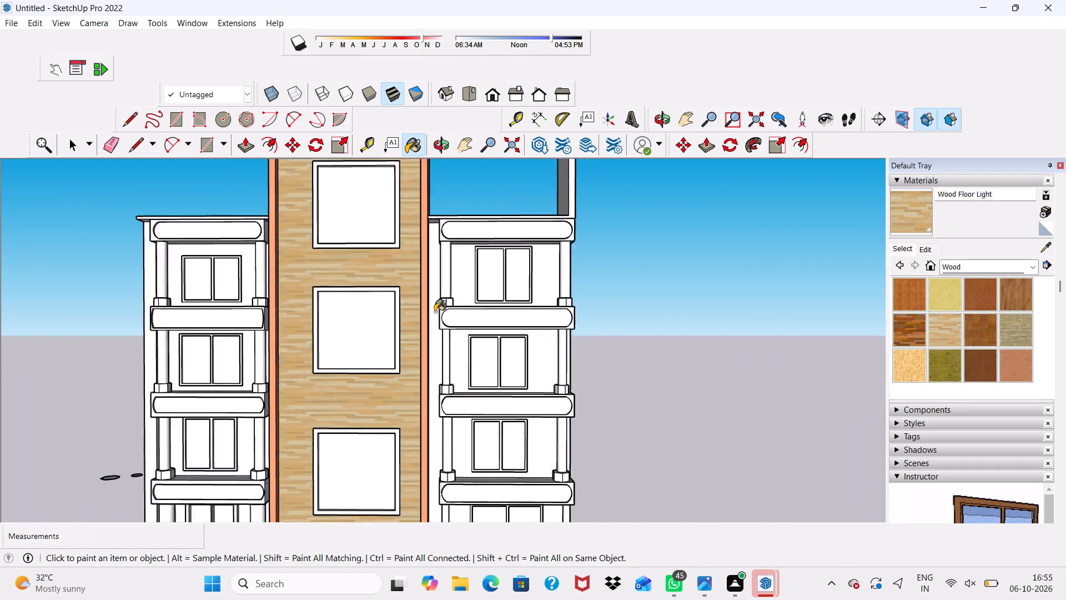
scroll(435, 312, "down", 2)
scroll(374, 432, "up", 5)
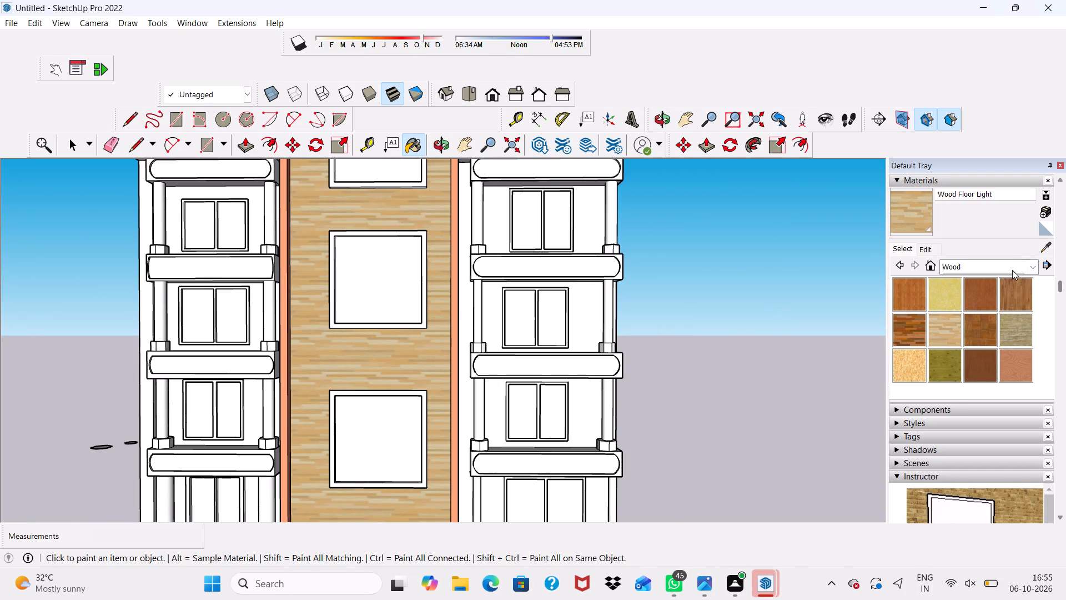
Repaint the central tower's front wall with Stone Sandstone Ashlar Light from the Brick, Cladding and Siding collection.
left_click(1027, 267)
left_click(969, 417)
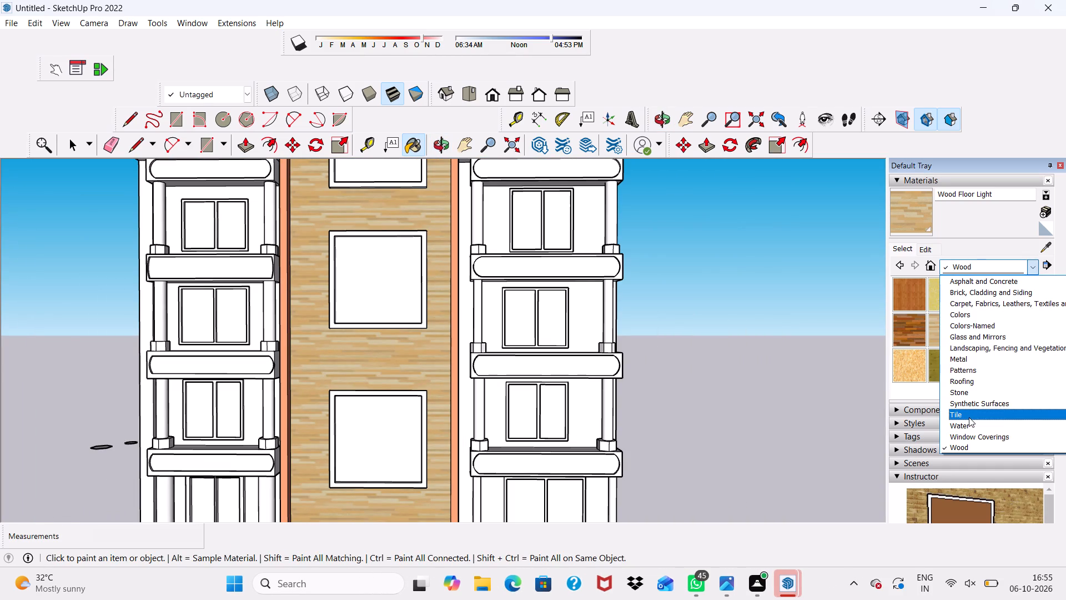
scroll(952, 320, "down", 1)
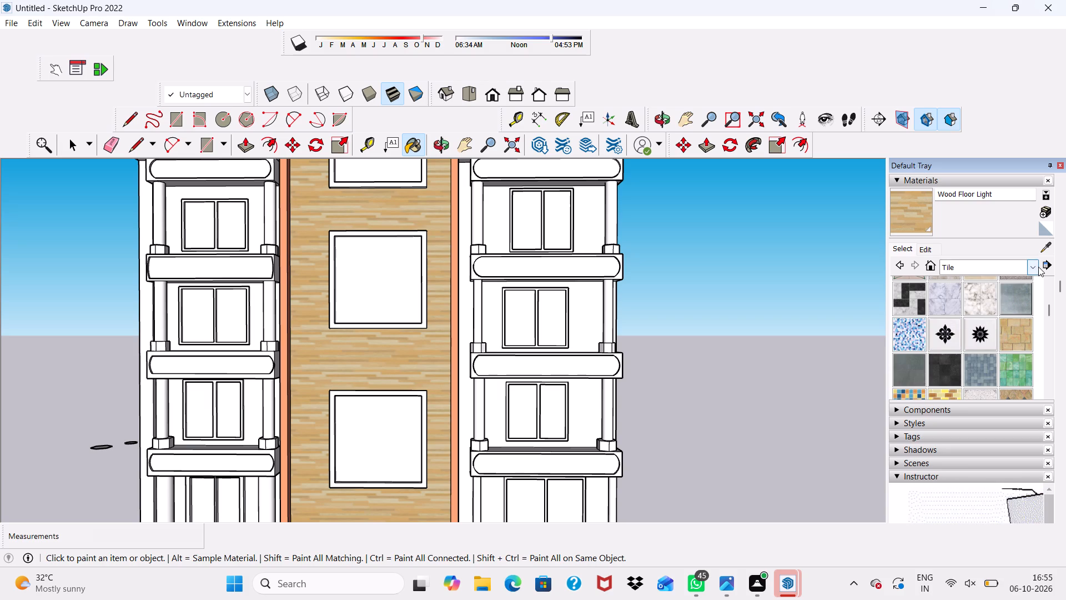
left_click(1038, 266)
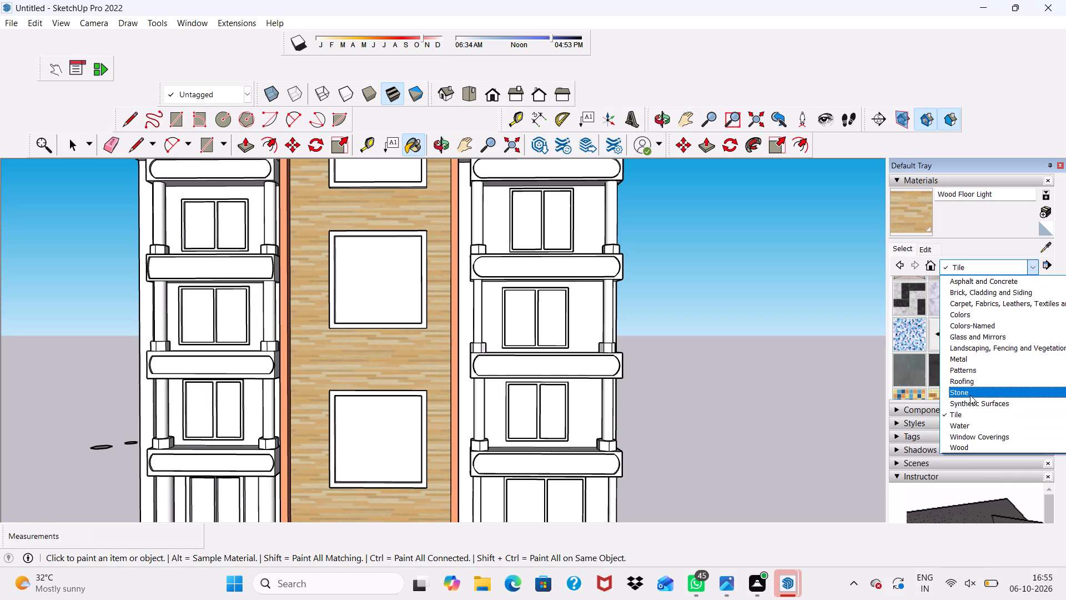
left_click(970, 395)
scroll(994, 319, "up", 2)
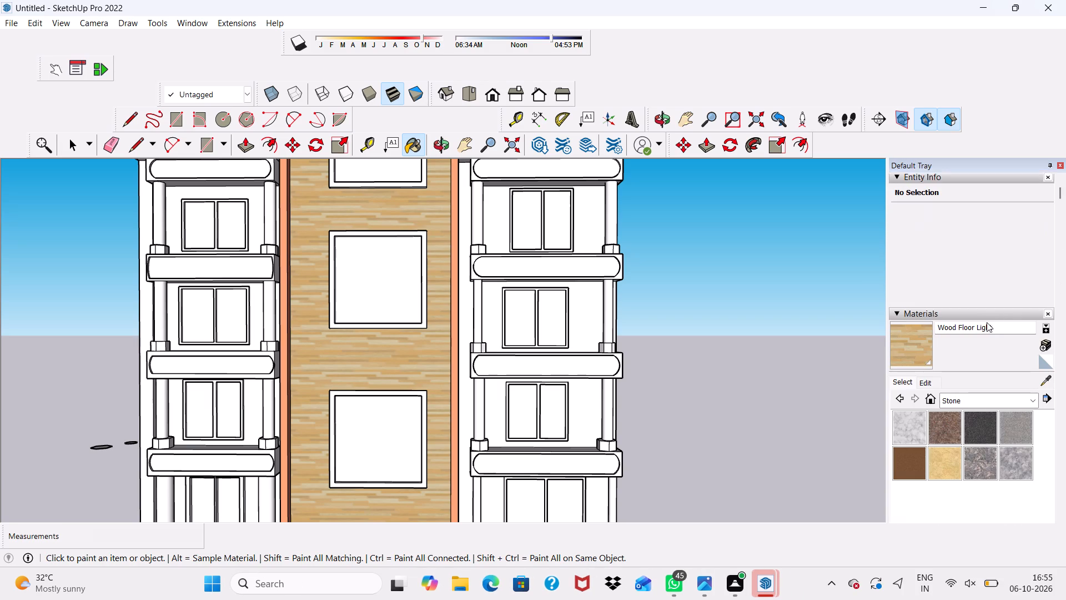
scroll(978, 343, "down", 1)
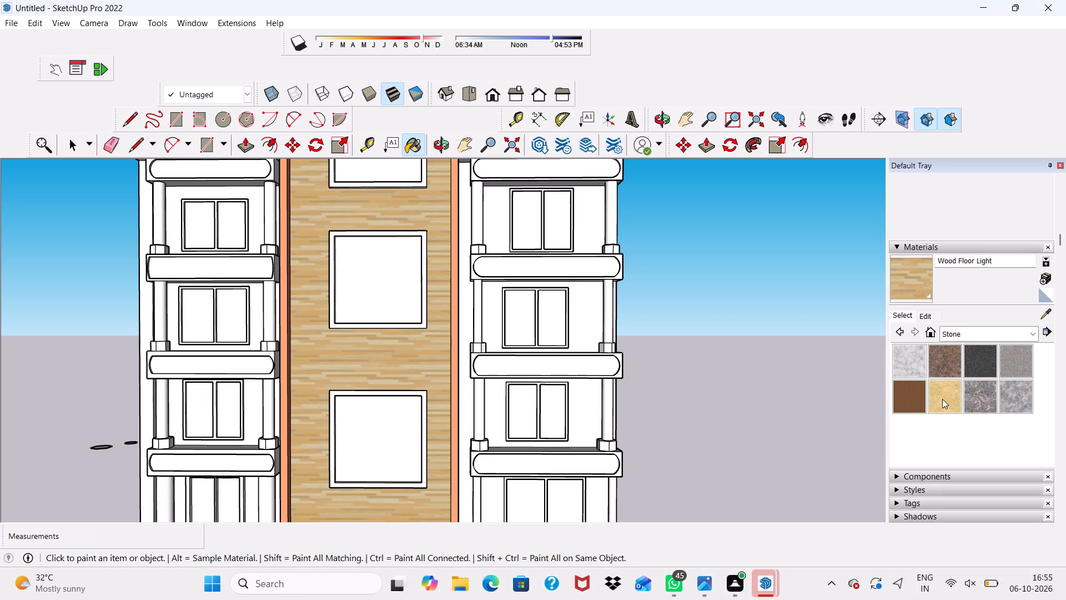
left_click(1029, 329)
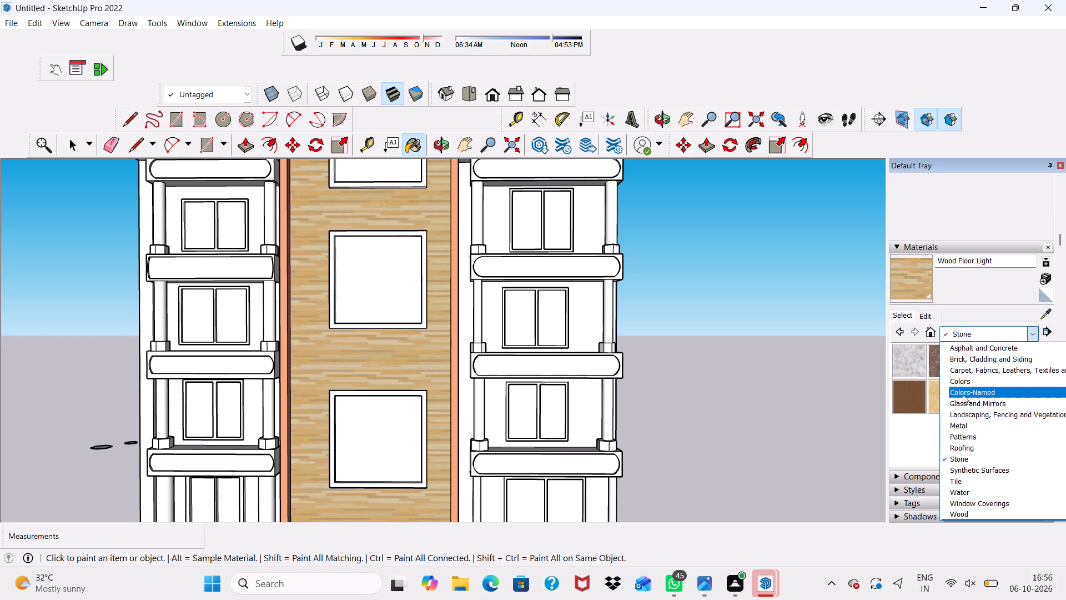
left_click(957, 354)
scroll(961, 367, "down", 2)
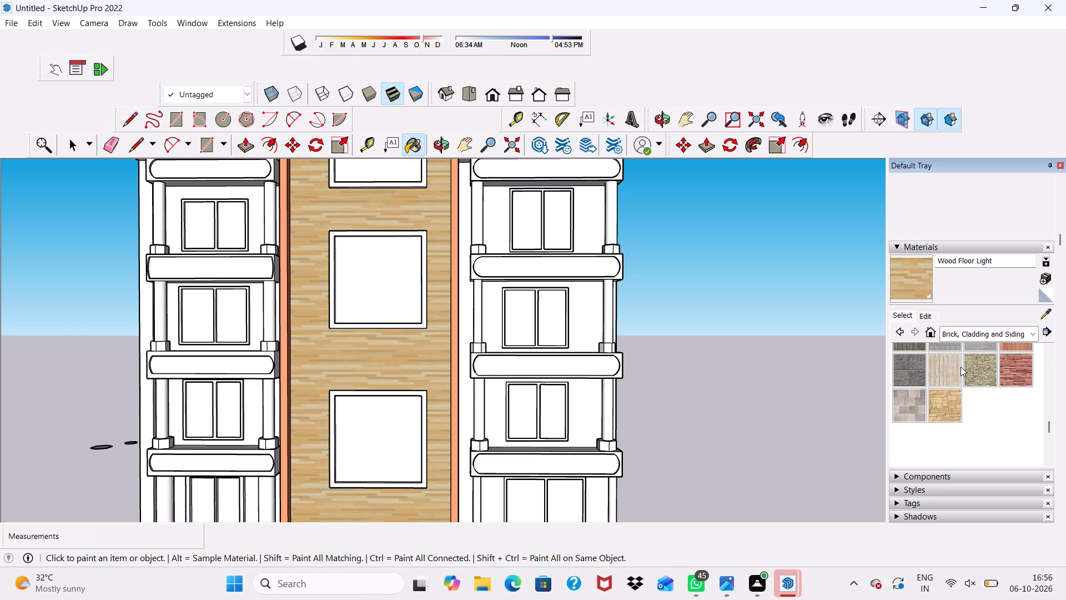
scroll(923, 382, "up", 1)
scroll(905, 443, "down", 2)
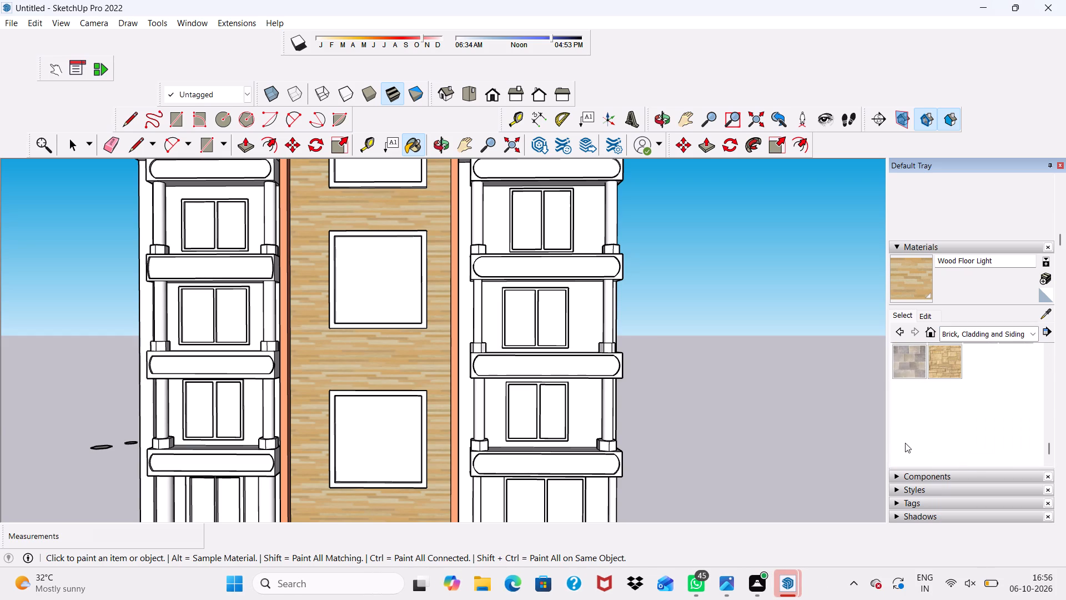
left_click(897, 361)
left_click(941, 355)
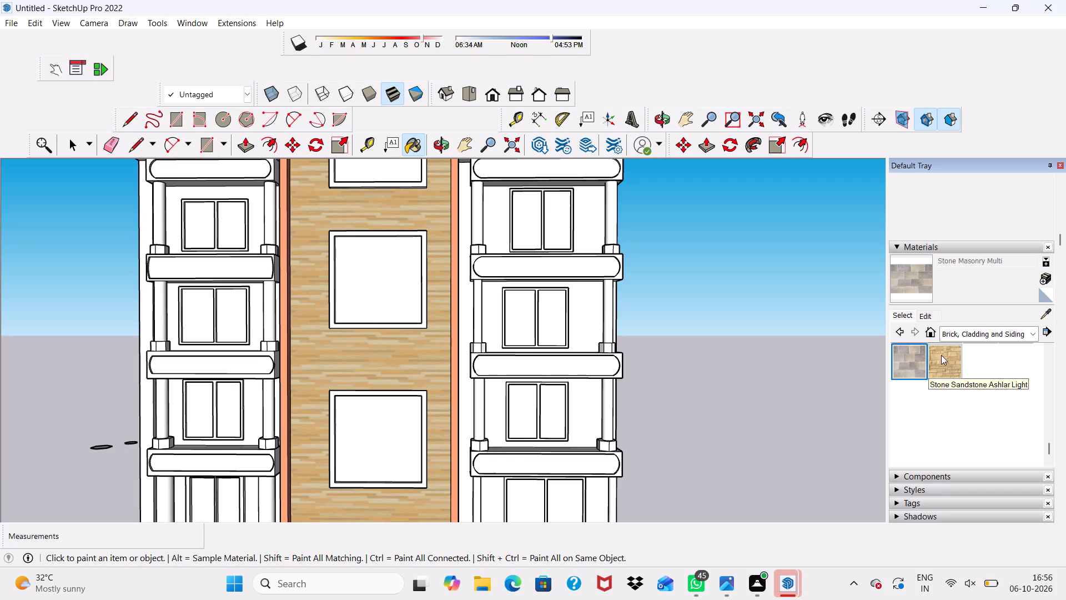
scroll(402, 392, "up", 5)
left_click(298, 343)
scroll(299, 343, "down", 4)
scroll(433, 339, "down", 5)
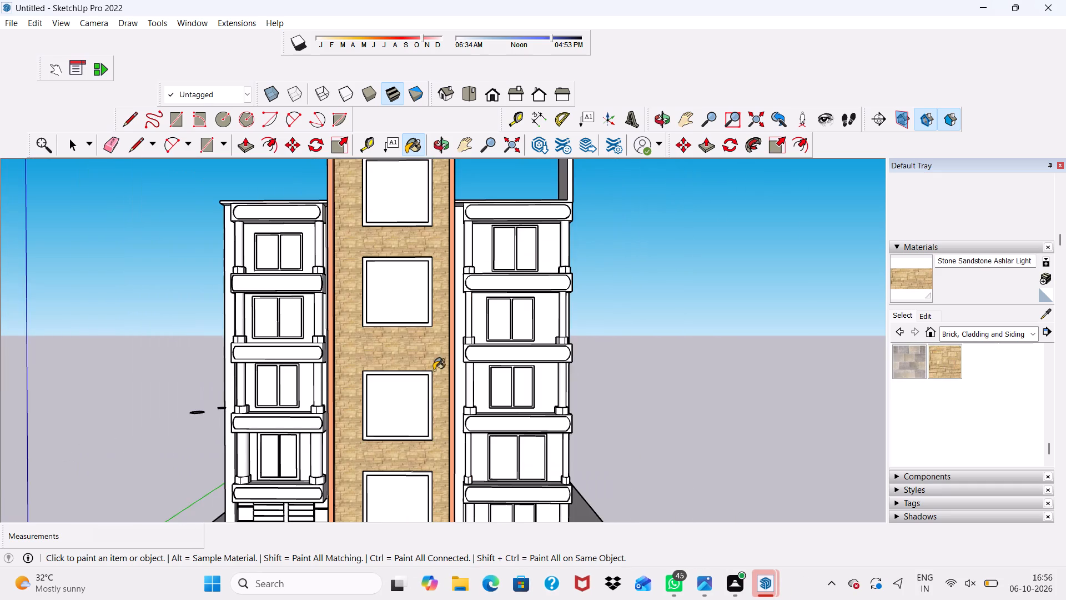
Examine the sandstone texture on the tower wall and around its window frames from a distance and close up.
scroll(379, 223, "up", 16)
middle_click_drag(454, 404, 454, 341)
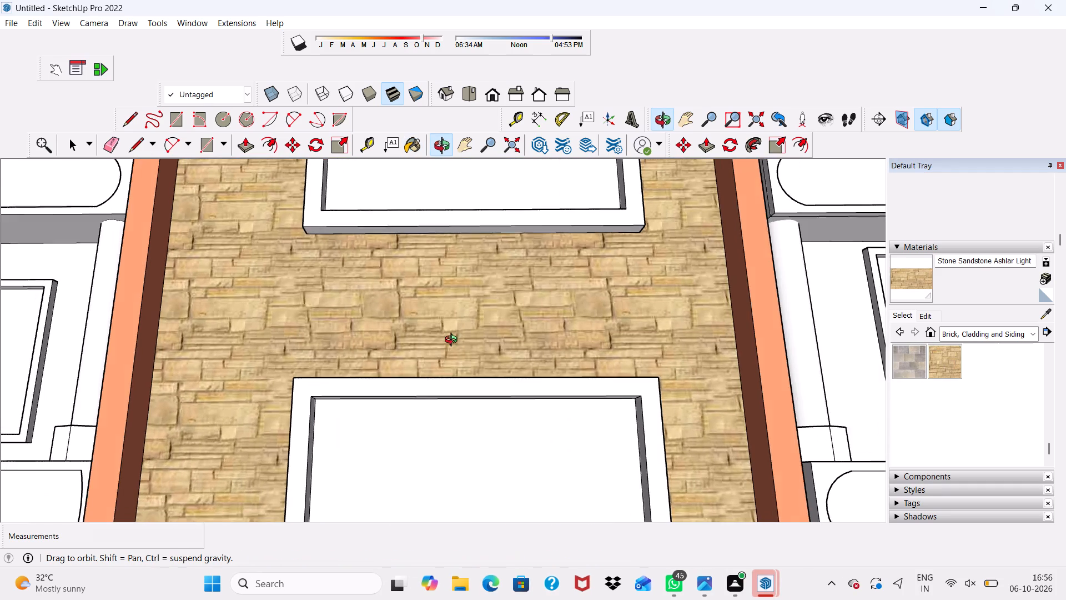
middle_click_drag(454, 341, 427, 391)
scroll(421, 389, "down", 10)
scroll(558, 273, "up", 2)
scroll(558, 273, "down", 1)
scroll(517, 265, "up", 1)
scroll(517, 265, "down", 1)
scroll(517, 265, "up", 1)
scroll(515, 271, "down", 4)
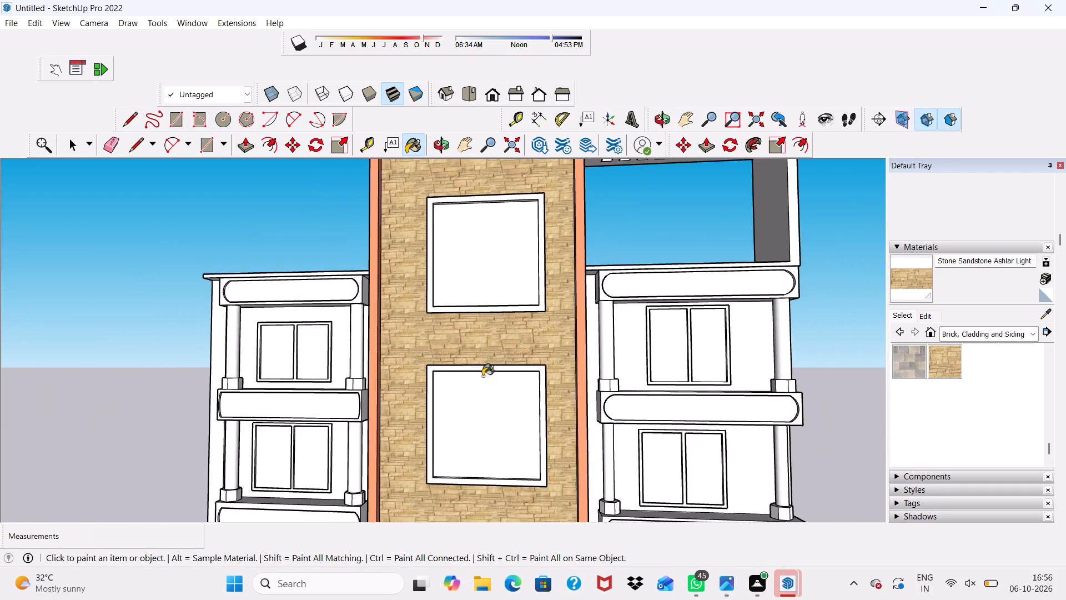
scroll(482, 376, "down", 4)
middle_click_drag(499, 458, 490, 511)
scroll(472, 385, "up", 20)
scroll(472, 385, "up", 2)
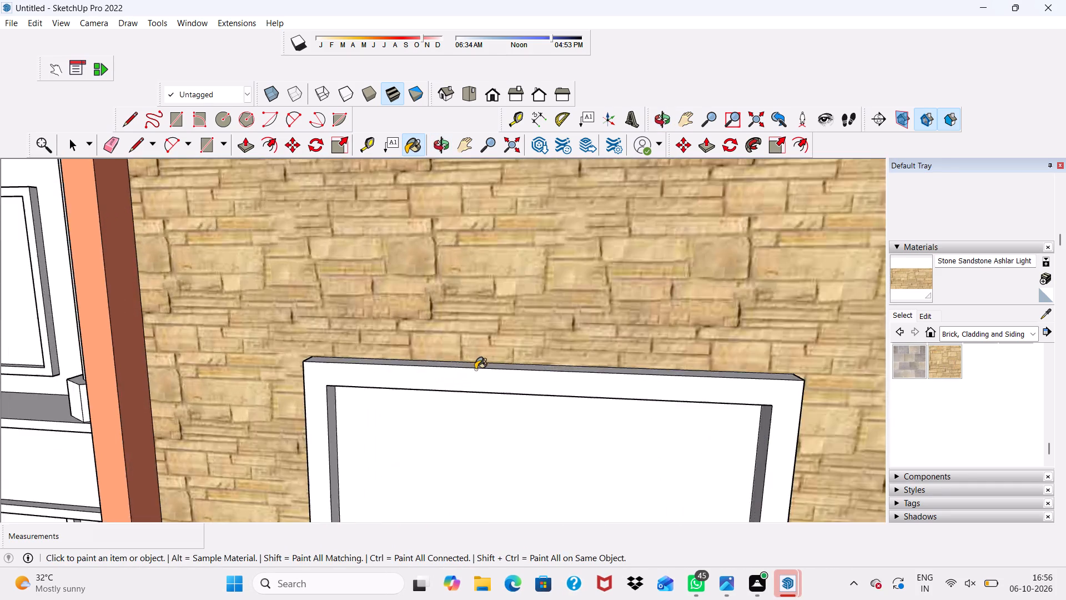
scroll(475, 369, "up", 6)
middle_click_drag(475, 369, 479, 302)
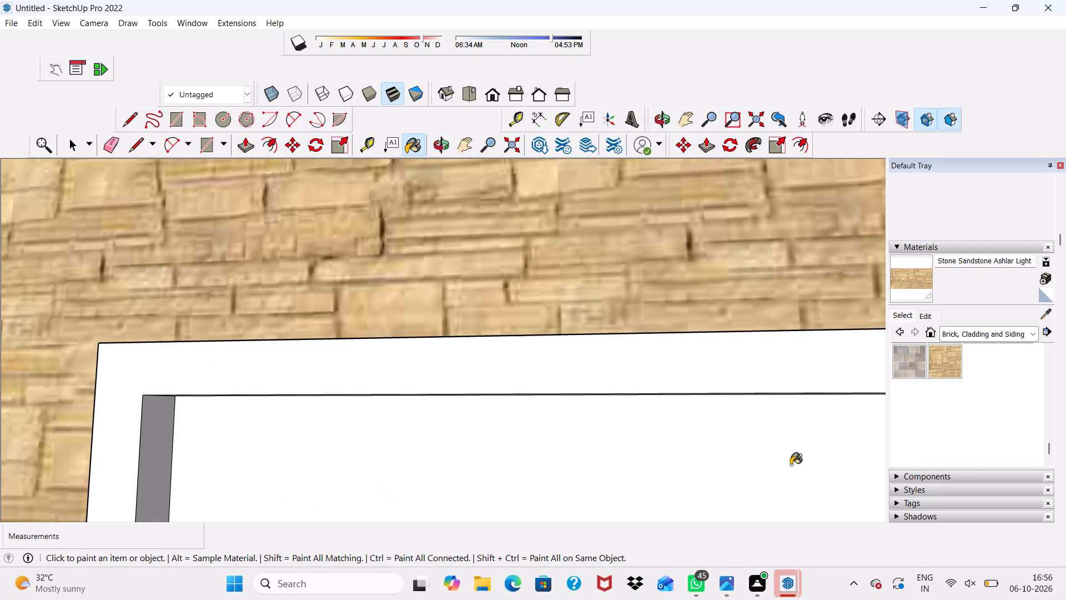
Look through the Brick, Cladding and Siding materials and the list of other material collections.
scroll(1019, 399, "up", 11)
scroll(986, 371, "down", 1)
scroll(986, 371, "up", 2)
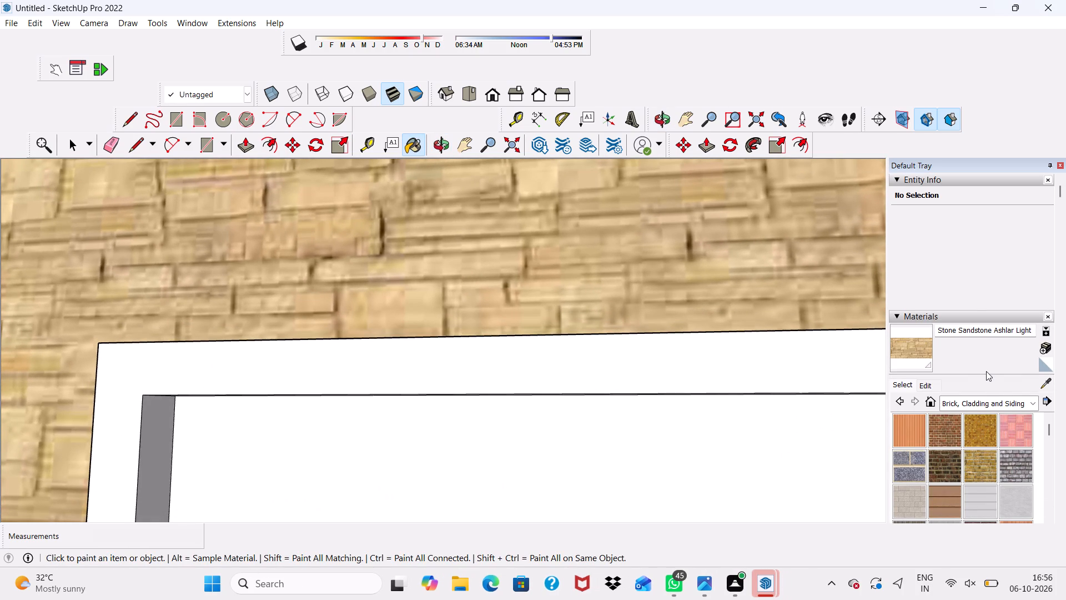
scroll(970, 306, "up", 5)
scroll(970, 303, "down", 5)
scroll(965, 367, "down", 4)
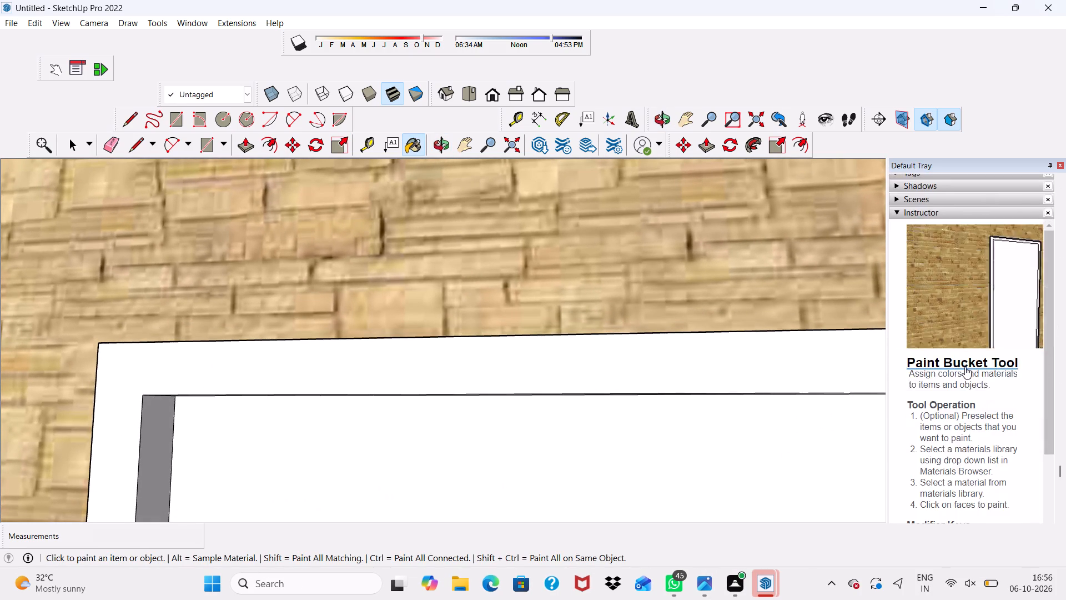
scroll(965, 367, "down", 9)
scroll(959, 405, "up", 10)
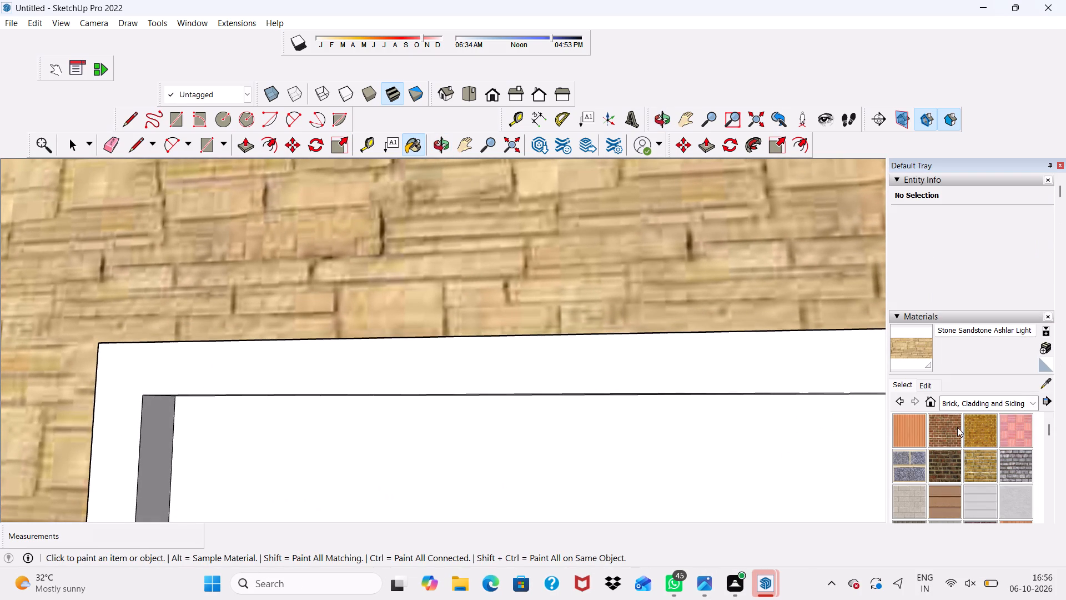
left_click(944, 337)
left_click(944, 337)
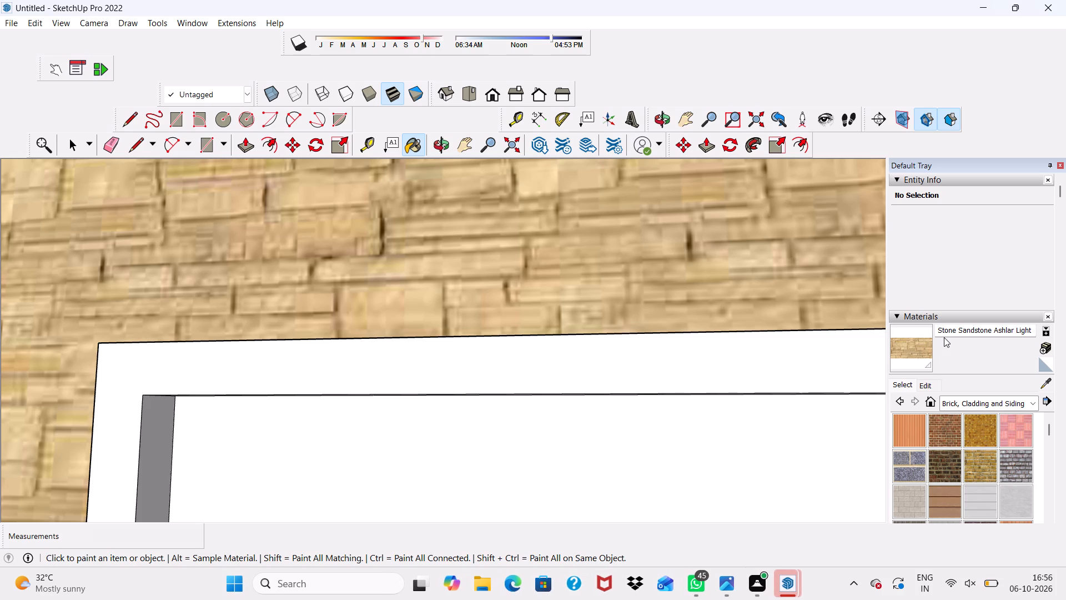
left_click(944, 336)
left_click(913, 360)
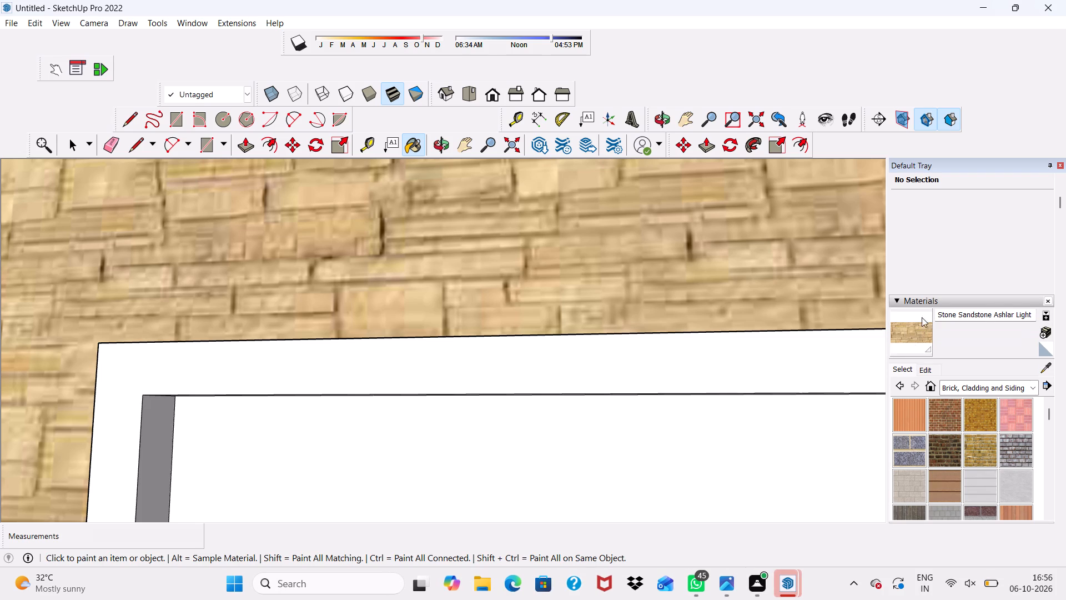
scroll(954, 250, "up", 5)
scroll(954, 249, "down", 5)
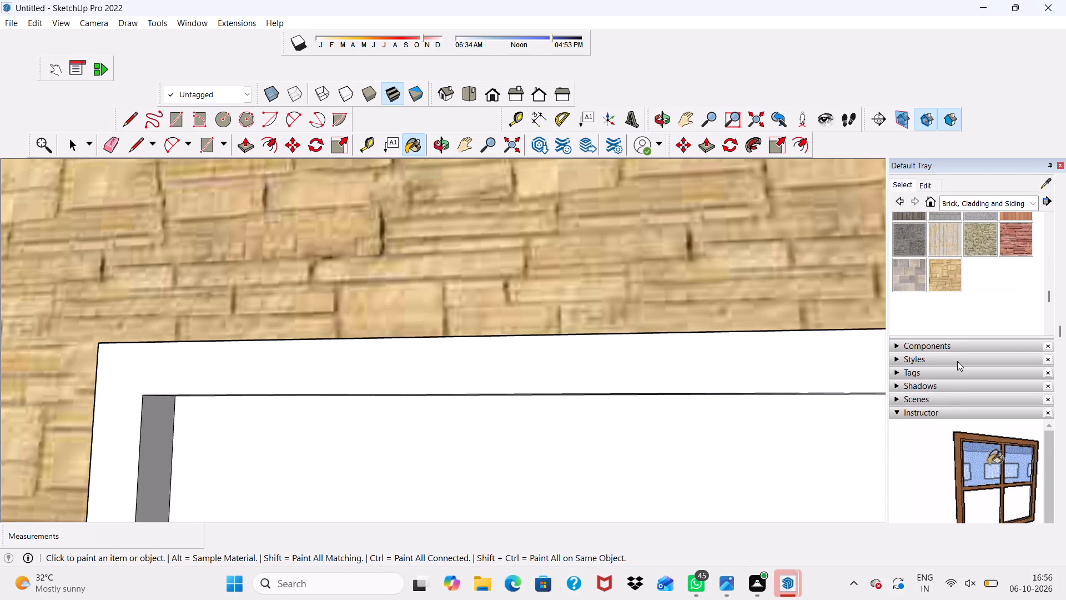
scroll(942, 389, "down", 5)
scroll(942, 347, "up", 10)
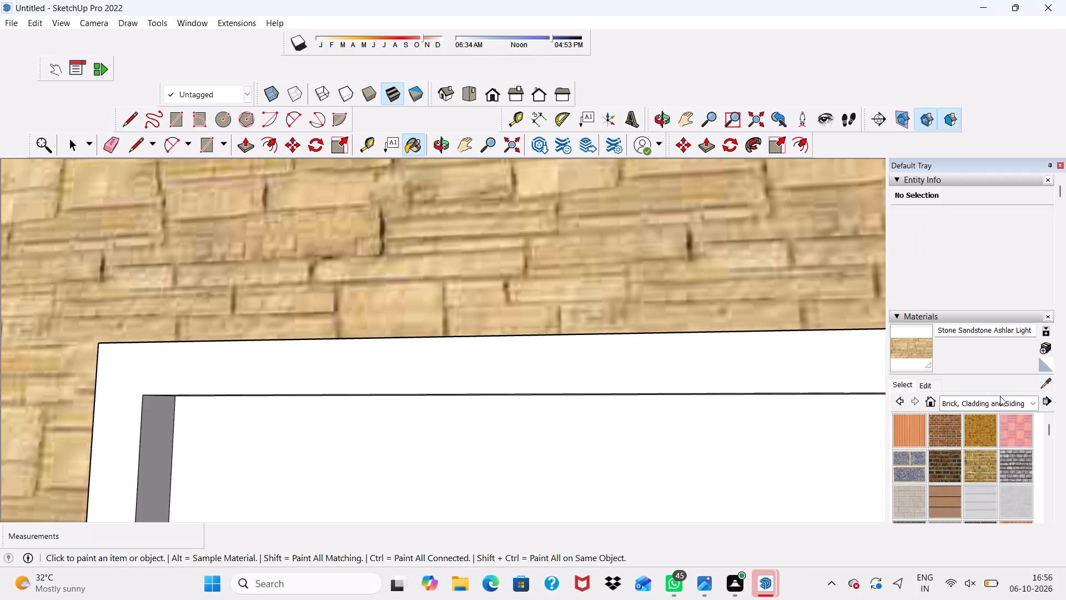
left_click(1037, 406)
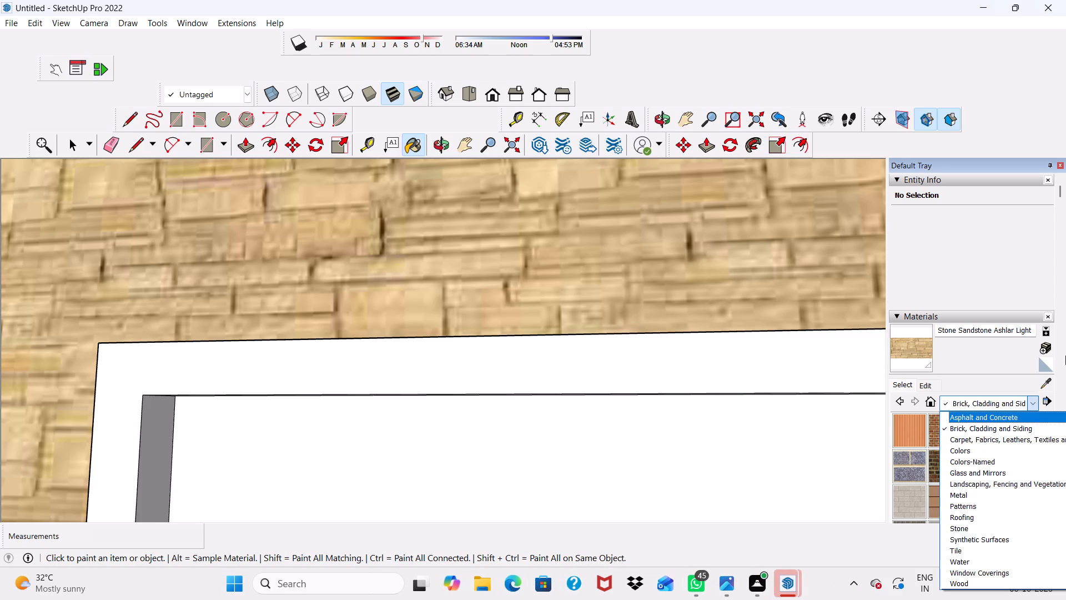
left_click(1041, 397)
left_click(1041, 397)
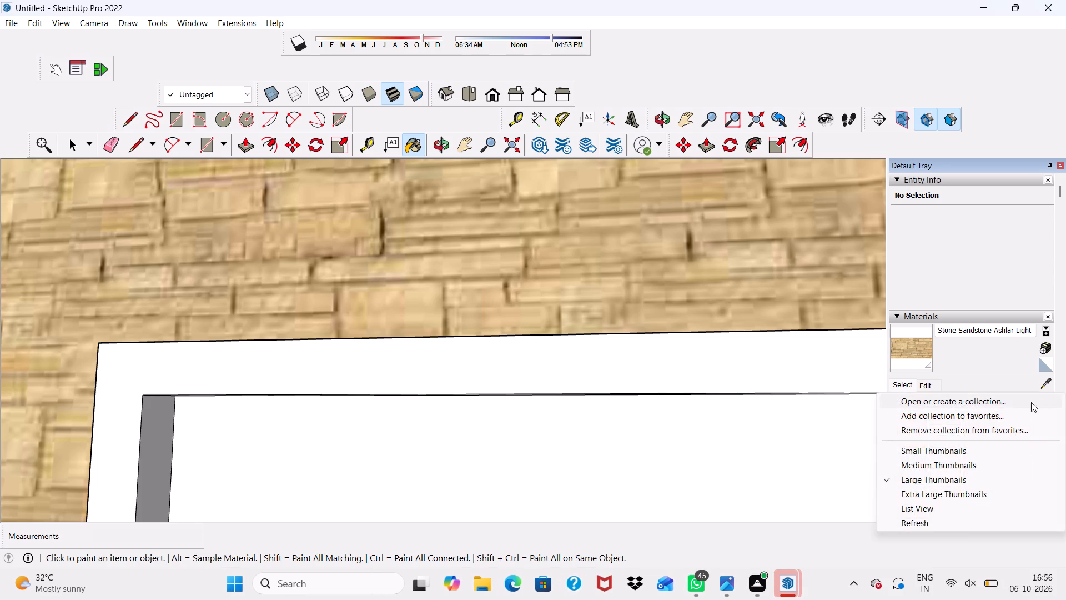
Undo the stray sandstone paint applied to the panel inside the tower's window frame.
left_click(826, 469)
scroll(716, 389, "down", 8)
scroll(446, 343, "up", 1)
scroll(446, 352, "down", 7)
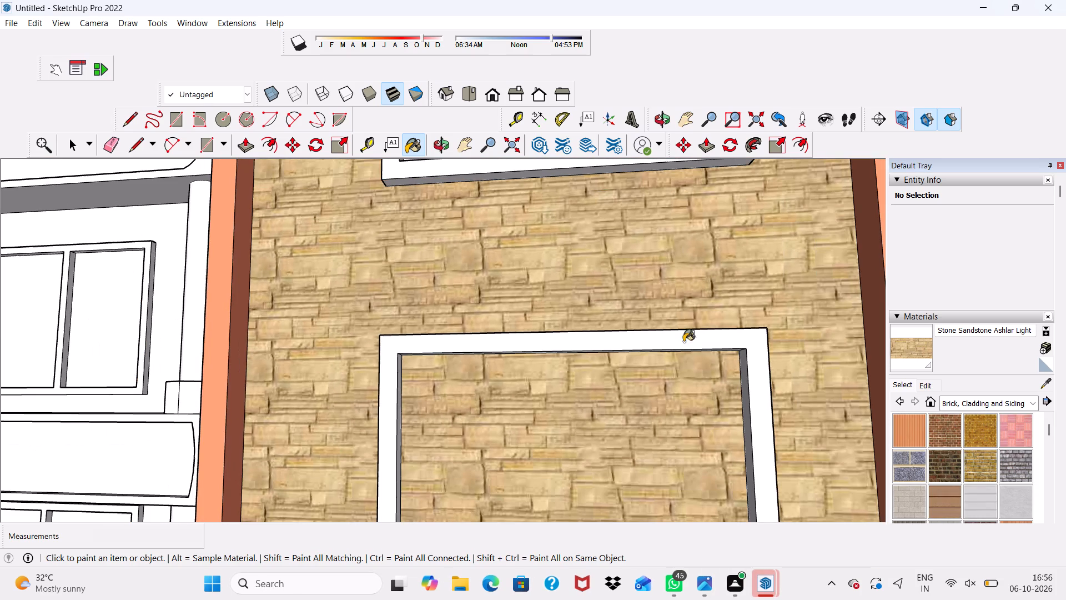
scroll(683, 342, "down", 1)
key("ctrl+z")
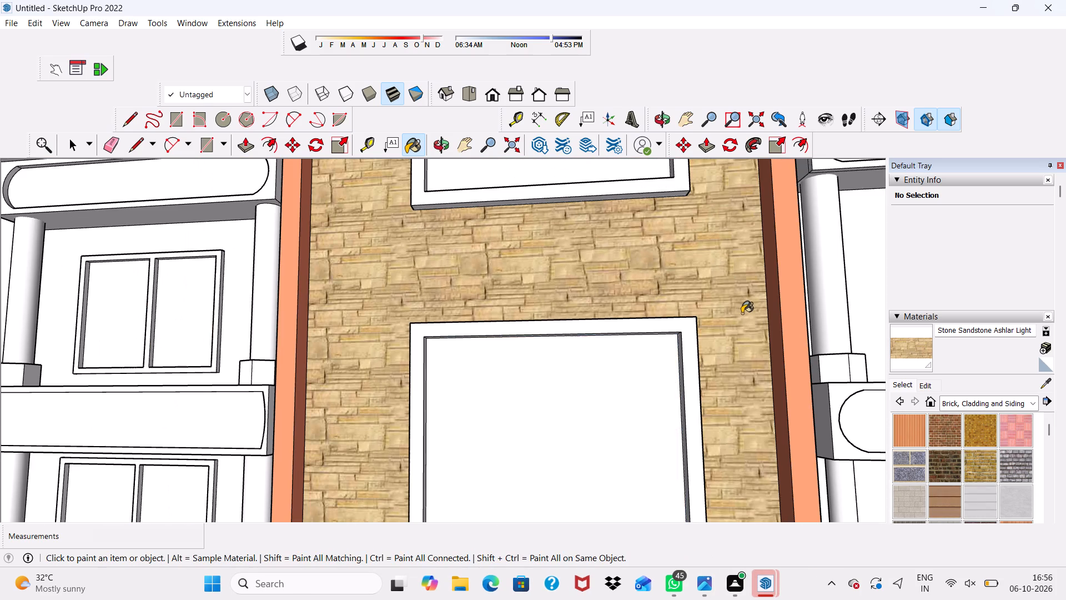
Examine the sandstone-clad tower and the whole building facade from a distance.
scroll(742, 313, "down", 7)
key("space")
scroll(700, 359, "down", 14)
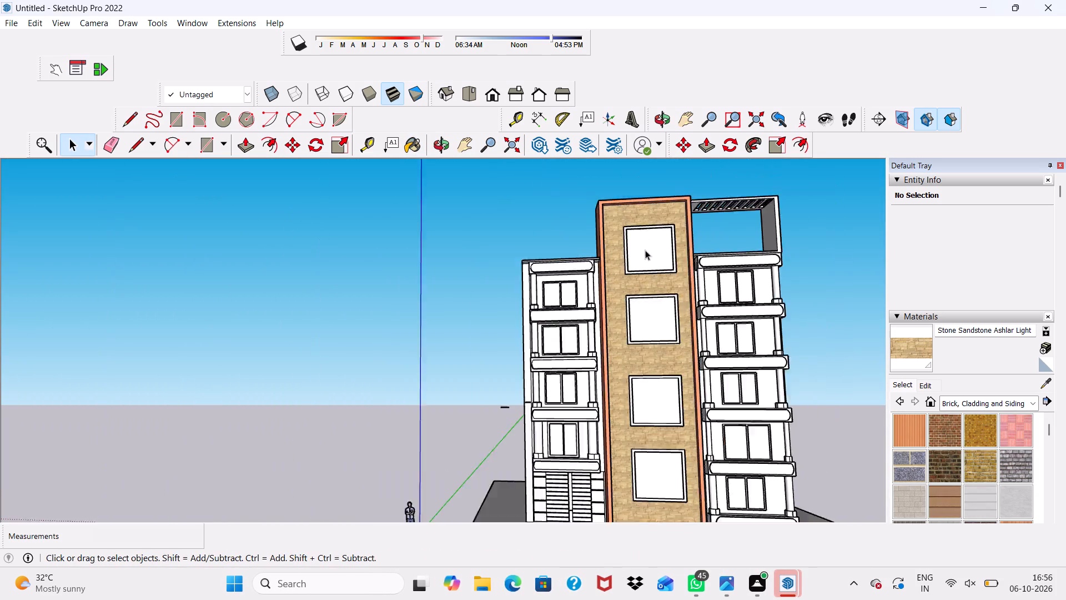
scroll(645, 250, "down", 1)
middle_click_drag(648, 296, 620, 278)
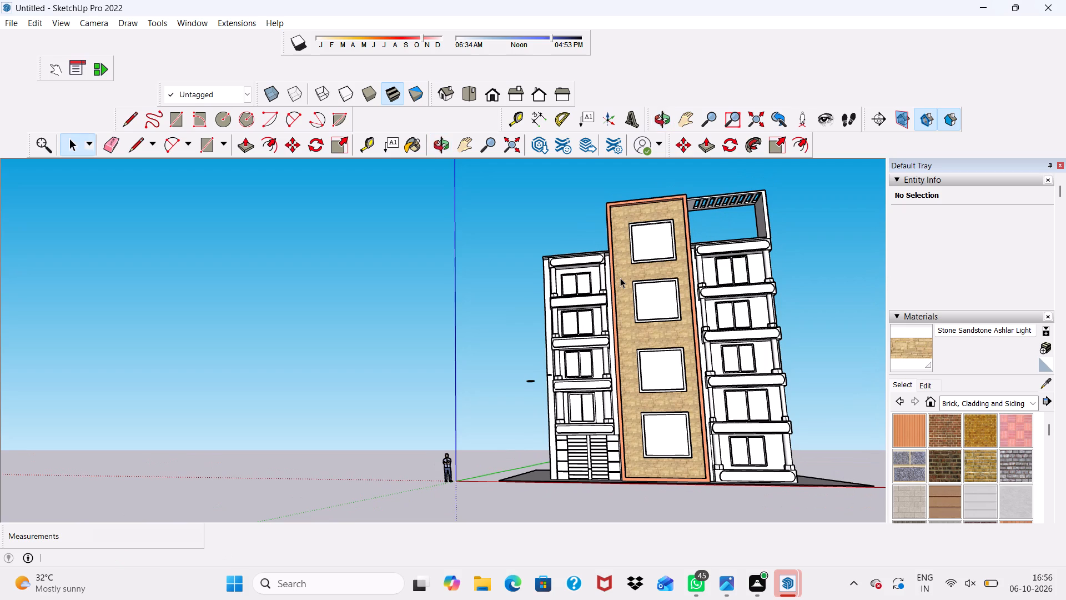
scroll(620, 278, "down", 3)
scroll(612, 231, "up", 3)
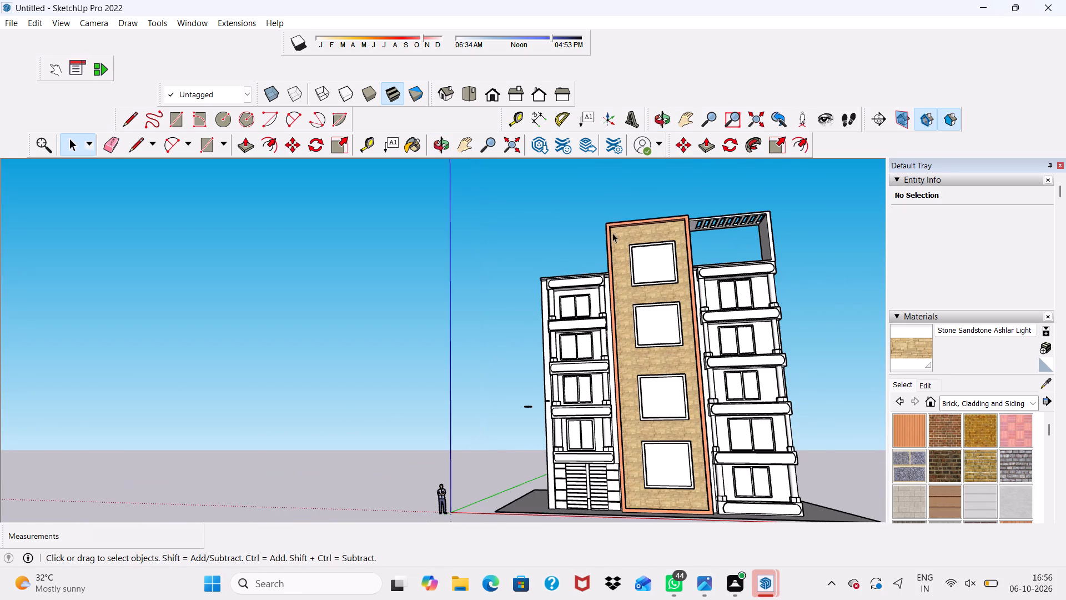
scroll(986, 472, "up", 3)
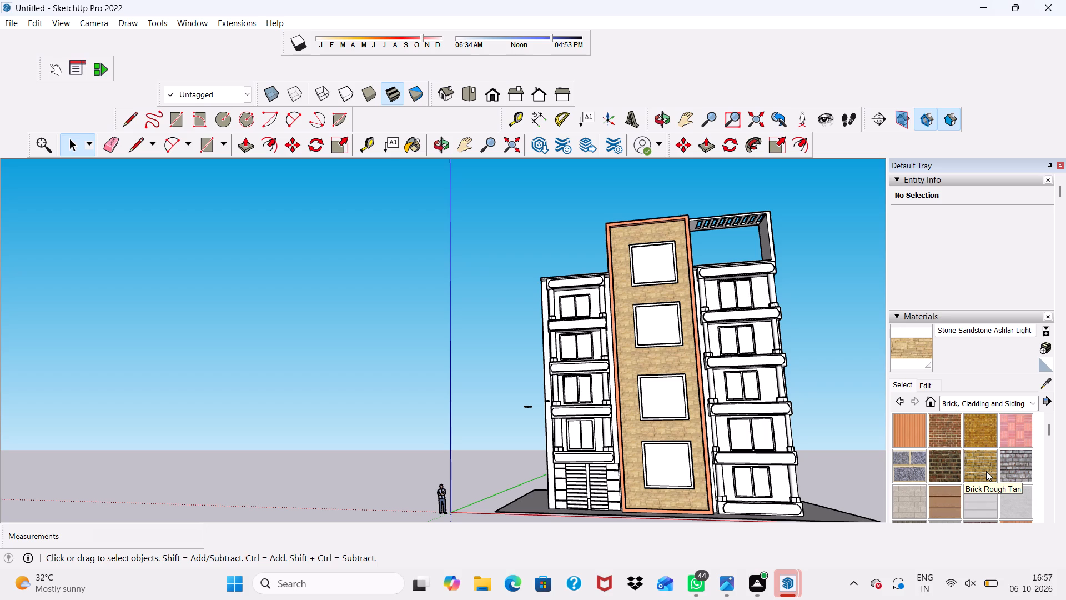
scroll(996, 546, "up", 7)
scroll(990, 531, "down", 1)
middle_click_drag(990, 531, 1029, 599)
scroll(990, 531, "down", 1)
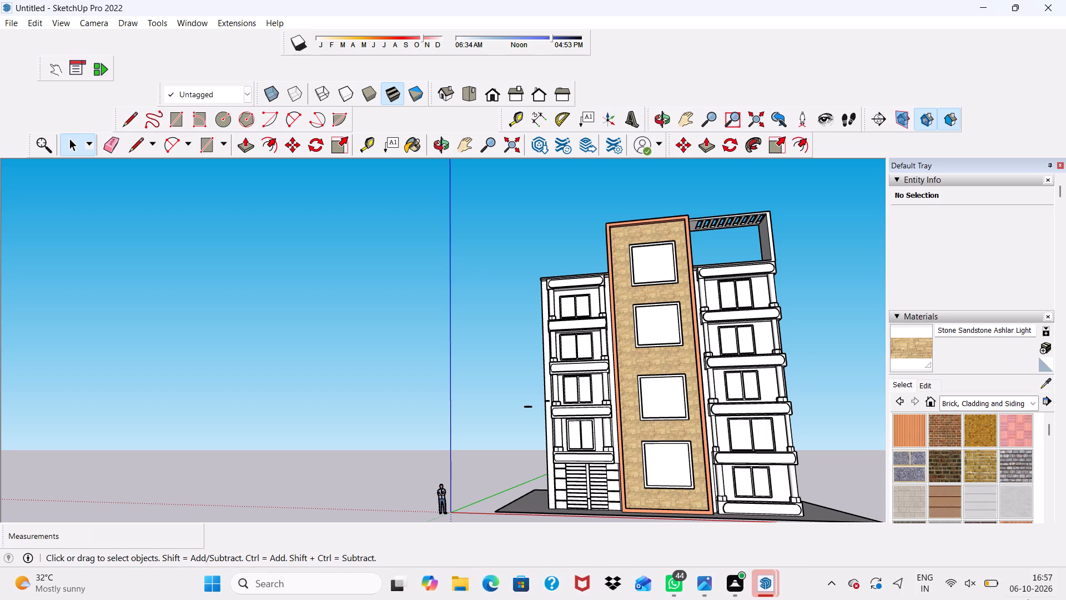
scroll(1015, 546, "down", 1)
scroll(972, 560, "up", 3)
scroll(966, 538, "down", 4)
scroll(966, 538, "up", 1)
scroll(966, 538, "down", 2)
Look through the list of material collections and the swatches in the Colors collection.
scroll(653, 386, "up", 4)
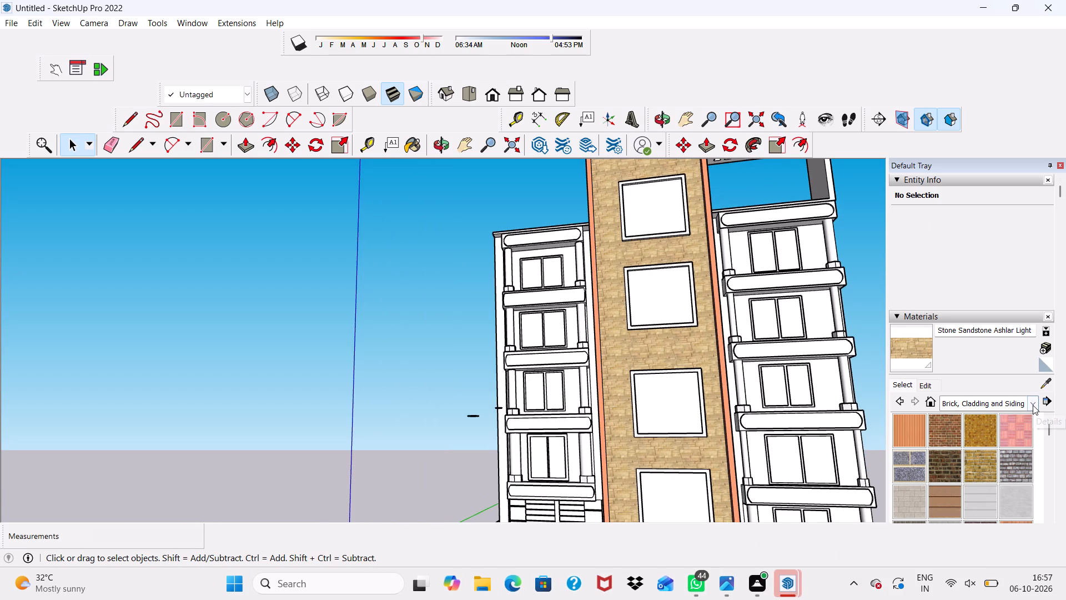
left_click(1033, 405)
scroll(978, 439, "down", 1)
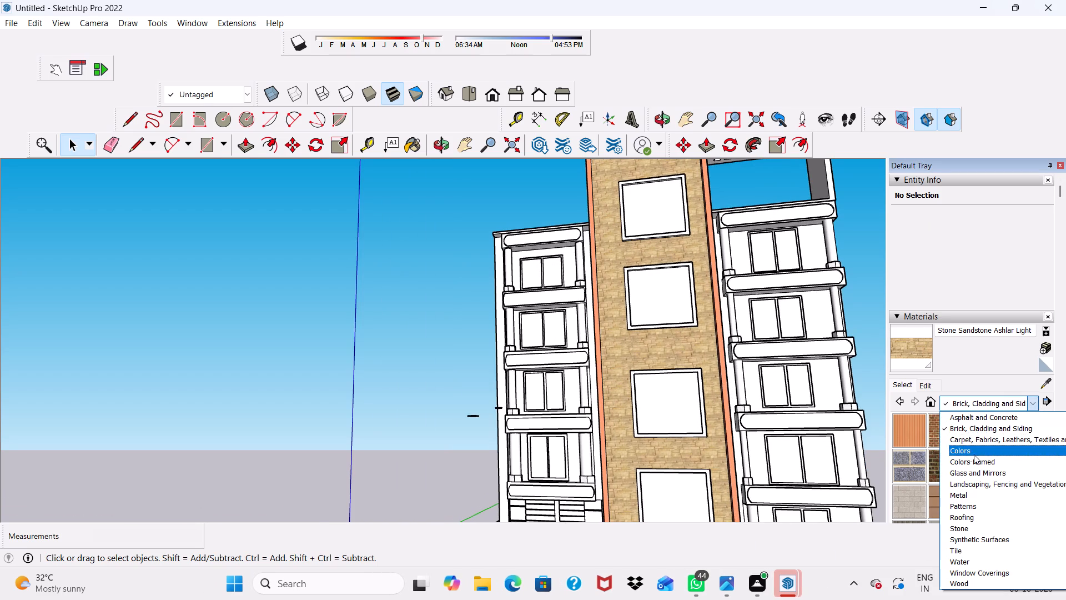
scroll(974, 473, "down", 4)
scroll(965, 508, "up", 2)
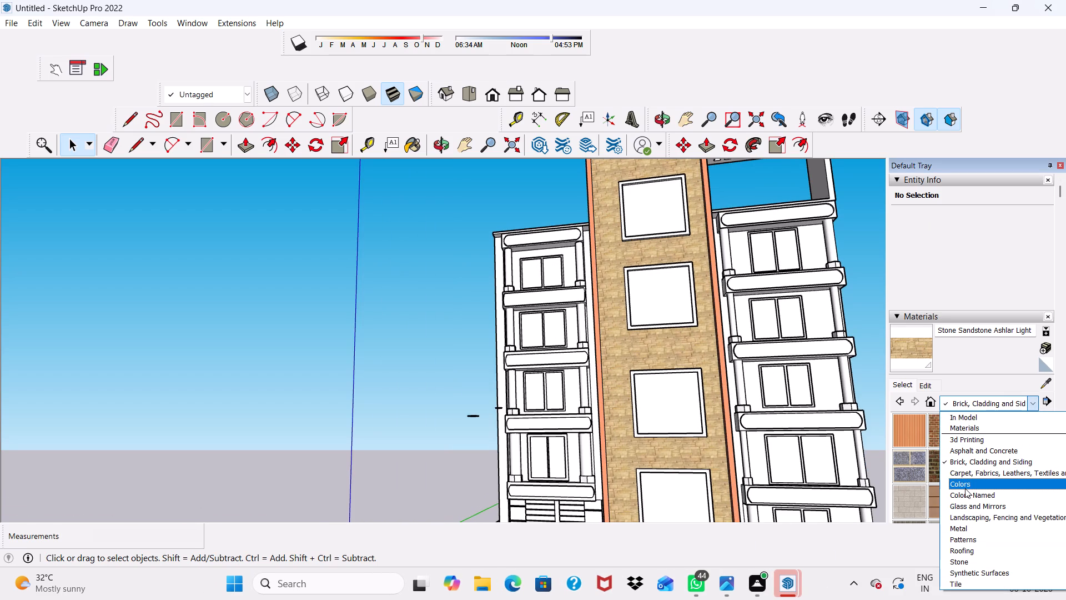
left_click(965, 488)
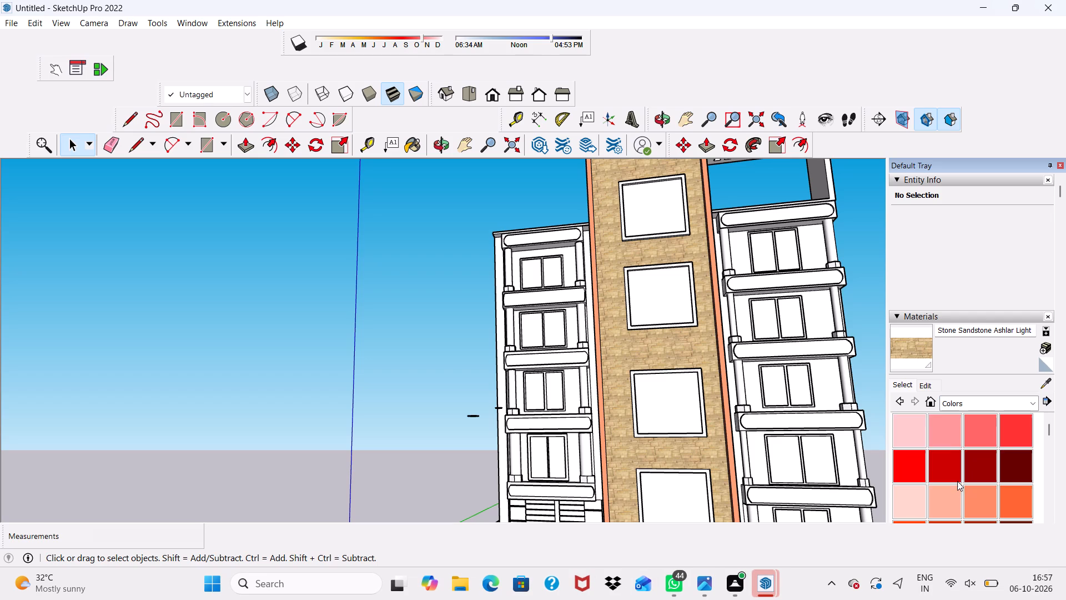
scroll(957, 481, "up", 4)
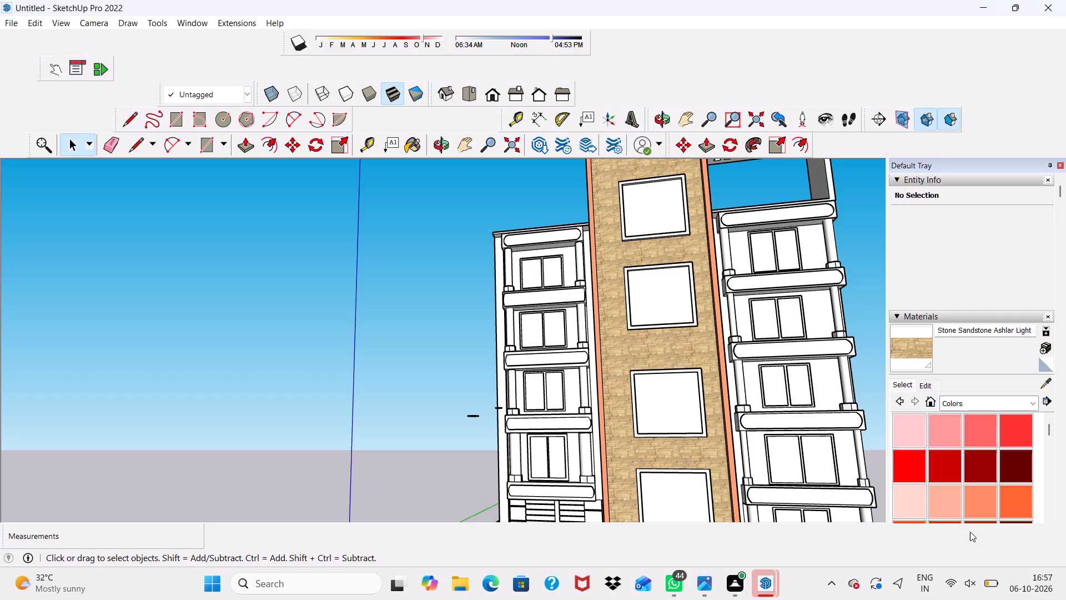
scroll(955, 453, "down", 4)
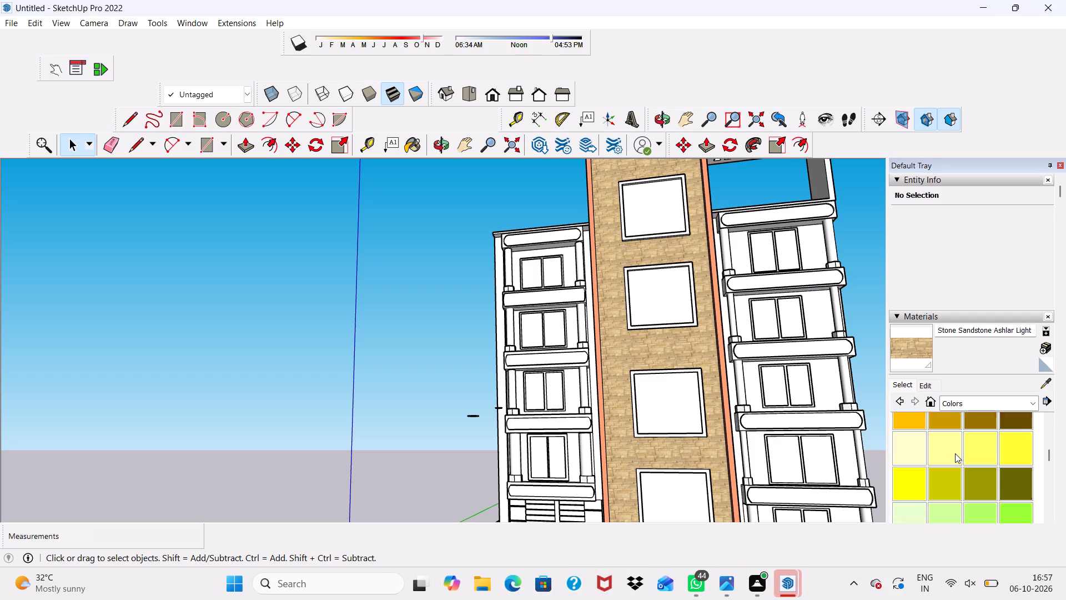
scroll(955, 453, "down", 1)
Paint the front face of the tower's second window frame from the top with Wood Veneer 01 from the Wood collection.
left_click(1028, 404)
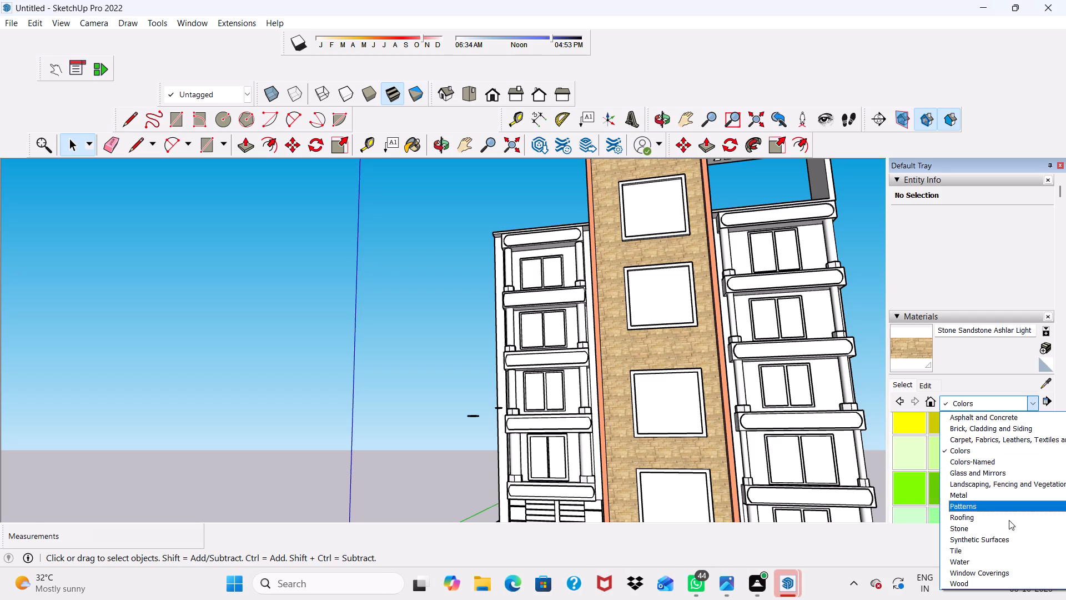
left_click(989, 582)
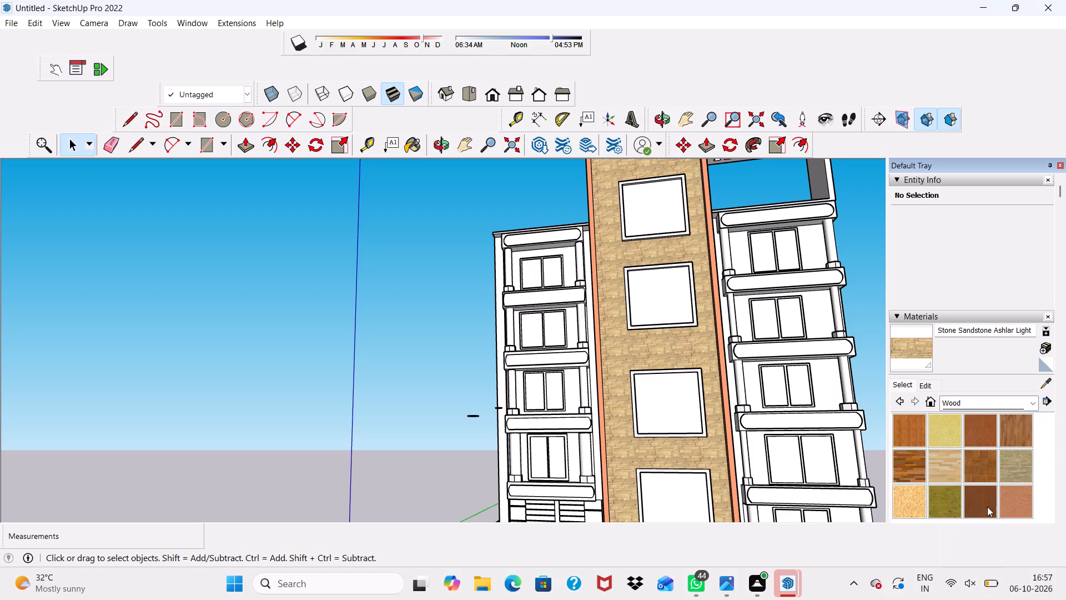
left_click(974, 503)
scroll(564, 247, "up", 12)
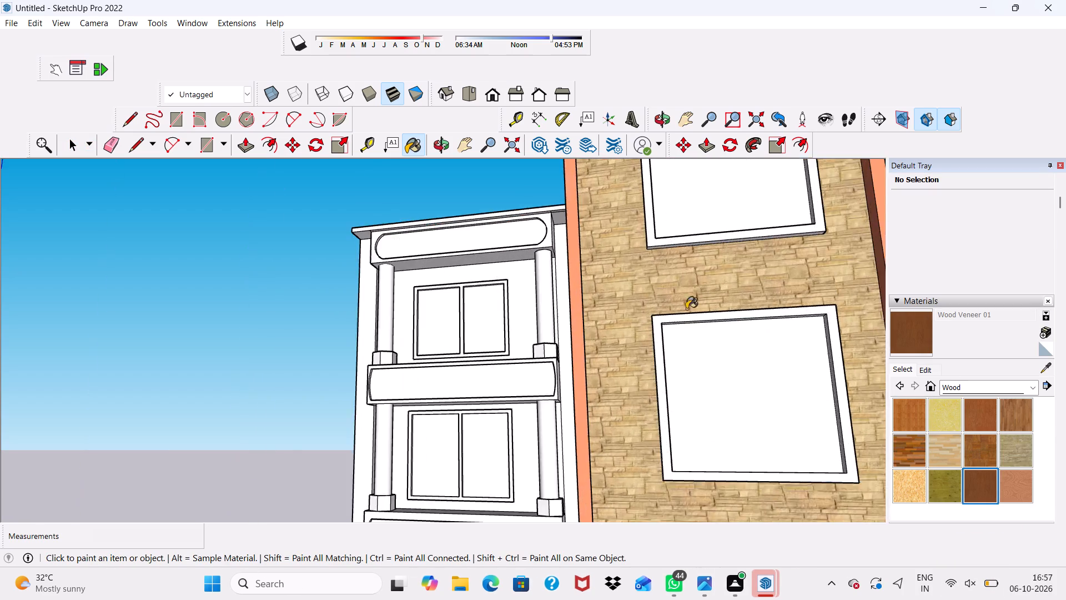
scroll(686, 309, "up", 9)
left_click(680, 330)
scroll(599, 326, "up", 4)
scroll(599, 322, "down", 10)
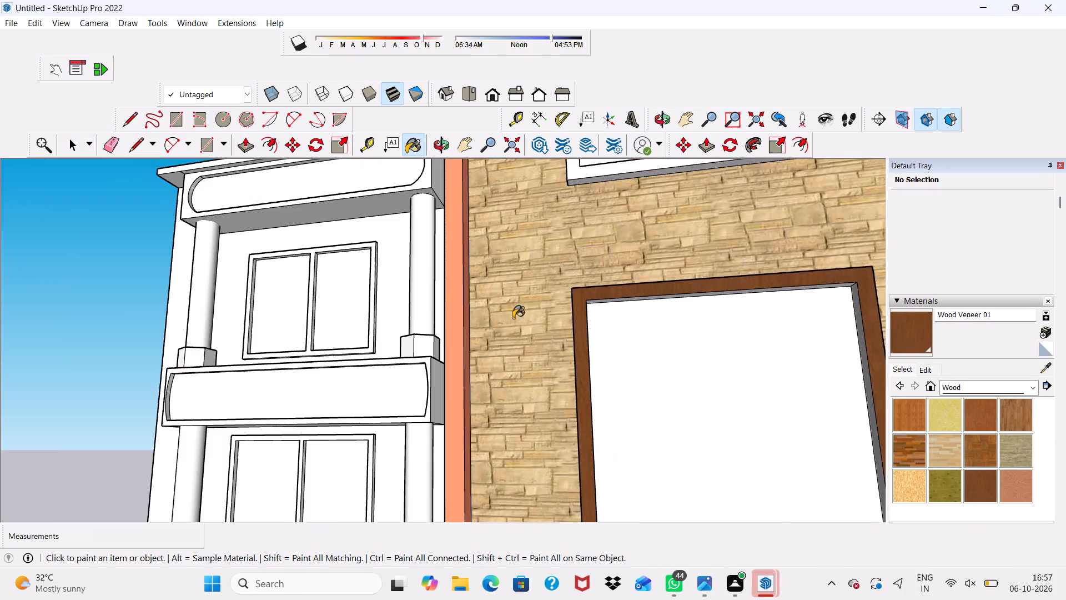
Paint the same window frame's inner right side and outer top face with Wood Veneer 01.
scroll(513, 318, "down", 6)
scroll(490, 301, "up", 1)
scroll(521, 276, "down", 5)
middle_click_drag(594, 332, 720, 422)
scroll(615, 319, "up", 12)
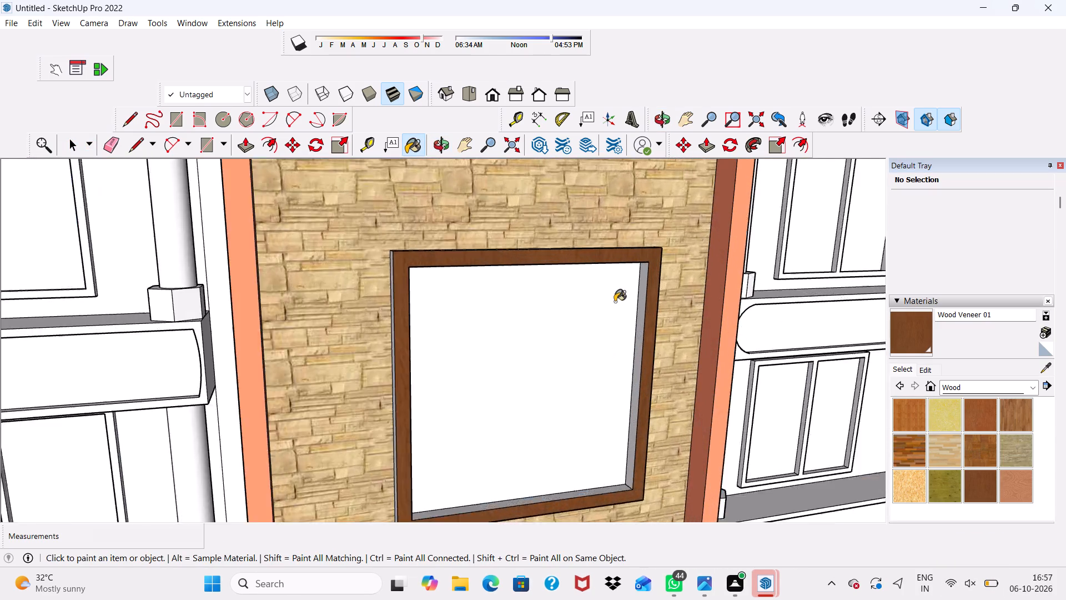
scroll(615, 302, "up", 4)
left_click(651, 284)
scroll(631, 296, "down", 1)
scroll(626, 309, "up", 1)
scroll(621, 328, "down", 2)
middle_click_drag(616, 351, 576, 464)
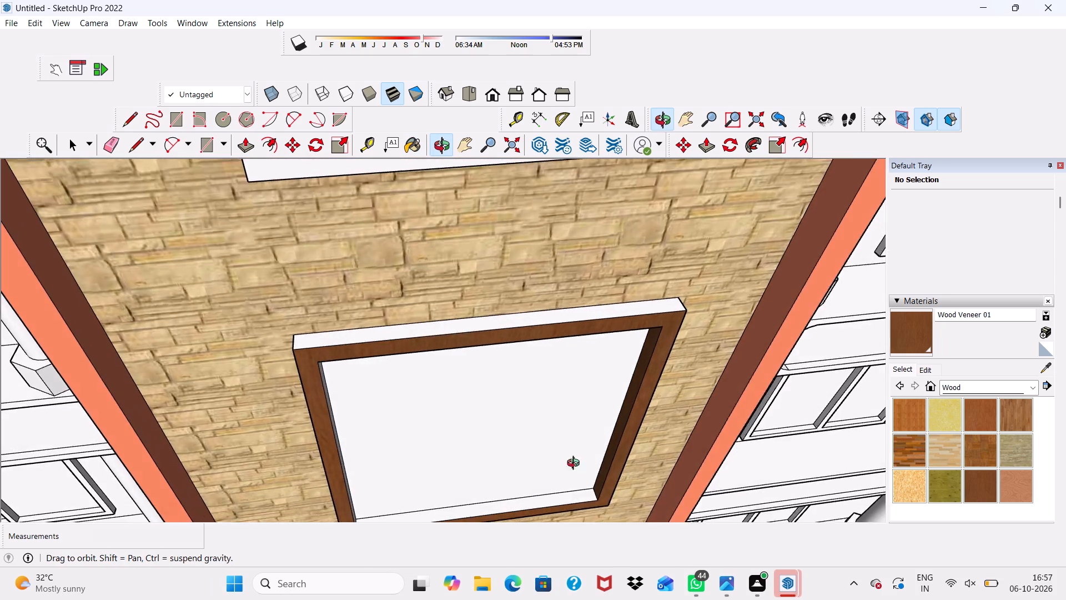
middle_click_drag(576, 464, 585, 485)
scroll(530, 353, "up", 4)
left_click(525, 302)
Paint the outer left side of the window frame with Wood Veneer 01.
scroll(525, 302, "down", 7)
middle_click_drag(426, 306, 547, 219)
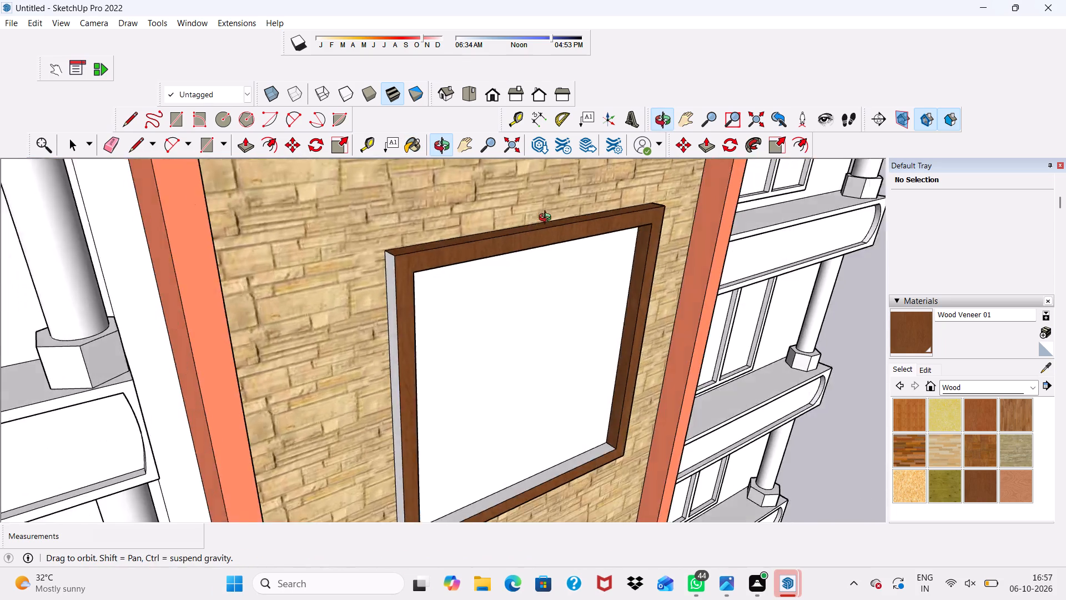
middle_click_drag(547, 219, 562, 209)
scroll(404, 385, "up", 4)
left_click(437, 332)
scroll(437, 332, "up", 1)
scroll(437, 332, "down", 4)
scroll(522, 332, "up", 3)
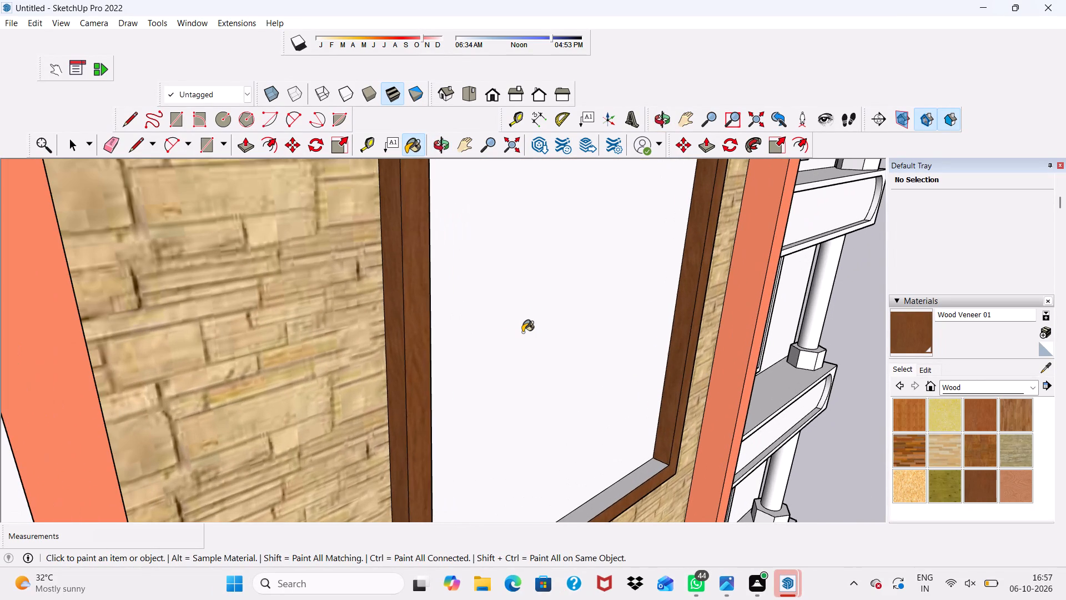
Paint the inner bottom and inner left sides of the window frame with Wood Veneer 01.
scroll(522, 332, "down", 12)
middle_click_drag(580, 397, 407, 366)
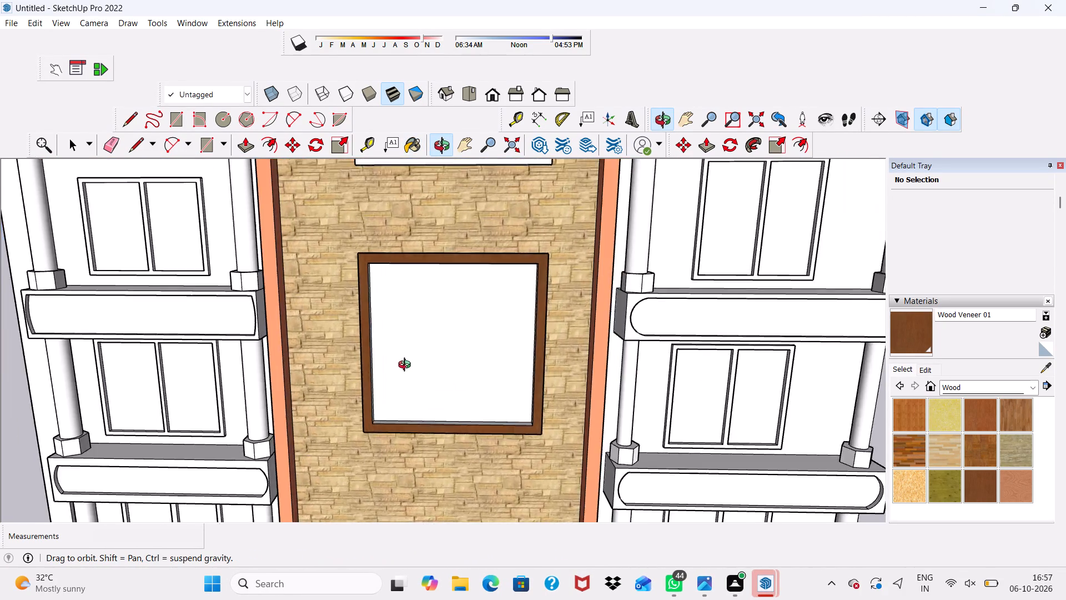
middle_click_drag(407, 366, 407, 374)
scroll(407, 374, "up", 13)
left_click(416, 488)
scroll(292, 393, "up", 3)
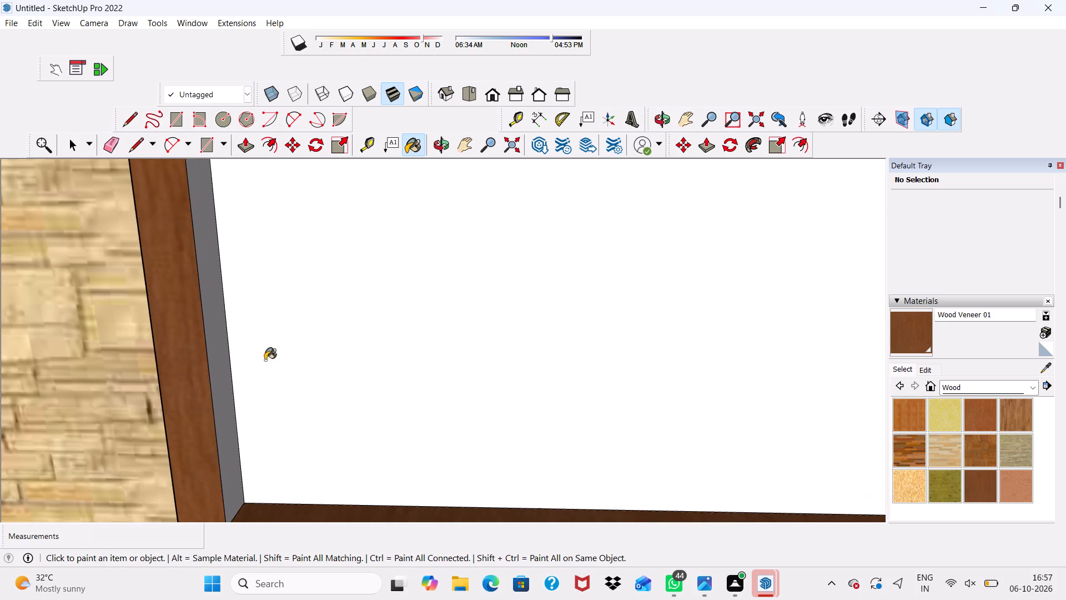
left_click(214, 323)
Paint the outer underside of the window frame with Wood Veneer 01.
scroll(214, 323, "down", 10)
middle_click_drag(424, 341, 480, 267)
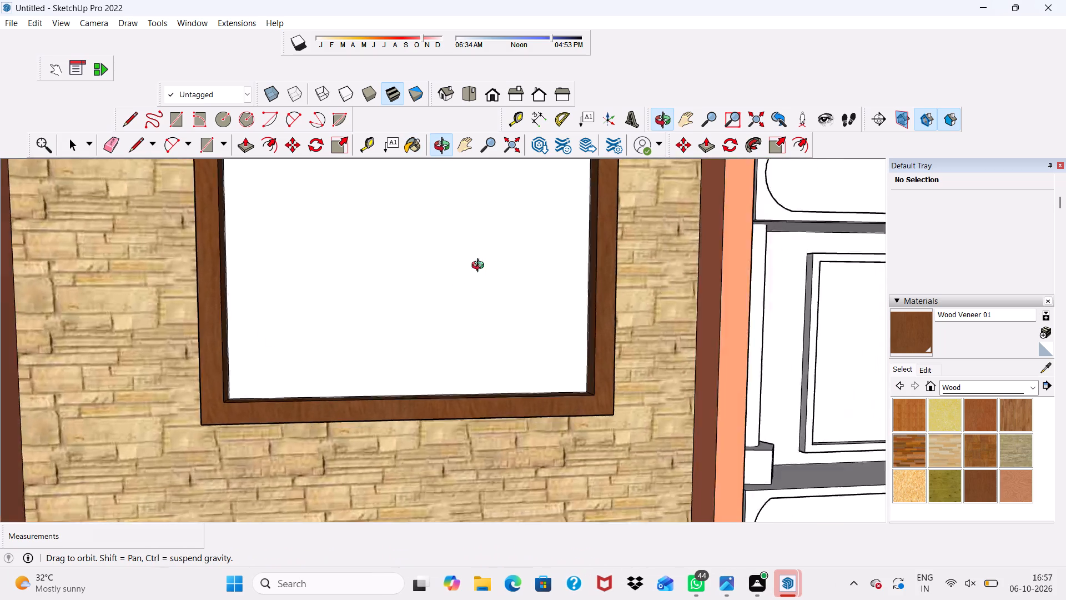
middle_click_drag(480, 267, 399, 277)
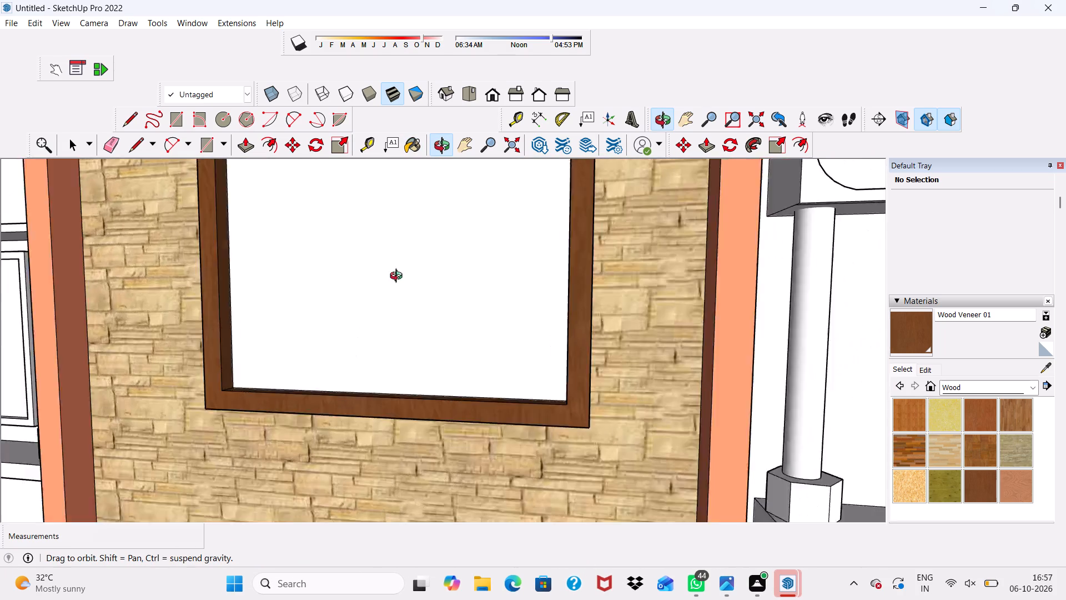
middle_click_drag(399, 277, 405, 290)
scroll(369, 464, "up", 4)
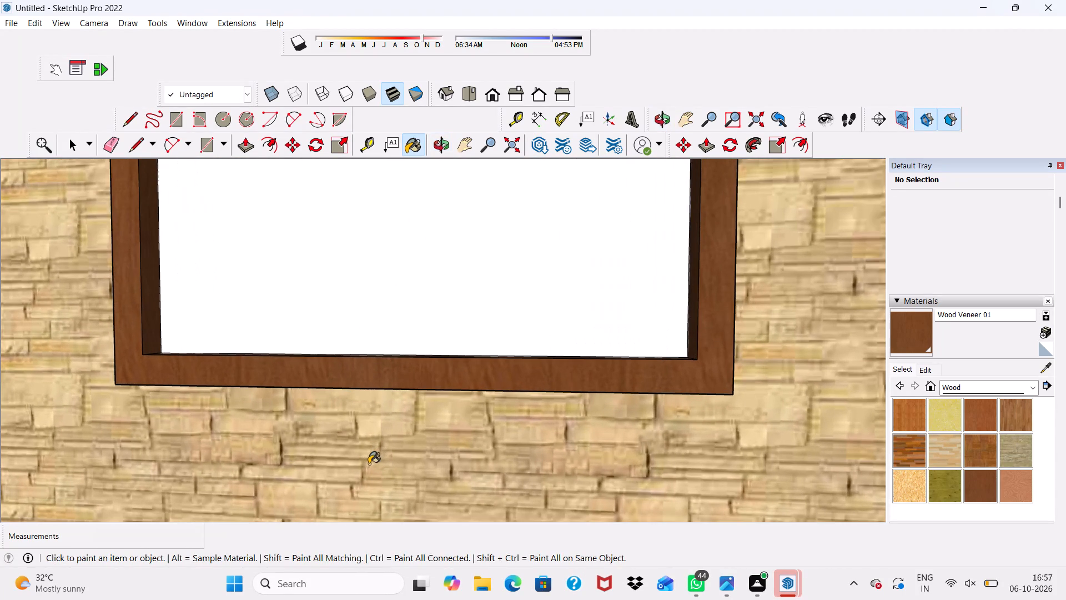
middle_click_drag(369, 464, 417, 234)
scroll(400, 343, "up", 1)
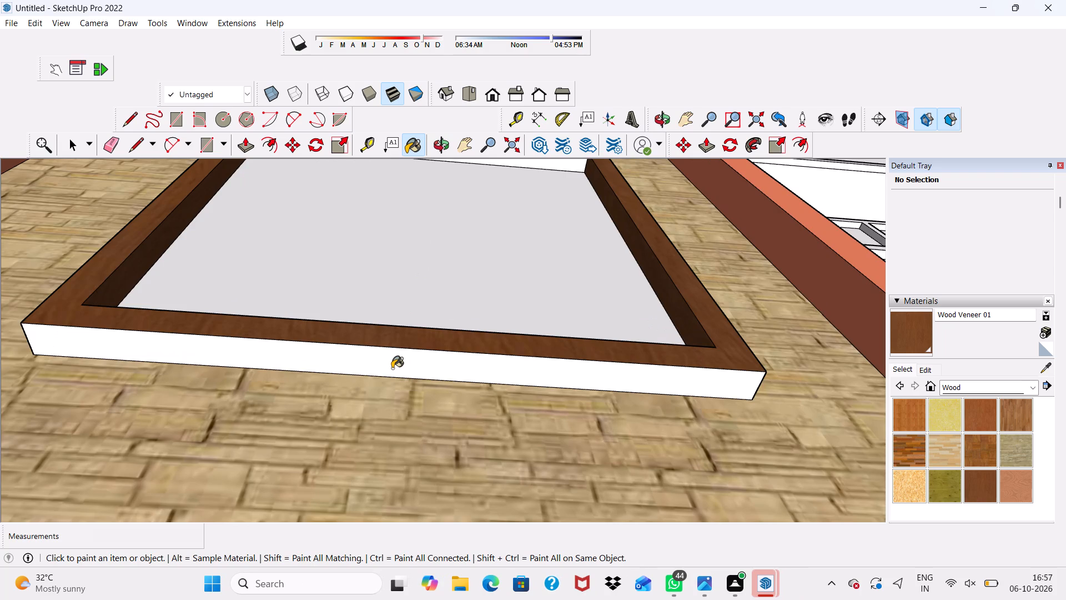
left_click(392, 368)
Paint the inner top side of the window frame with Wood Veneer 01.
scroll(391, 368, "down", 4)
middle_click_drag(349, 340, 506, 449)
scroll(349, 340, "down", 1)
scroll(334, 390, "up", 2)
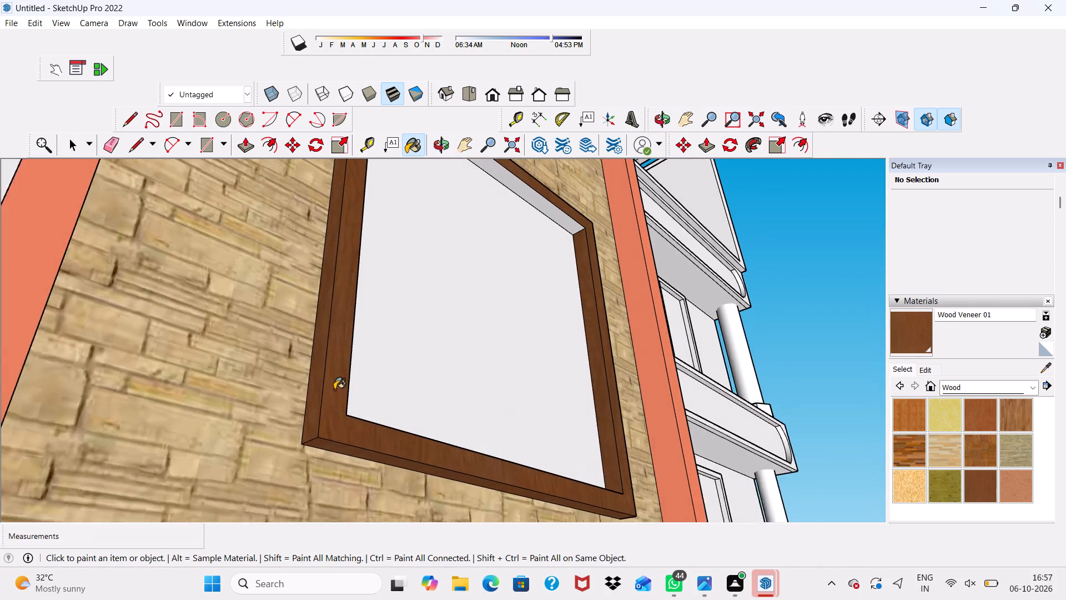
scroll(334, 389, "up", 2)
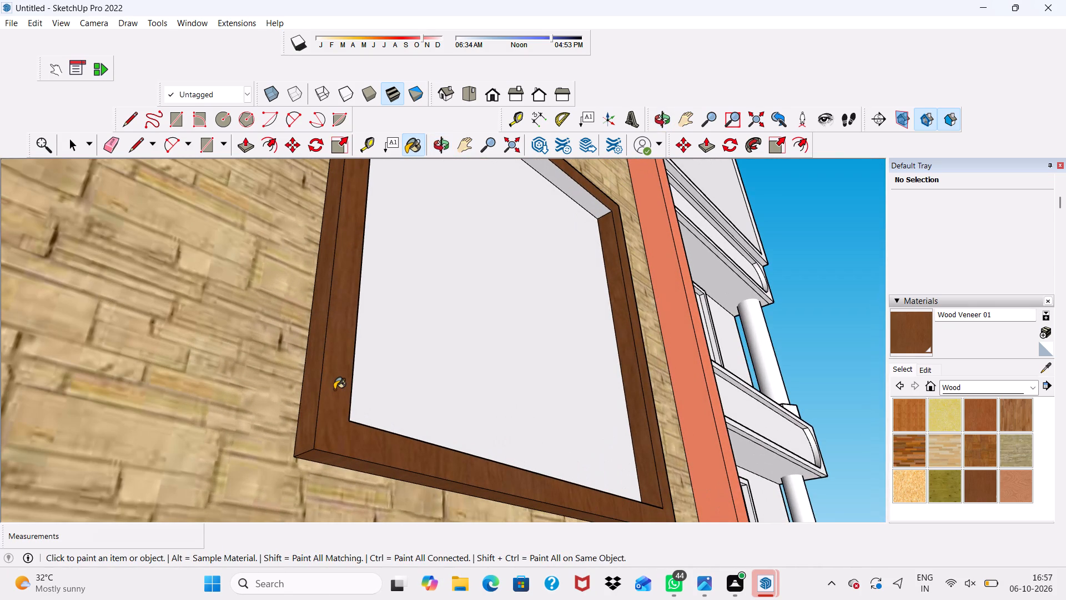
scroll(656, 189, "up", 3)
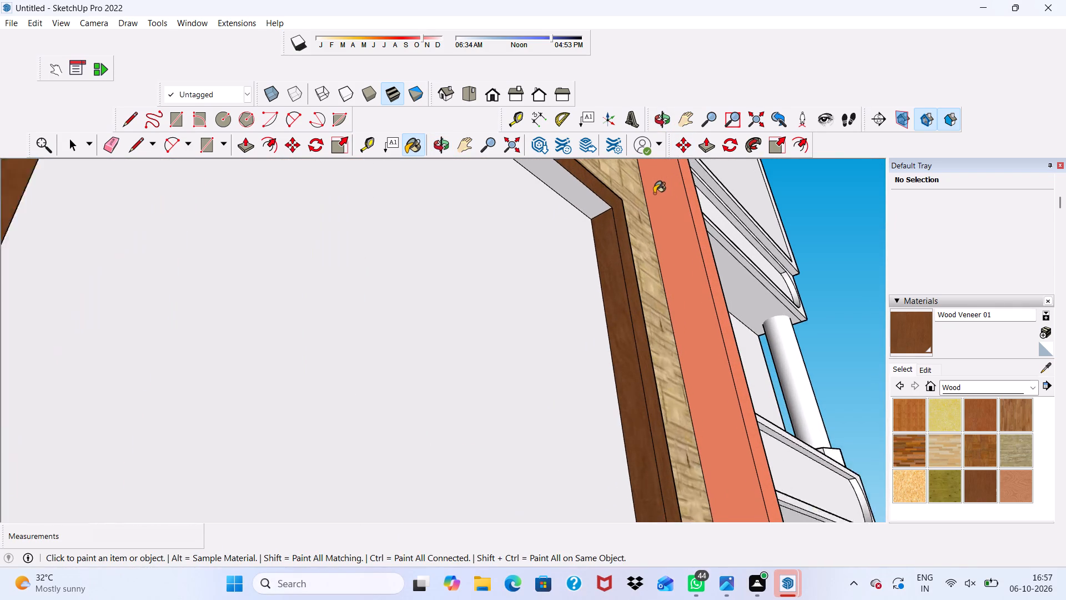
scroll(654, 193, "up", 1)
left_click(585, 211)
Paint the outer right side of the window frame with Wood Veneer 01.
scroll(585, 211, "down", 5)
middle_click_drag(593, 297, 259, 375)
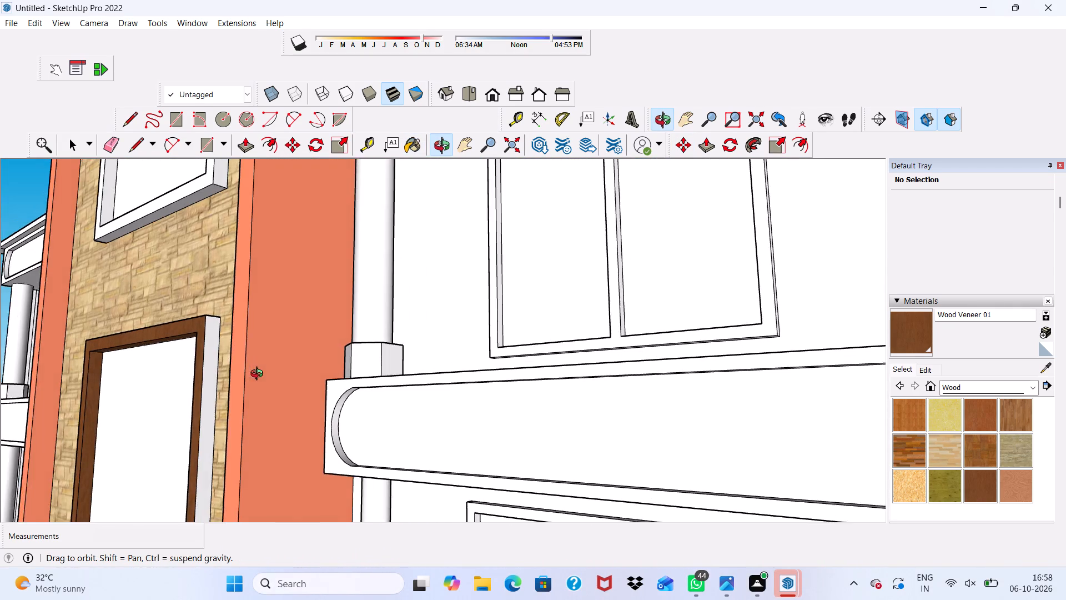
middle_click_drag(259, 375, 264, 370)
scroll(199, 322, "up", 4)
left_click(219, 357)
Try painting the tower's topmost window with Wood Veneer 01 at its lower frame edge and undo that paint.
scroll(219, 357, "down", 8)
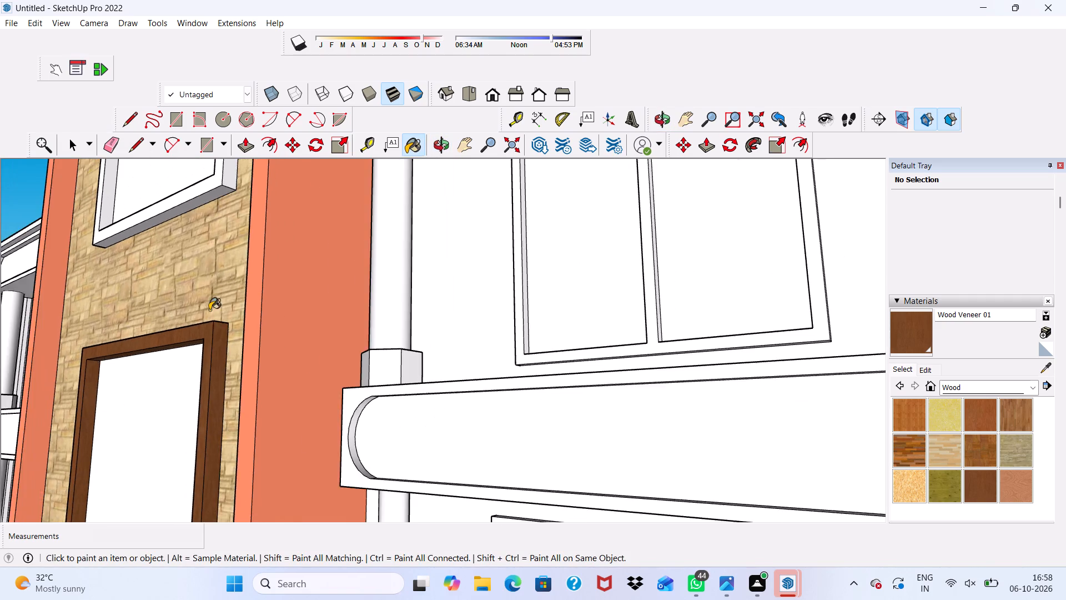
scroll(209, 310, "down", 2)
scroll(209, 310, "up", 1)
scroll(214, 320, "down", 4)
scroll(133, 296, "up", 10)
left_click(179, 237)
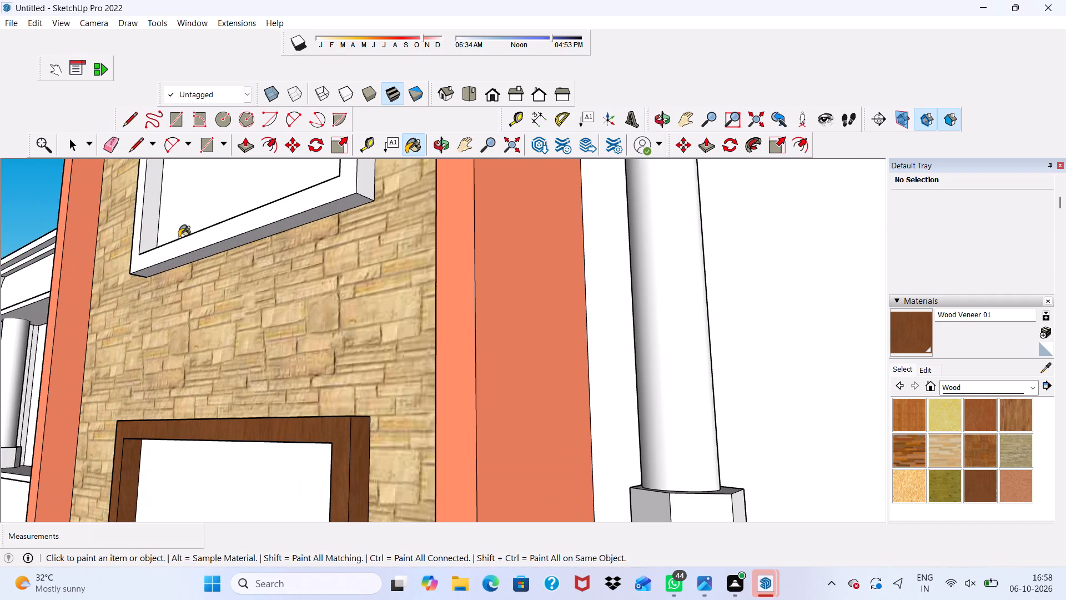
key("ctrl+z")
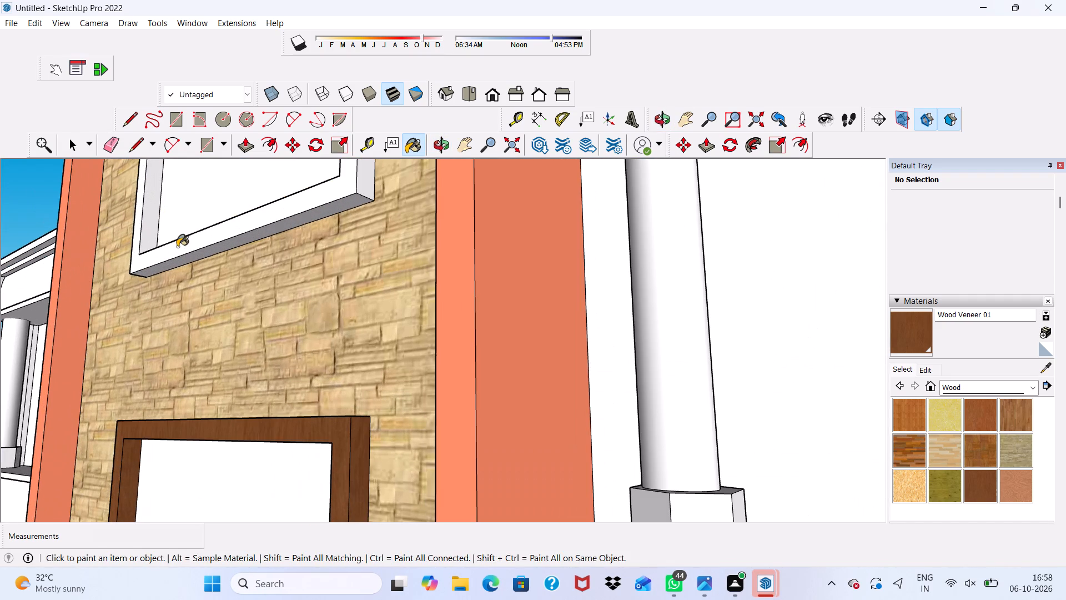
Paint the front, underside and outer left side of the tower's topmost window frame with Wood Veneer 01.
scroll(177, 249, "up", 5)
left_click(177, 249)
scroll(177, 249, "up", 5)
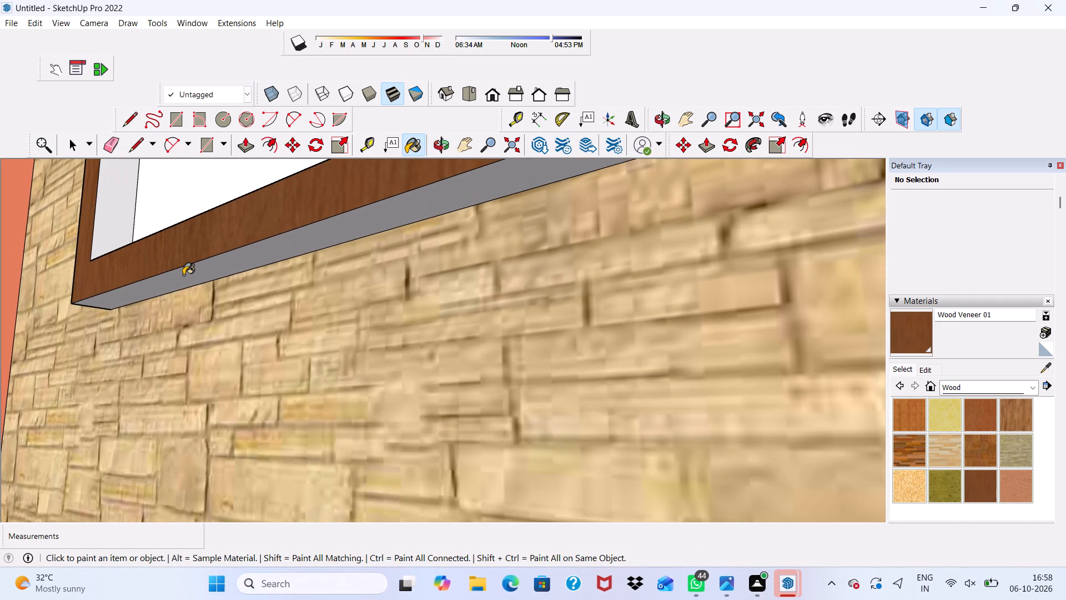
left_click(183, 275)
scroll(183, 275, "down", 2)
middle_click_drag(183, 275, 489, 307)
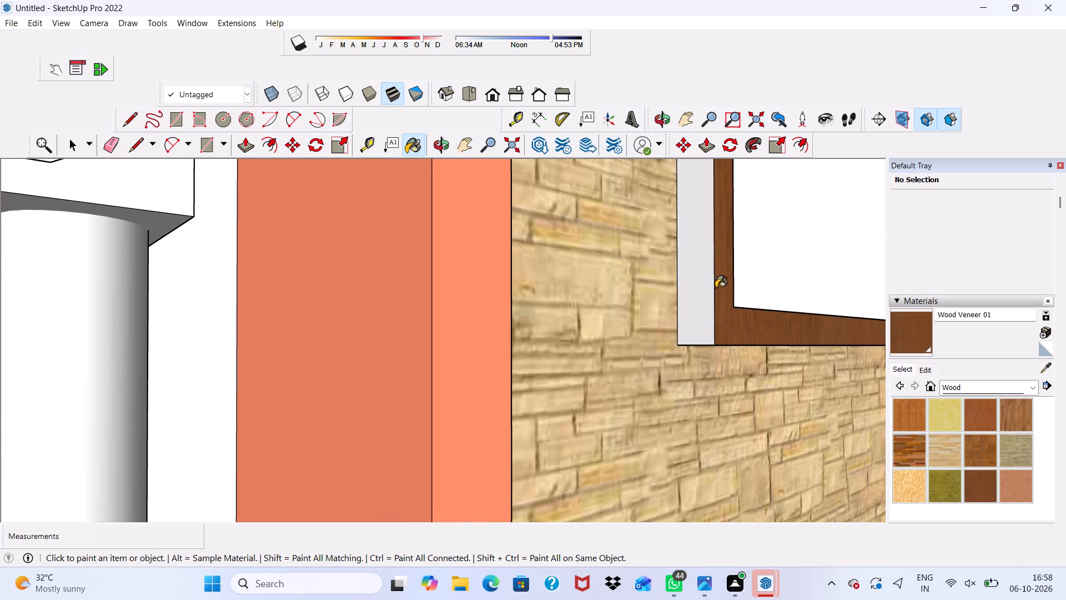
left_click(712, 286)
scroll(565, 236, "down", 17)
middle_click_drag(730, 289, 674, 329)
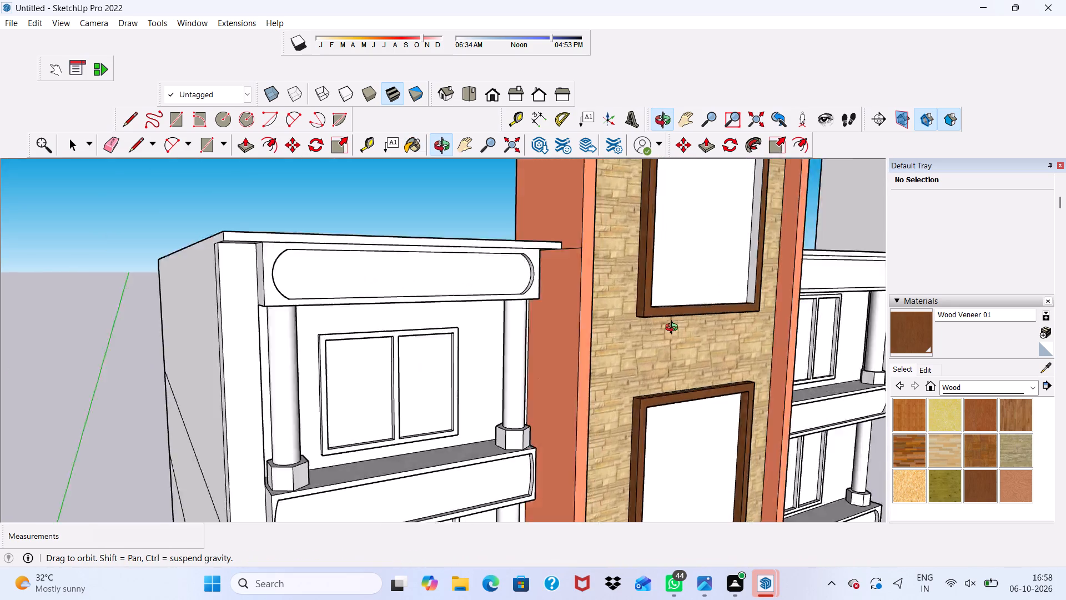
Paint the inner left and inner bottom sides of the topmost window frame with Wood Veneer 01.
middle_click_drag(674, 329, 427, 394)
scroll(385, 306, "up", 9)
left_click(364, 266)
scroll(364, 266, "down", 5)
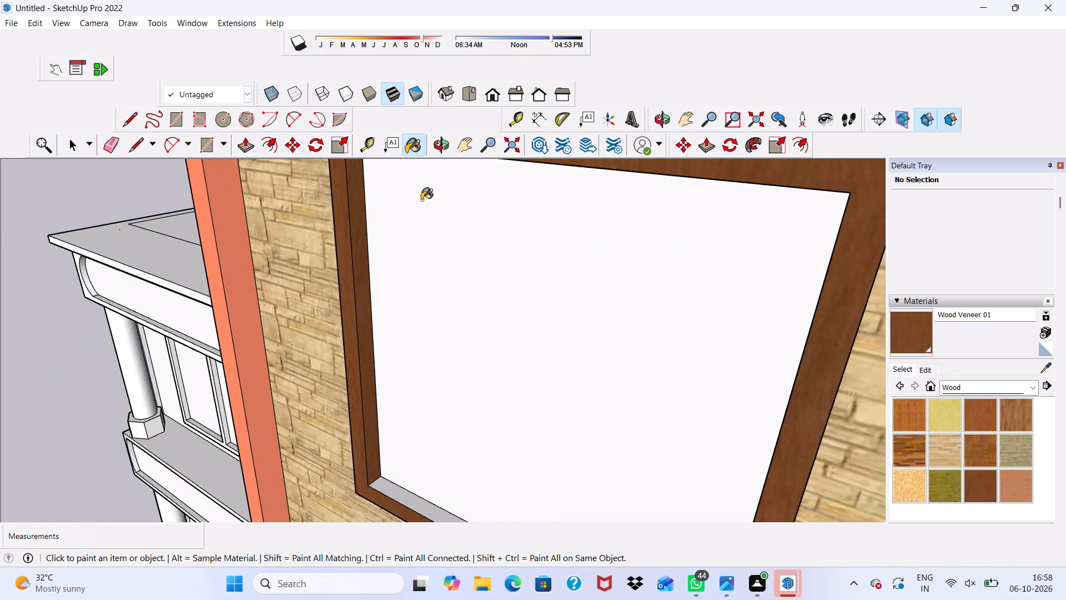
scroll(421, 200, "down", 5)
scroll(469, 470, "up", 9)
left_click(455, 397)
scroll(445, 399, "down", 9)
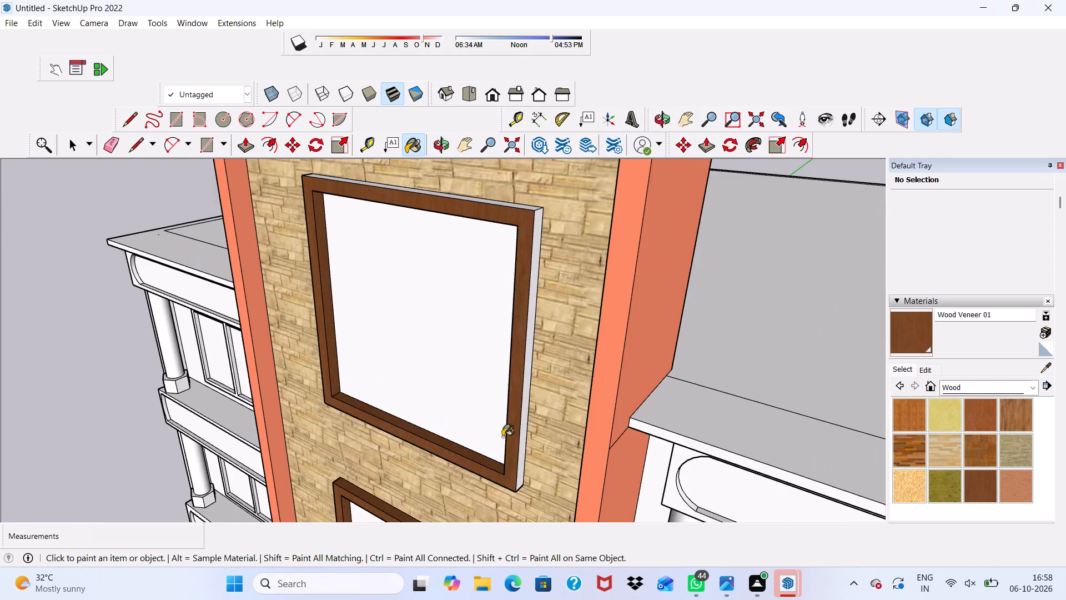
Paint the outer right and inner right sides of the topmost window frame with Wood Veneer 01.
middle_click_drag(517, 426, 465, 371)
scroll(465, 371, "up", 6)
left_click(447, 349)
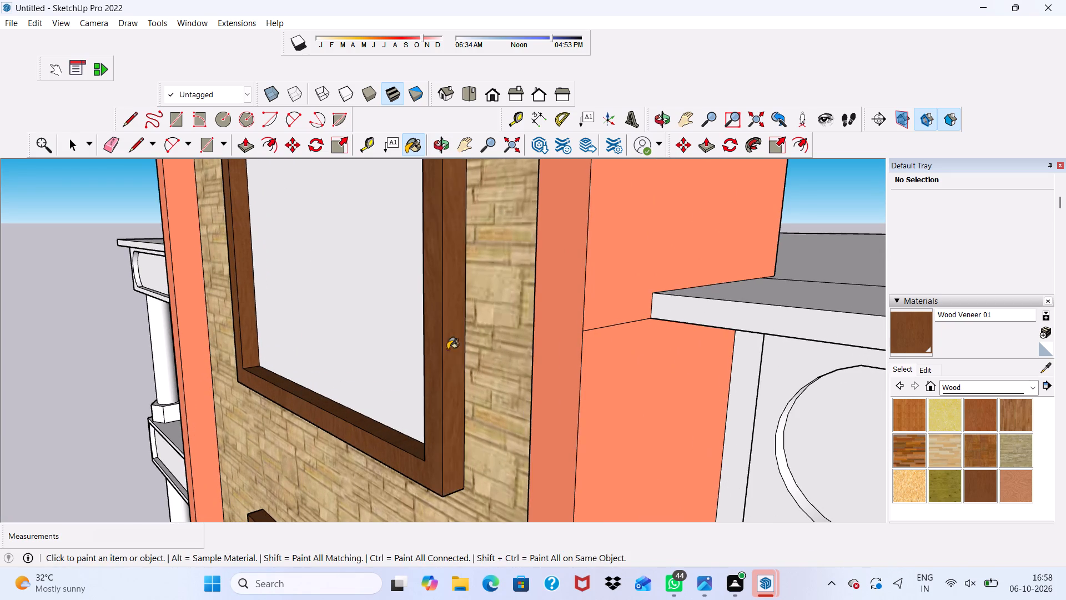
middle_click_drag(406, 377, 645, 364)
scroll(467, 409, "up", 8)
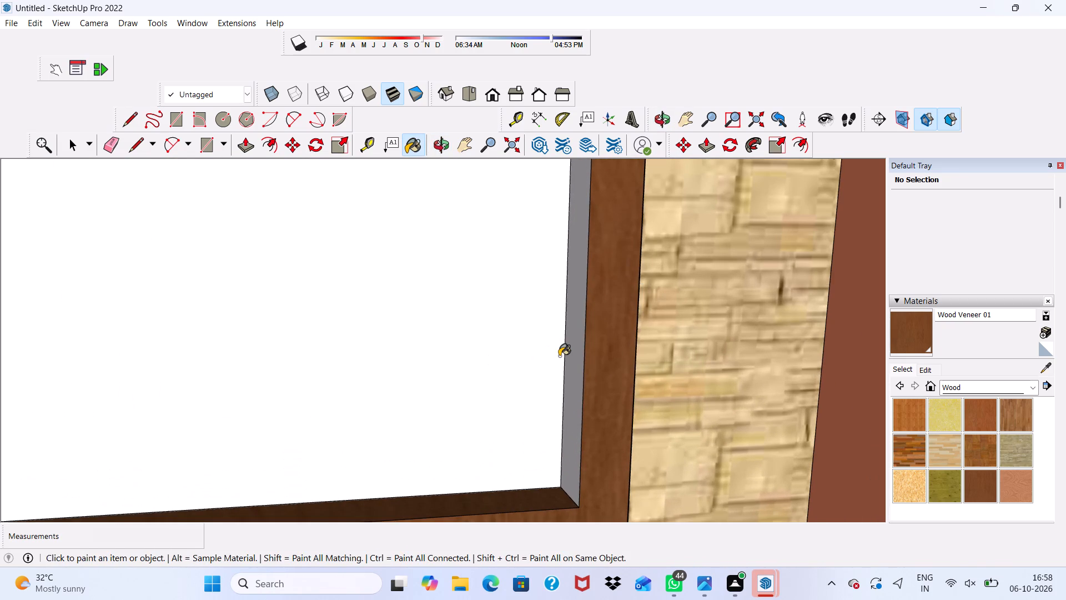
left_click(562, 353)
scroll(562, 353, "down", 15)
scroll(505, 378, "up", 1)
scroll(505, 407, "down", 1)
Paint the outer top side of the topmost window frame with Wood Veneer 01.
middle_click_drag(496, 329, 496, 412)
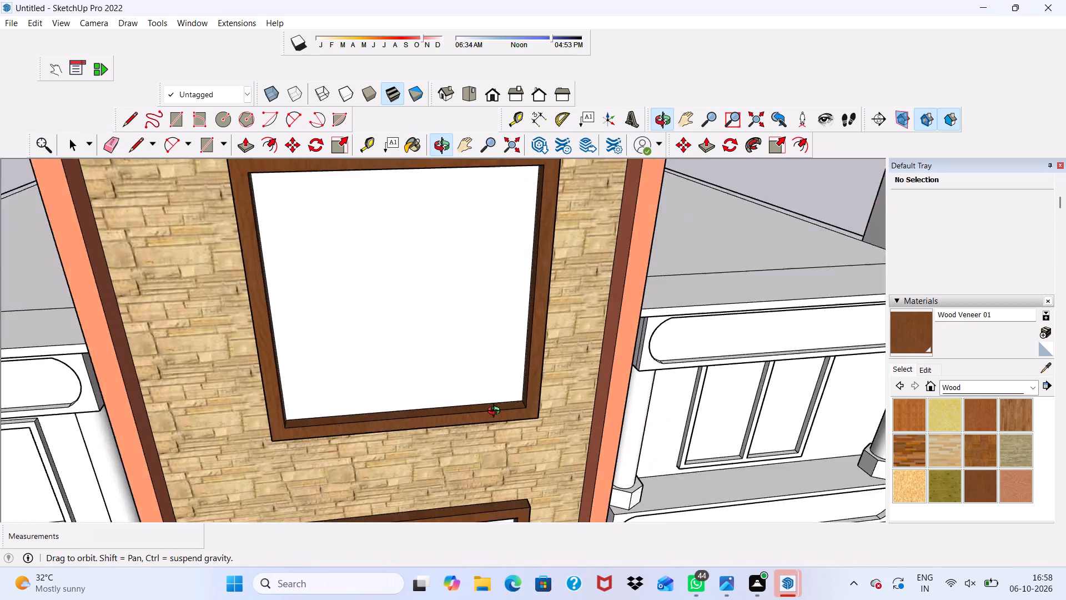
middle_click_drag(496, 412, 493, 465)
scroll(317, 187, "up", 8)
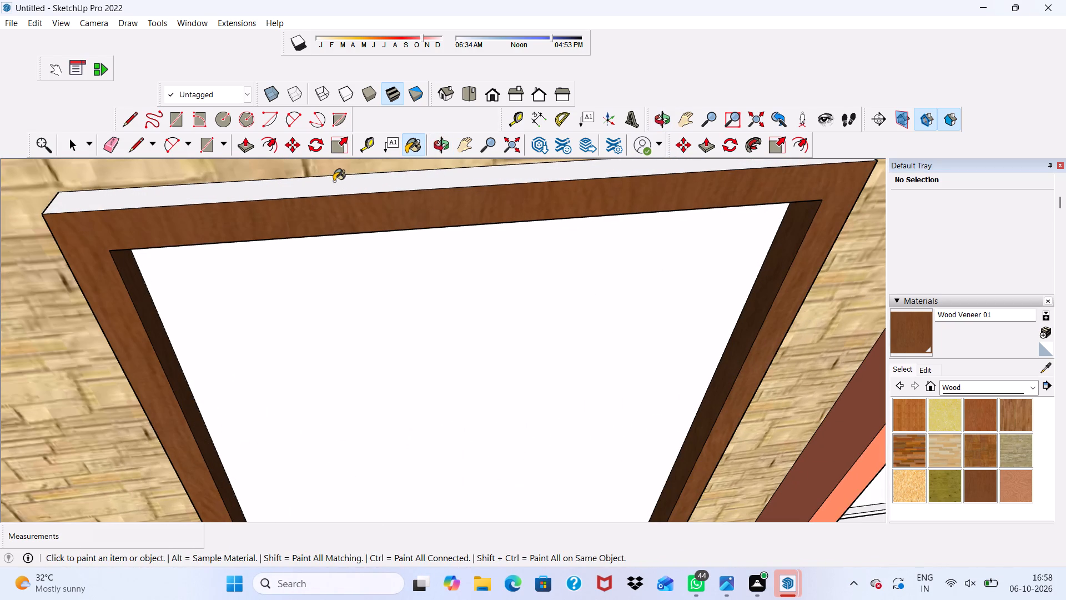
left_click(334, 181)
scroll(334, 181, "down", 4)
Paint the front and outer right side of the tower's second-lowest window frame with Wood Veneer 01.
middle_click_drag(338, 230, 97, 186)
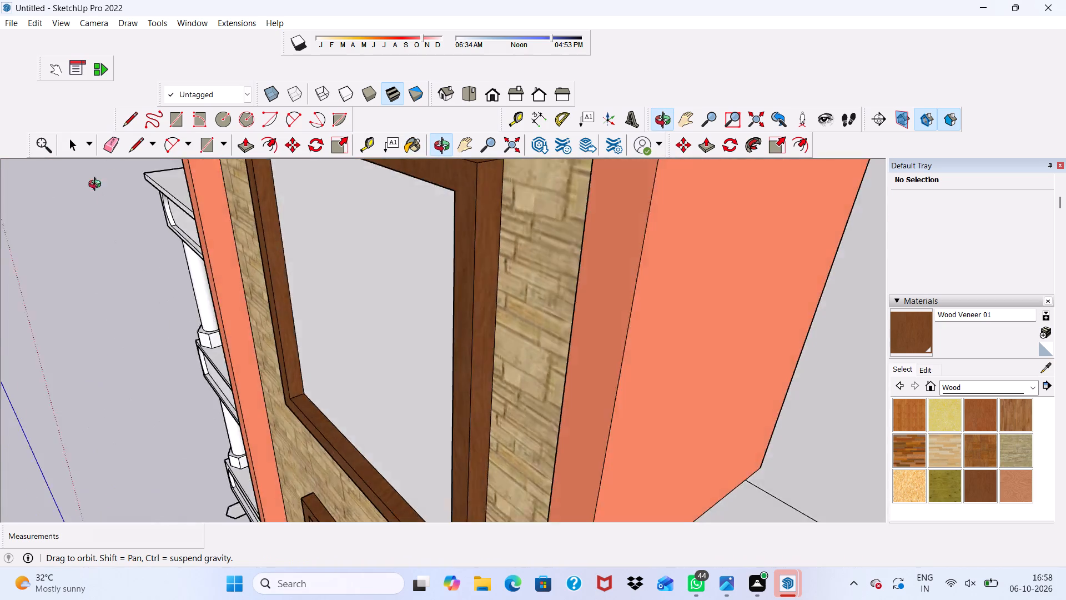
middle_click_drag(97, 186, 257, 221)
scroll(271, 211, "down", 12)
scroll(383, 222, "up", 1)
scroll(383, 222, "down", 7)
scroll(406, 216, "up", 1)
scroll(406, 216, "down", 1)
middle_click_drag(406, 216, 423, 144)
scroll(365, 387, "down", 10)
scroll(429, 409, "up", 16)
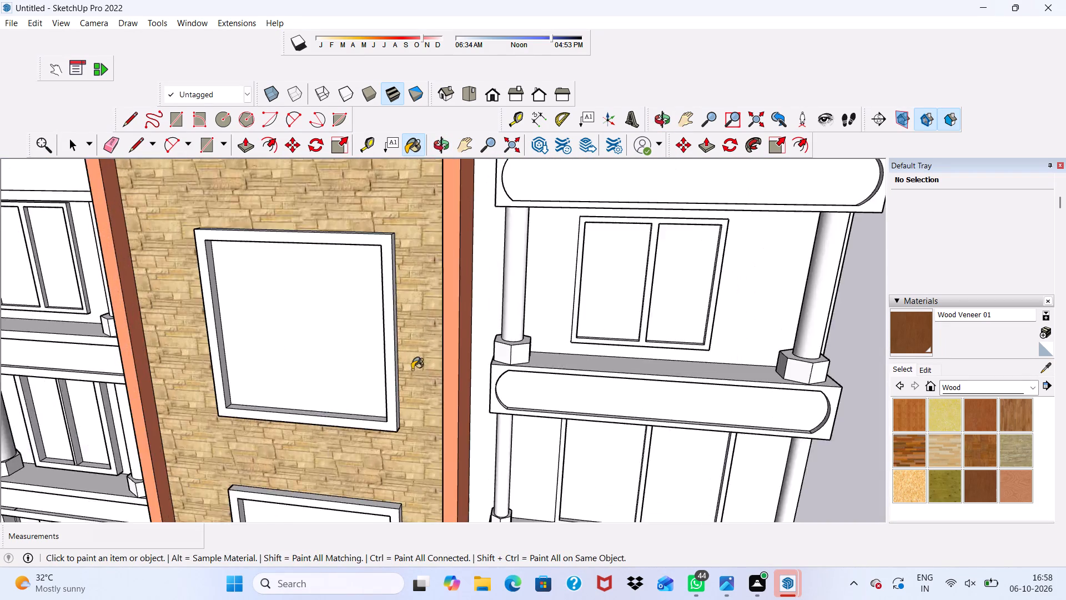
scroll(412, 369, "up", 5)
left_click(374, 292)
scroll(374, 292, "up", 8)
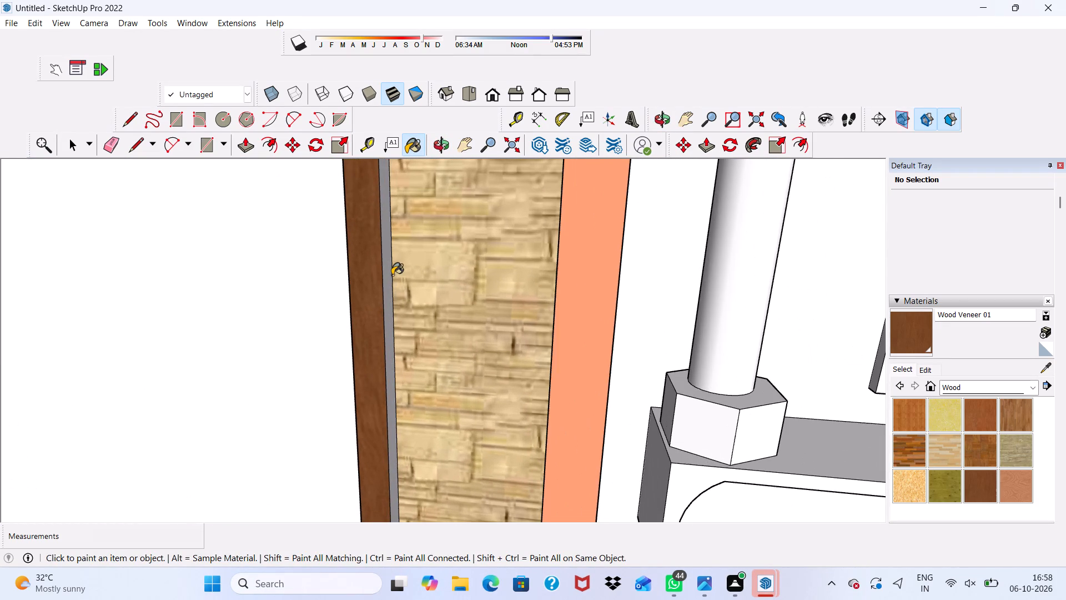
left_click(391, 279)
scroll(391, 279, "up", 4)
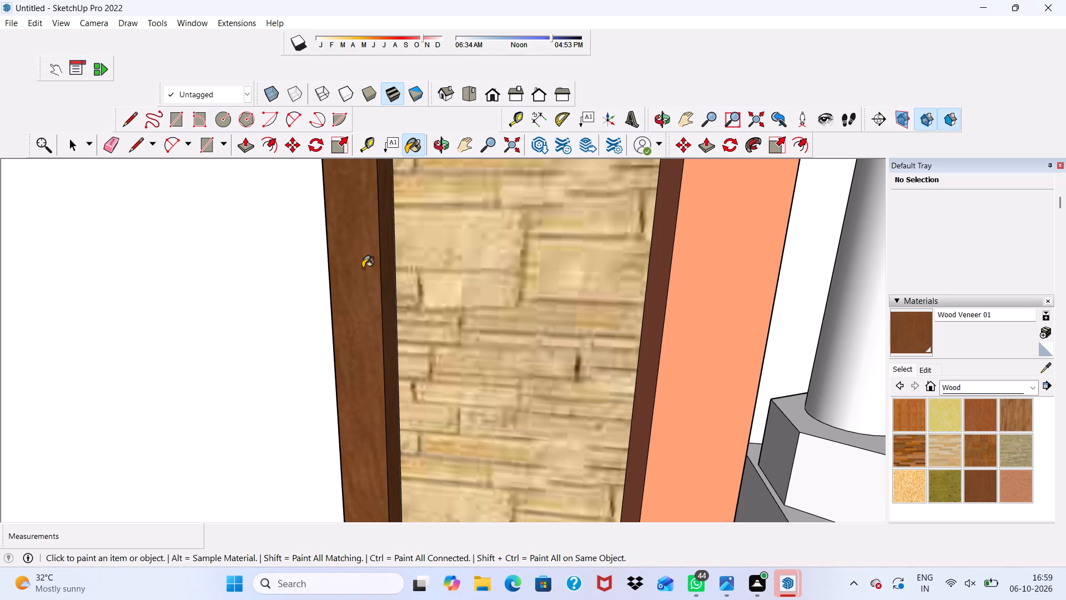
Paint the inner left and inner bottom sides of the second-lowest window frame with Wood Veneer 01.
scroll(519, 327, "down", 20)
scroll(519, 327, "down", 2)
scroll(319, 286, "up", 2)
scroll(319, 286, "down", 1)
scroll(319, 286, "up", 8)
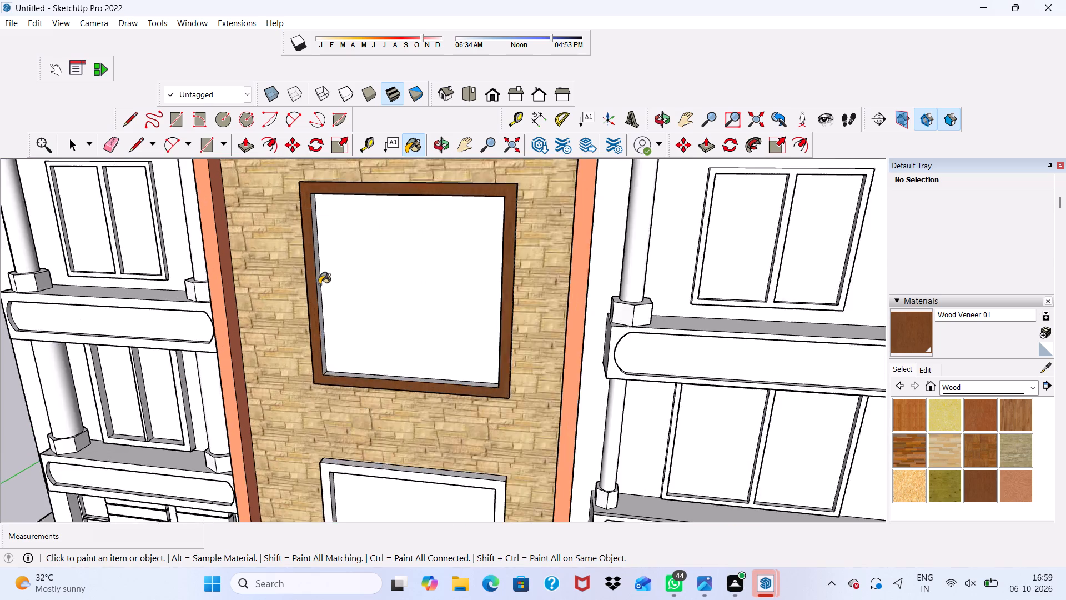
scroll(319, 284, "up", 9)
left_click(314, 272)
scroll(314, 271, "up", 1)
scroll(314, 271, "down", 9)
scroll(588, 474, "up", 5)
left_click(583, 457)
scroll(342, 389, "down", 2)
Paint the inner right and outer left sides of the second-lowest window frame with Wood Veneer 01.
middle_click_drag(342, 389, 599, 276)
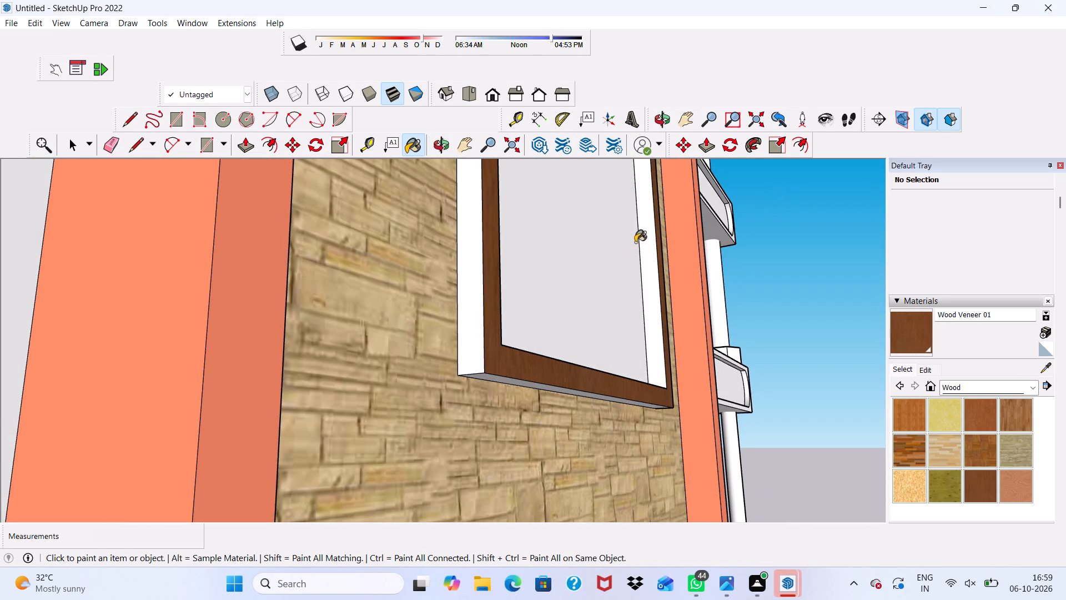
left_click(653, 257)
scroll(456, 388, "up", 5)
left_click(482, 307)
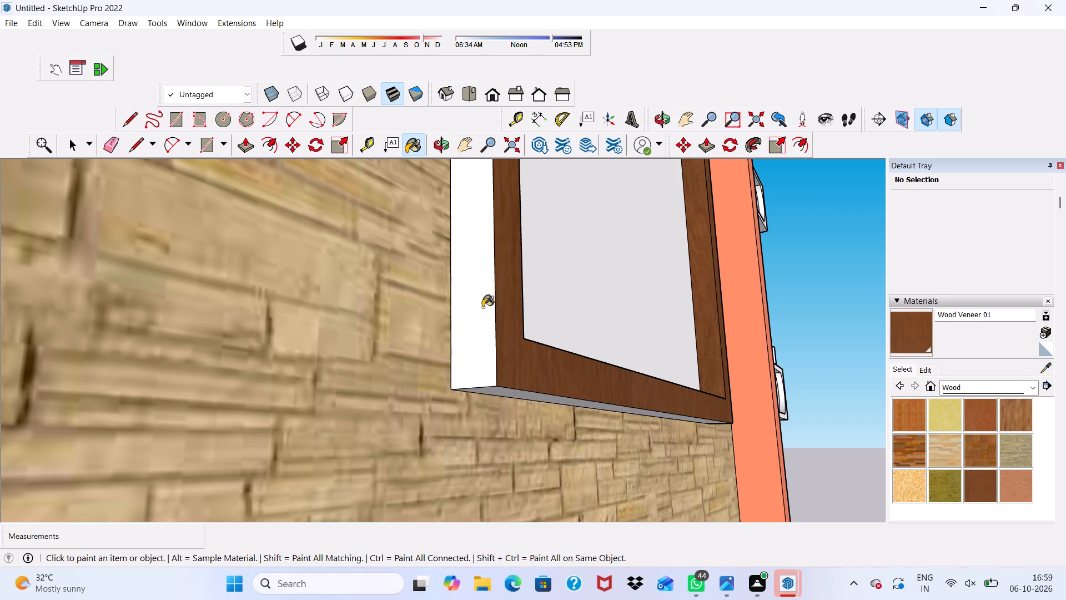
Paint the outer underside and inner top side of the second-lowest window frame with Wood Veneer 01.
middle_click_drag(558, 440, 524, 319)
left_click(552, 277)
scroll(551, 277, "down", 3)
scroll(486, 390, "up", 1)
scroll(484, 394, "down", 2)
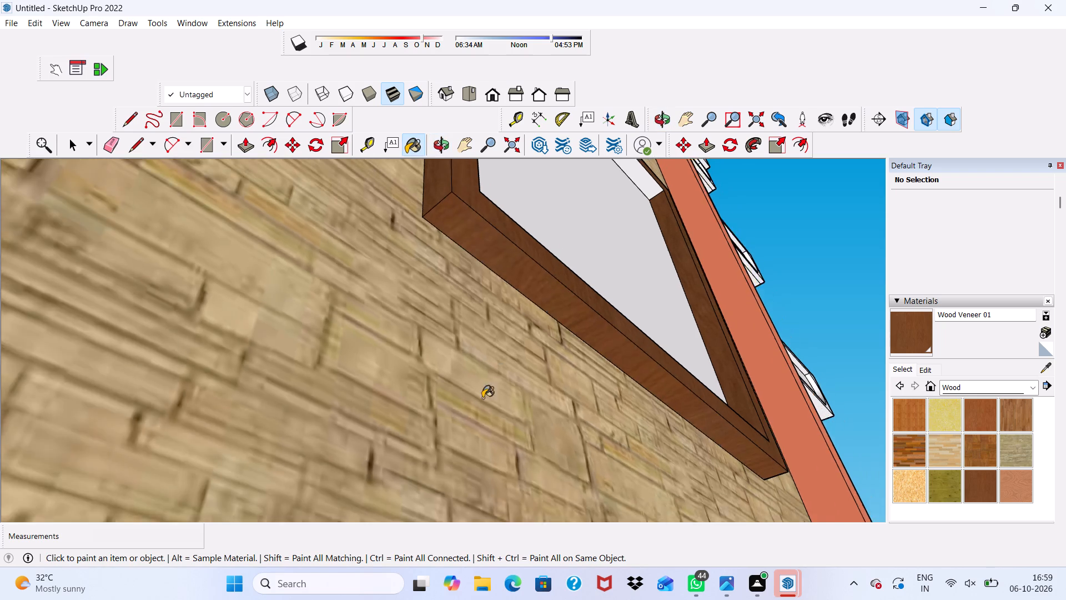
scroll(482, 398, "down", 7)
scroll(551, 234, "up", 10)
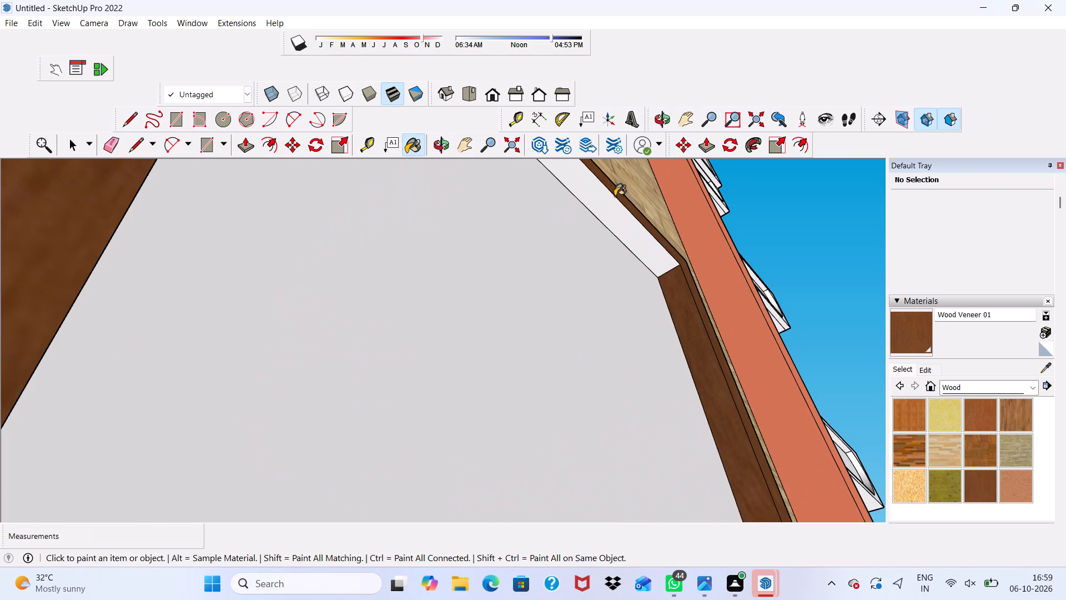
left_click(615, 202)
scroll(613, 207, "down", 6)
scroll(509, 379, "up", 1)
scroll(509, 379, "down", 3)
Paint the outer top side of the second-lowest window frame with Wood Veneer 01.
middle_click_drag(546, 378, 171, 599)
scroll(546, 378, "down", 1)
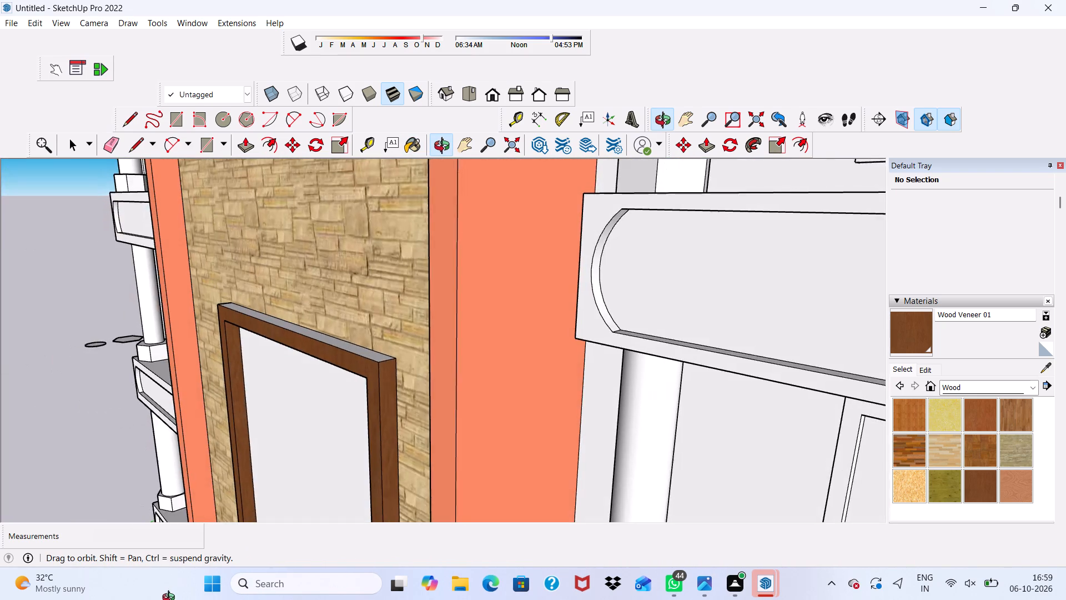
middle_click_drag(171, 599, 171, 598)
scroll(255, 424, "up", 13)
scroll(326, 201, "down", 11)
middle_click_drag(364, 375, 369, 436)
scroll(365, 382, "down", 1)
scroll(351, 352, "up", 1)
left_click(347, 366)
scroll(302, 403, "down", 4)
Paint the front, inner bottom and inner right sides of the tower's lowest window frame with Wood Veneer 01.
middle_click_drag(302, 403, 561, 344)
scroll(329, 326, "down", 15)
scroll(415, 337, "down", 3)
scroll(563, 546, "up", 8)
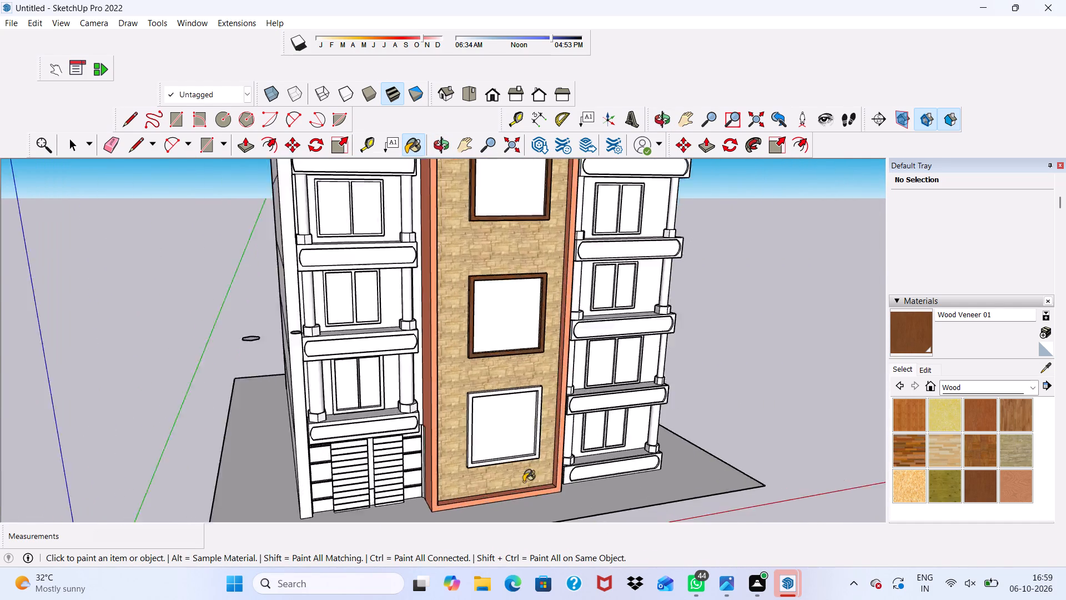
scroll(524, 482, "up", 13)
left_click(509, 412)
scroll(509, 412, "up", 6)
left_click(509, 387)
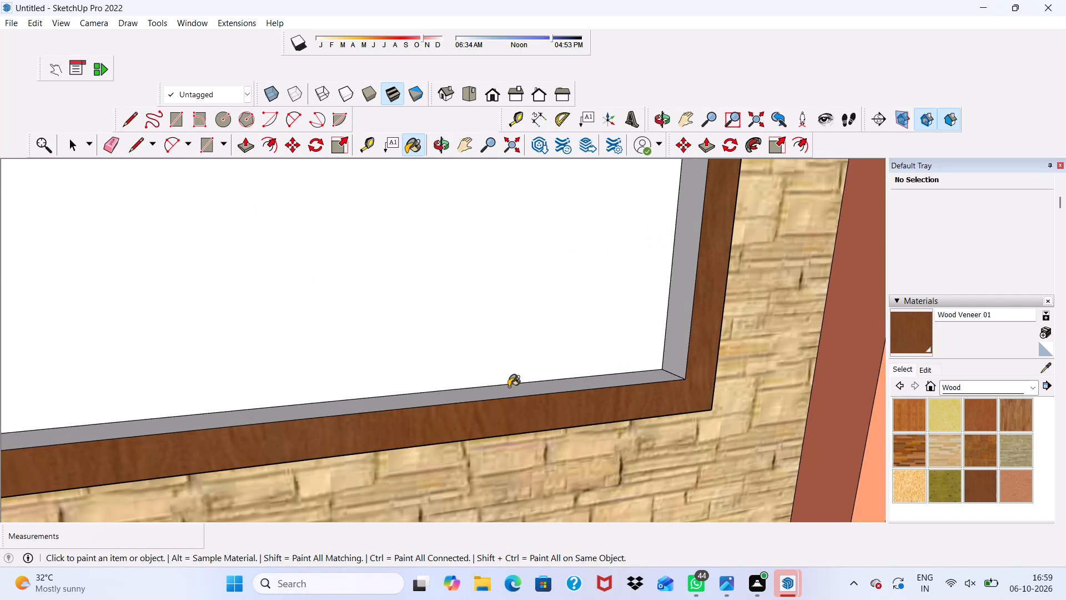
left_click(687, 301)
scroll(687, 301, "down", 4)
scroll(687, 301, "up", 1)
scroll(687, 301, "down", 2)
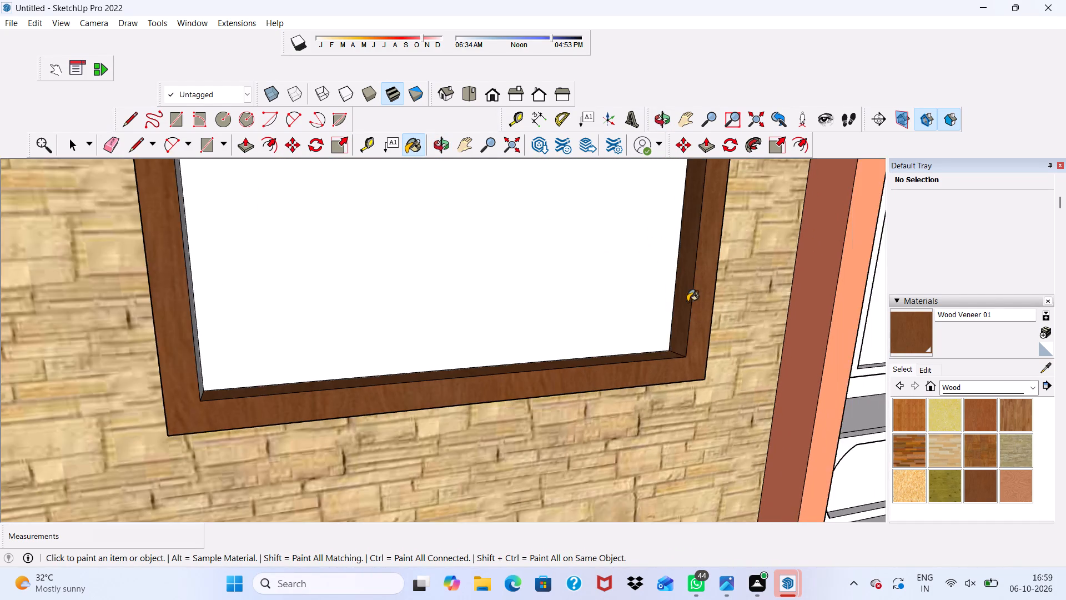
scroll(687, 302, "down", 4)
Paint the inner left and outer right sides of the lowest window frame with Wood Veneer 01.
middle_click_drag(708, 334, 385, 342)
scroll(336, 303, "up", 5)
left_click(333, 276)
scroll(333, 276, "down", 6)
scroll(344, 318, "up", 1)
scroll(373, 336, "down", 3)
left_click(448, 340)
Paint the outer left side of the lowest window frame with Wood Veneer 01.
middle_click_drag(401, 358, 697, 310)
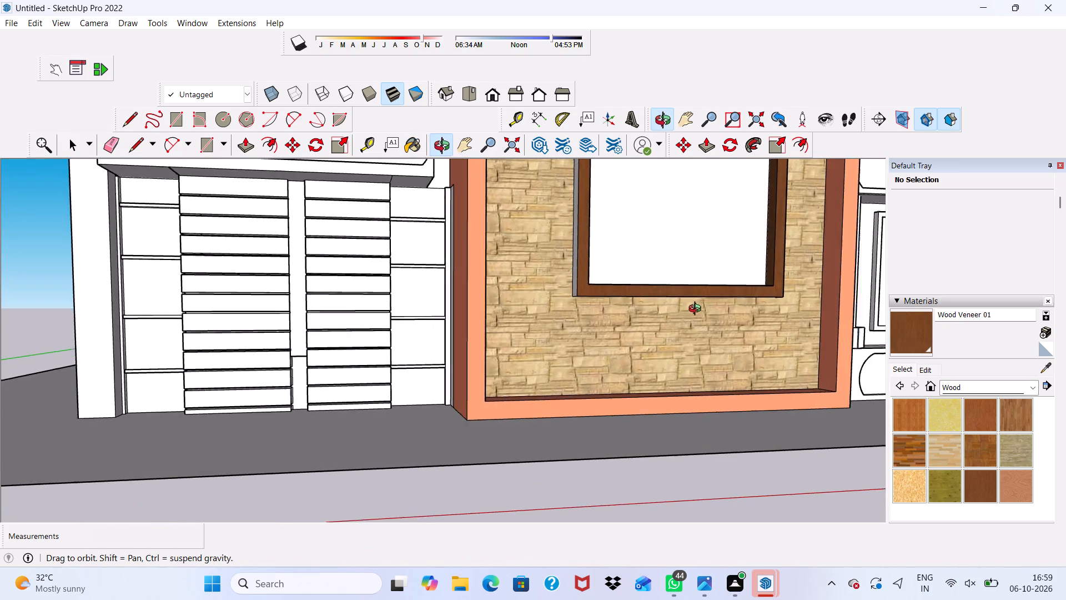
middle_click_drag(697, 310, 699, 311)
scroll(553, 263, "up", 9)
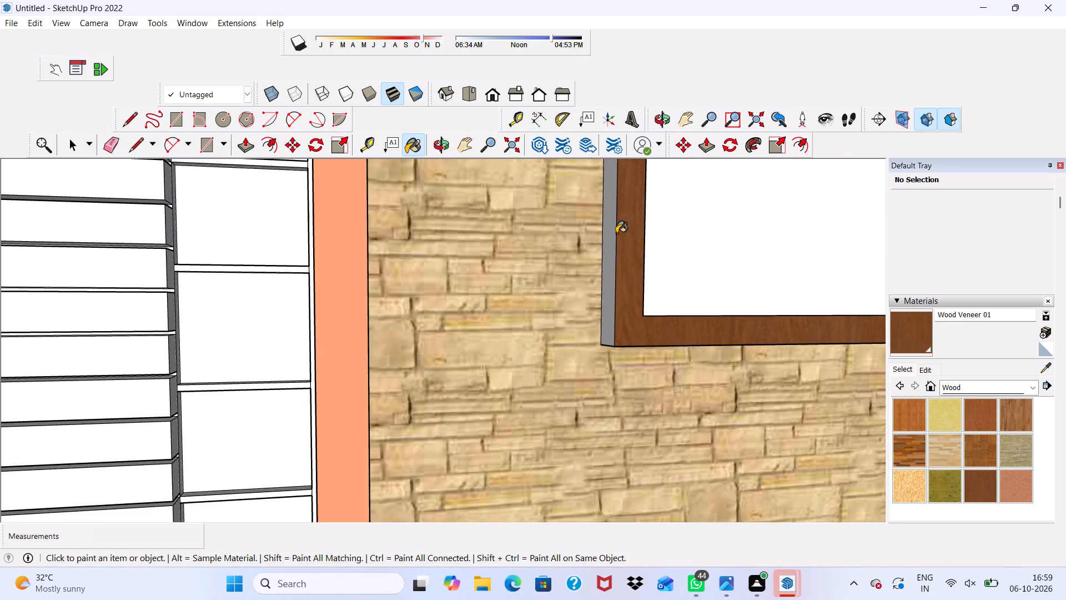
left_click(616, 233)
scroll(613, 242, "up", 4)
left_click(613, 242)
scroll(619, 269, "down", 4)
Return to the standard front view and examine the tower's window frames from below for unpainted faces.
middle_click_drag(659, 368, 626, 226)
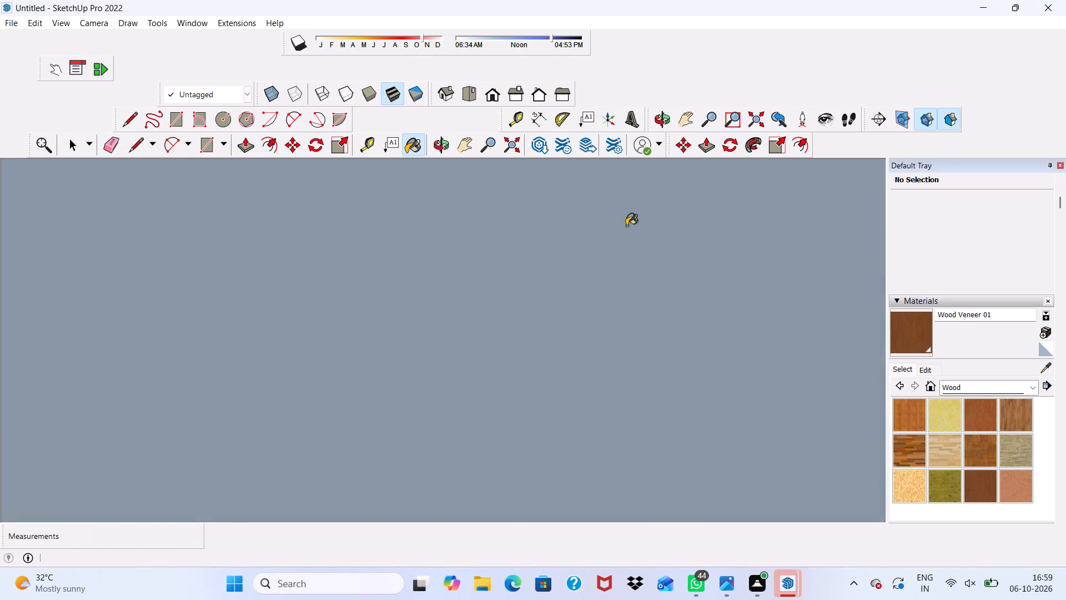
left_click(496, 96)
scroll(506, 227, "down", 3)
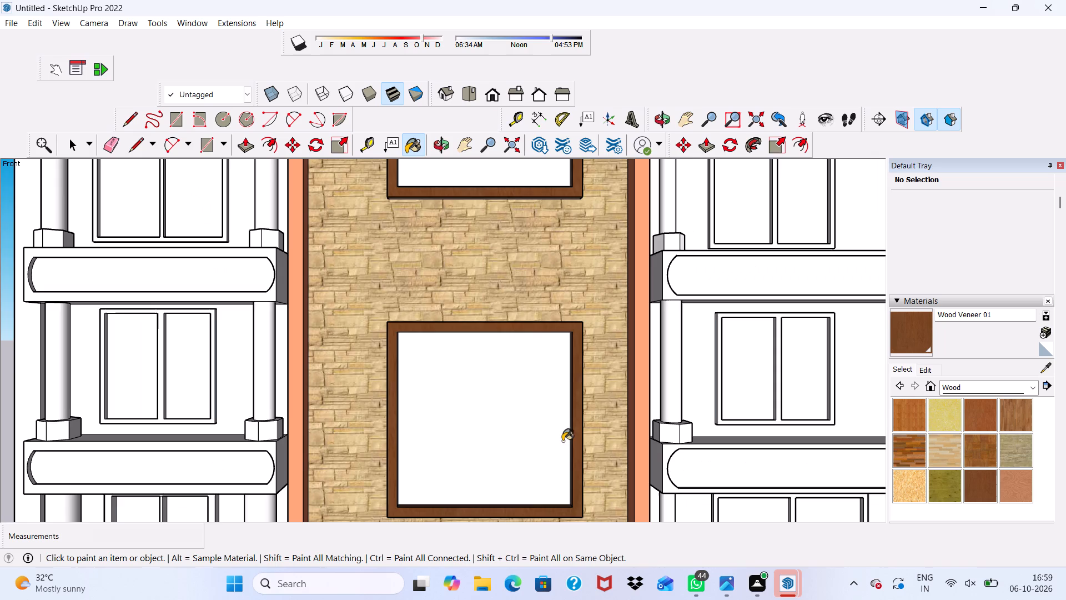
scroll(562, 441, "down", 5)
scroll(542, 344, "up", 1)
scroll(542, 344, "down", 2)
scroll(478, 497, "up", 6)
middle_click_drag(472, 488, 489, 322)
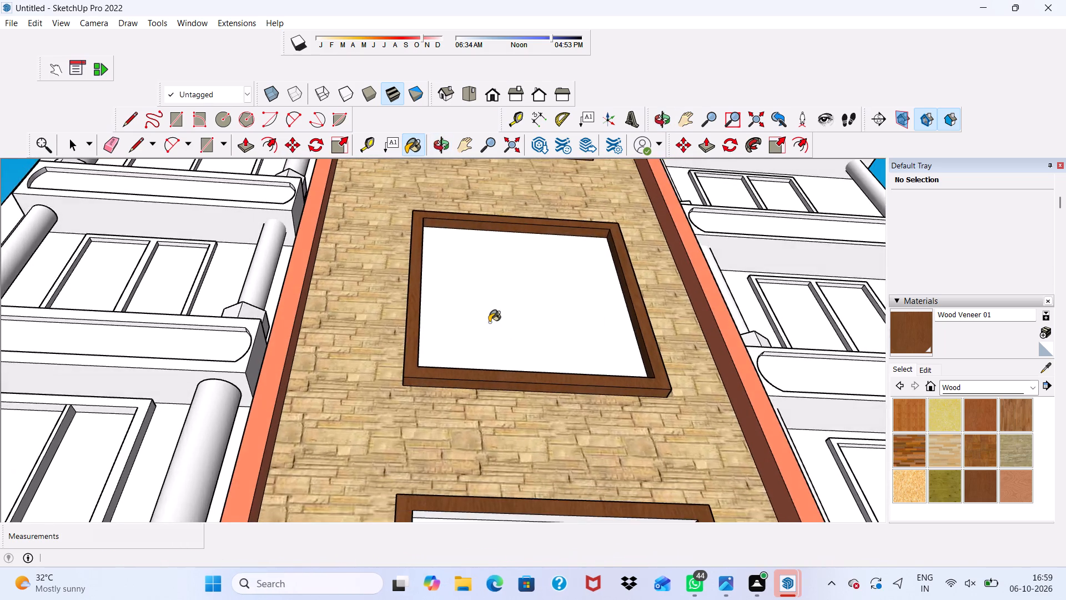
scroll(489, 343, "up", 1)
scroll(489, 343, "down", 5)
scroll(489, 337, "up", 1)
scroll(489, 337, "down", 3)
scroll(489, 342, "up", 1)
scroll(554, 424, "down", 3)
scroll(555, 423, "up", 1)
scroll(555, 423, "down", 7)
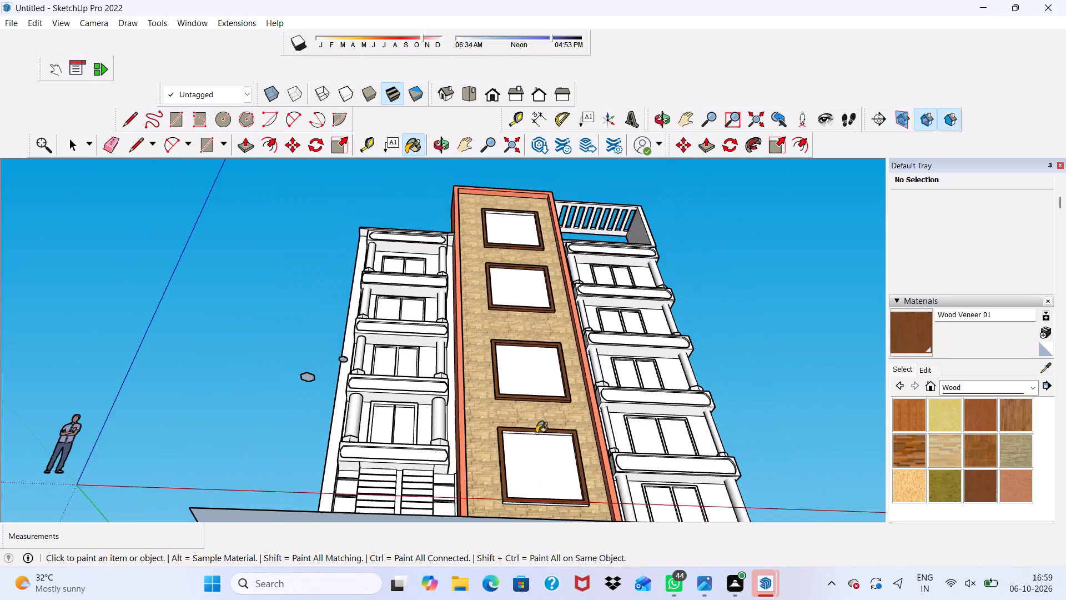
Paint the outer underside and inner top side of the lowest window frame with Wood Veneer 01.
scroll(536, 433, "down", 6)
scroll(539, 515, "up", 20)
scroll(539, 515, "up", 7)
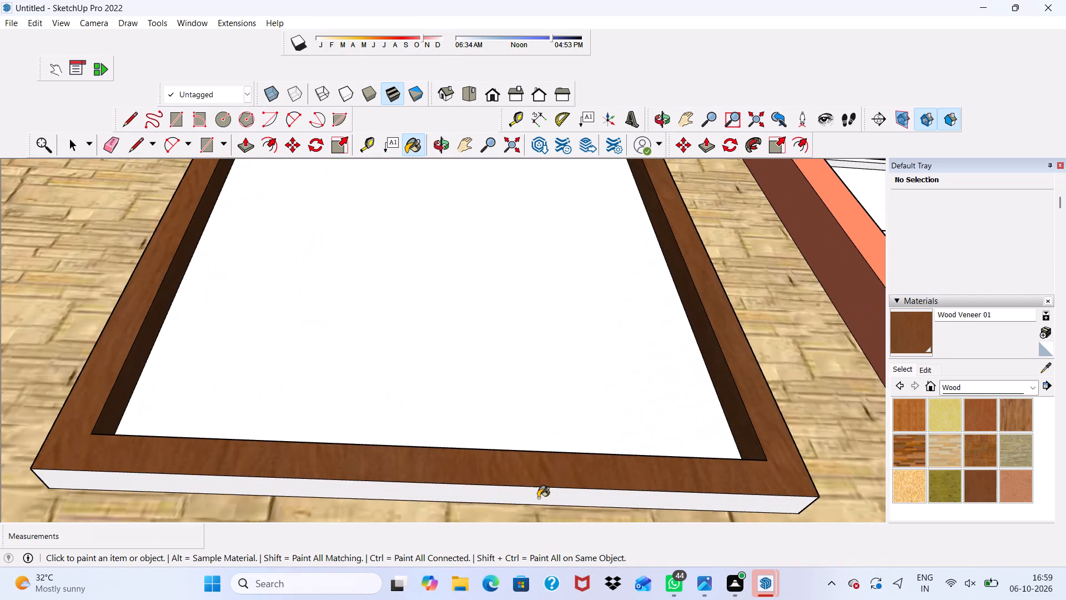
left_click(531, 498)
scroll(531, 498, "down", 11)
scroll(550, 321, "up", 3)
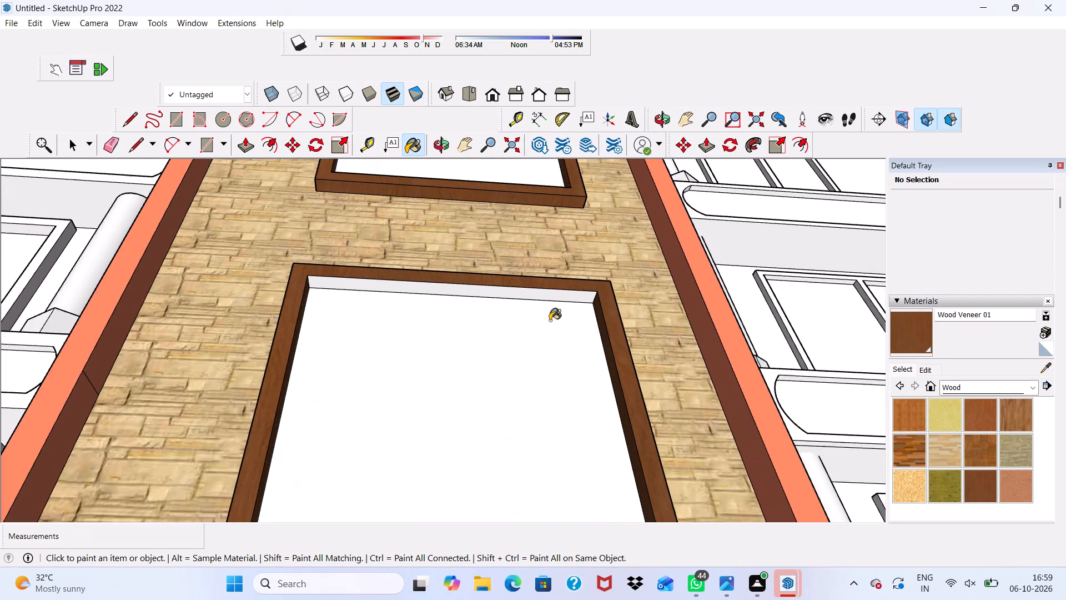
scroll(550, 321, "up", 2)
left_click(552, 288)
scroll(552, 288, "down", 2)
Paint the outer top side of the lowest window frame with Wood Veneer 01.
middle_click_drag(552, 288, 502, 571)
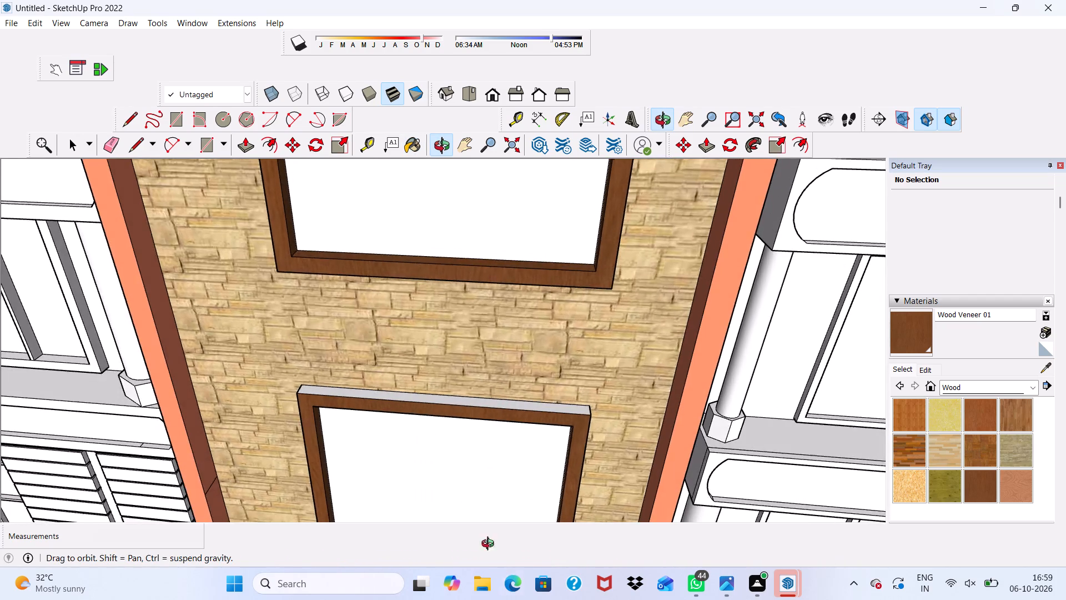
scroll(419, 425, "up", 5)
left_click(434, 386)
scroll(434, 384, "down", 5)
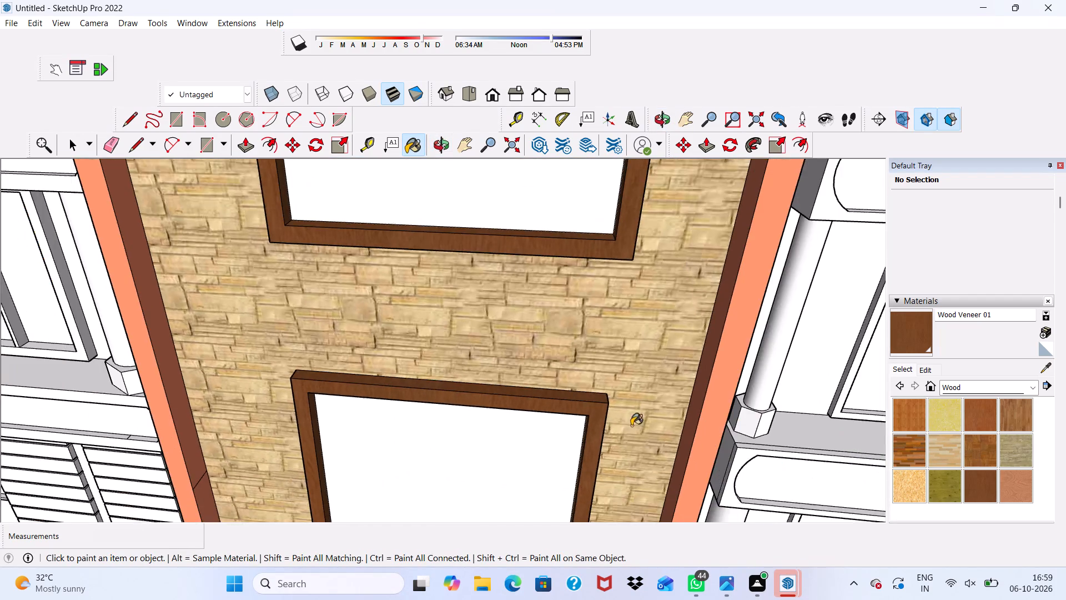
middle_click_drag(631, 425, 648, 437)
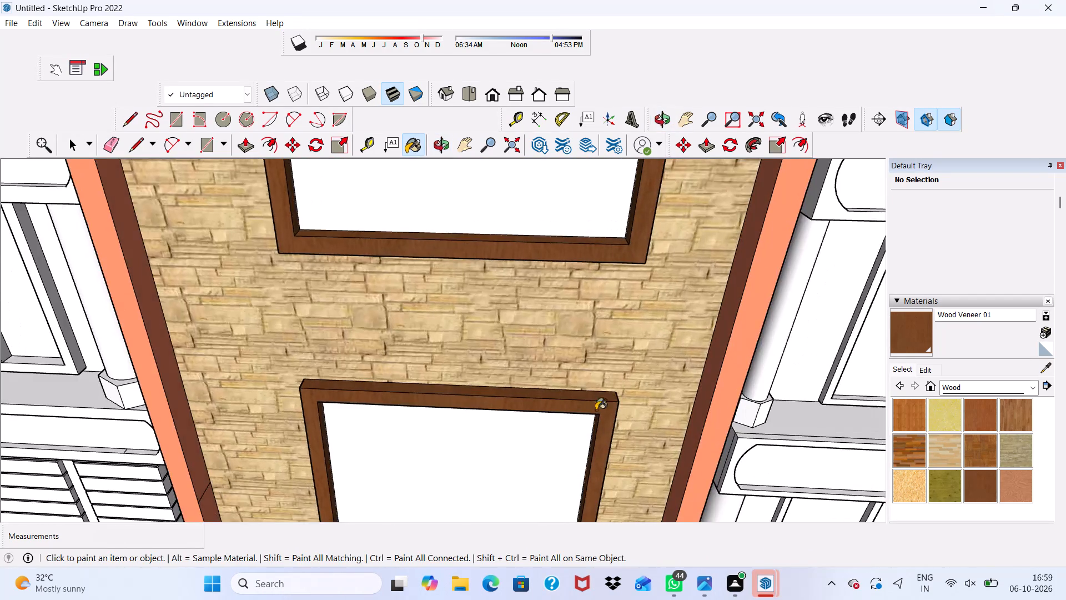
Examine the whole building's facade and tower window frames from above and from the side.
scroll(580, 398, "down", 7)
scroll(584, 428, "up", 1)
scroll(584, 428, "down", 6)
scroll(583, 427, "up", 1)
scroll(583, 427, "down", 3)
scroll(580, 416, "up", 1)
scroll(580, 402, "down", 11)
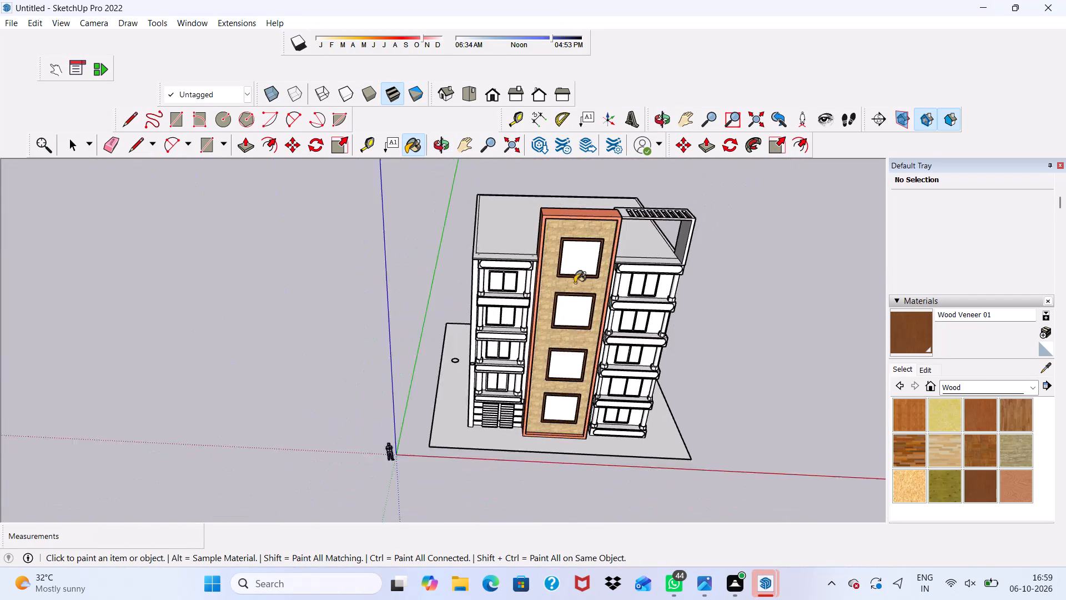
scroll(573, 279, "up", 5)
middle_click_drag(567, 230, 392, 262)
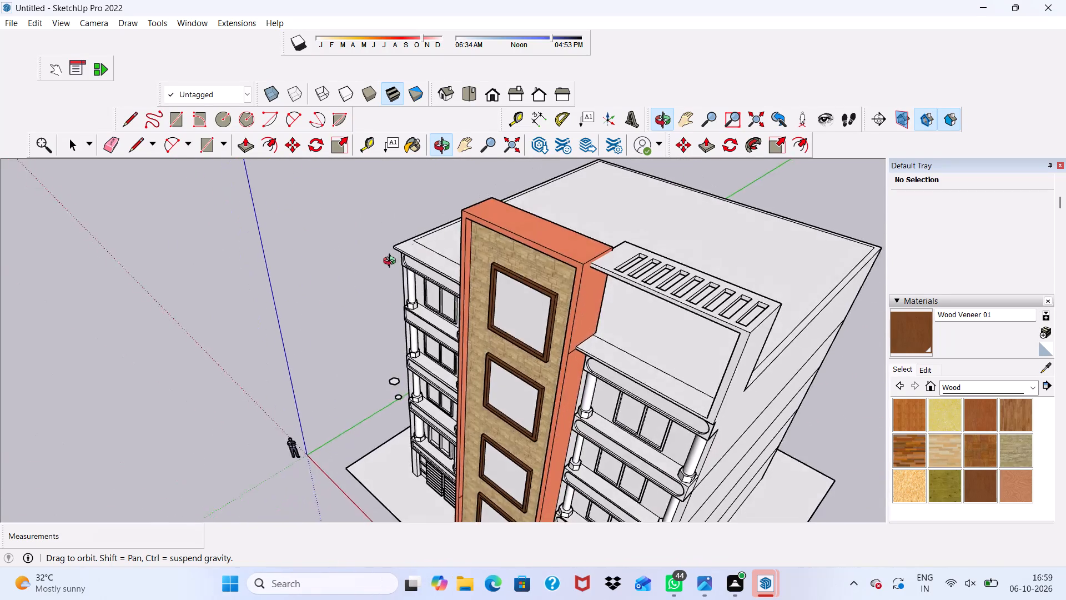
Examine the building's front facade from above, from below and straight on, up to its wing windows.
middle_click_drag(392, 262, 575, 239)
scroll(580, 255, "down", 1)
key("space")
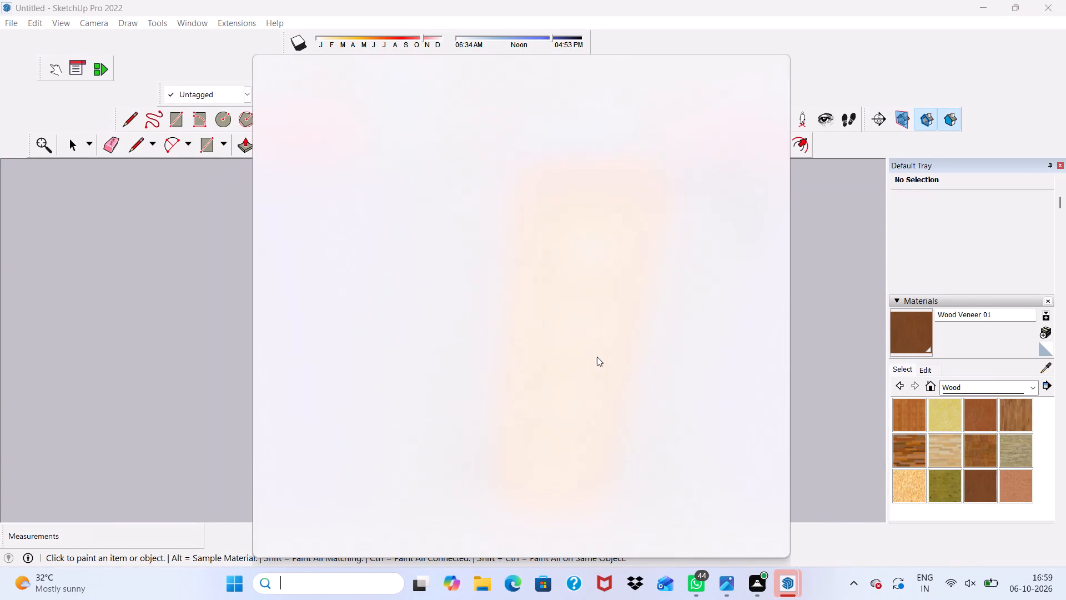
key("space")
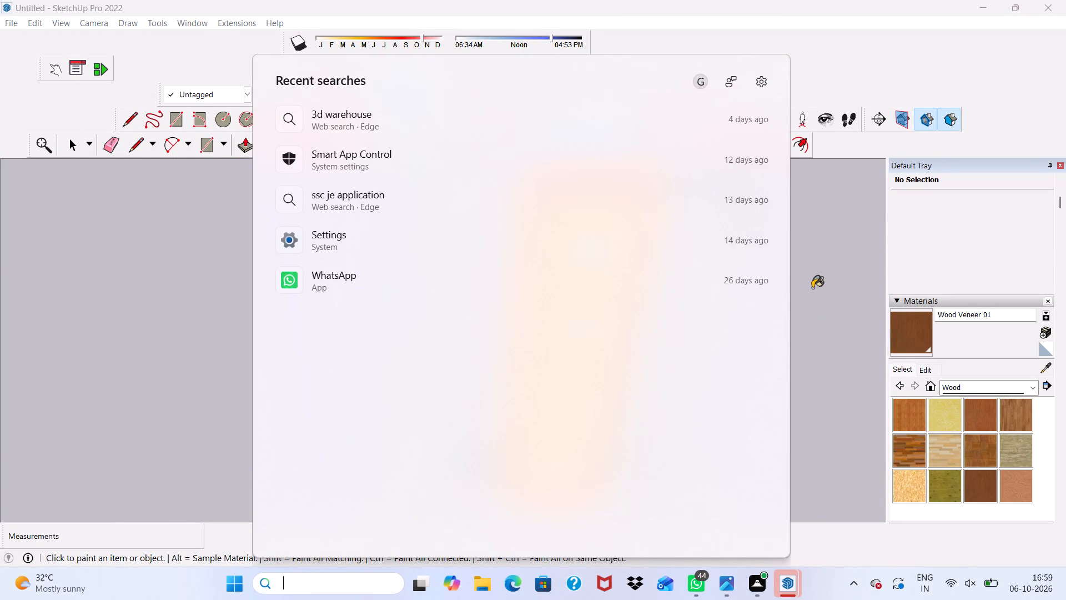
left_click(812, 287)
scroll(683, 425, "down", 1)
middle_click_drag(676, 432, 620, 291)
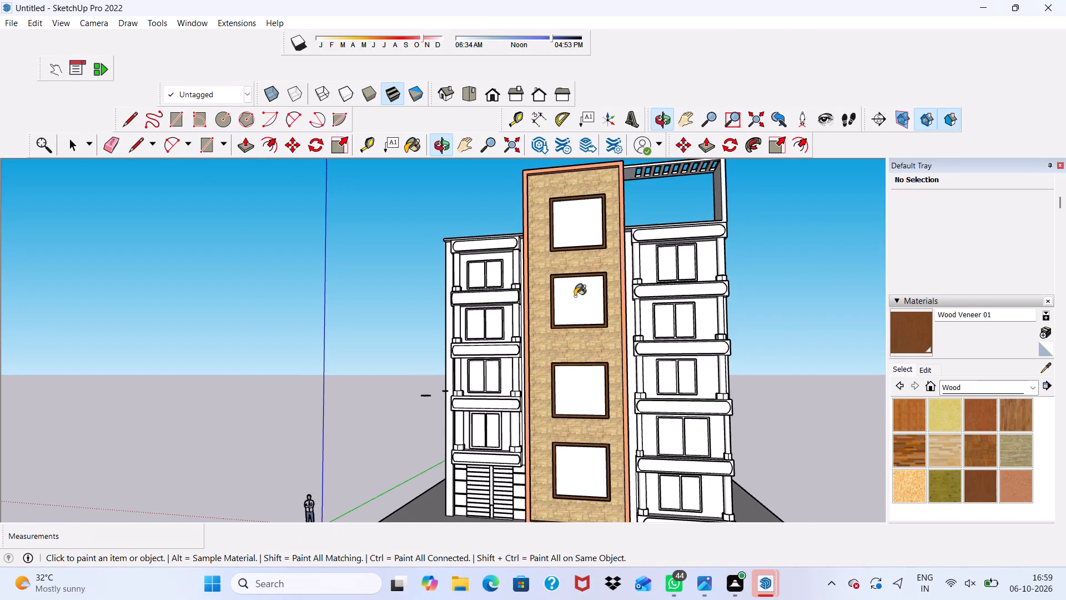
scroll(584, 292, "up", 4)
scroll(584, 292, "down", 4)
middle_click_drag(611, 329, 676, 352)
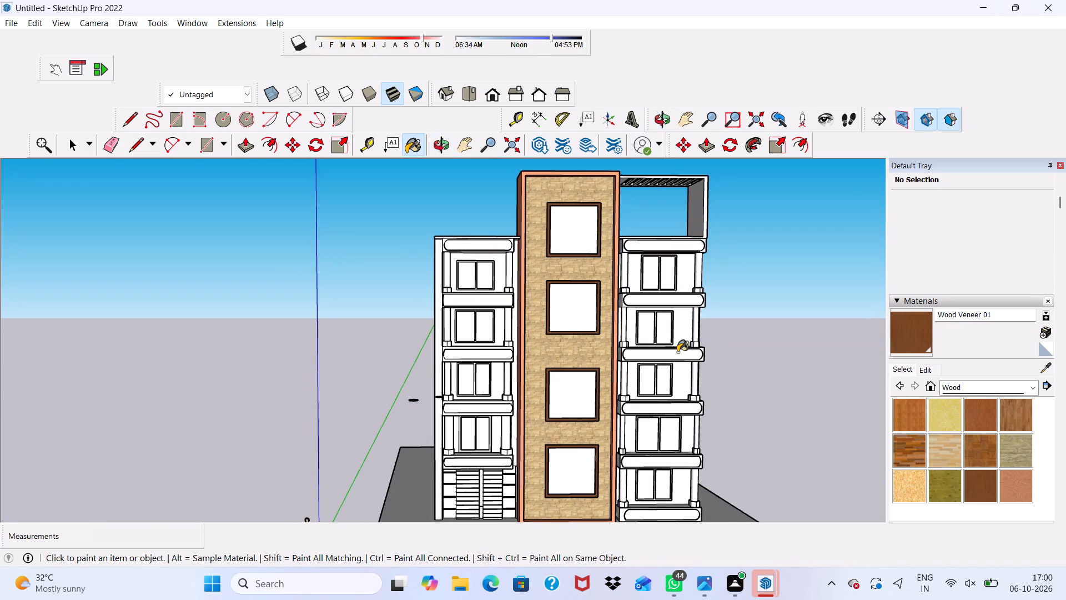
scroll(677, 353, "up", 3)
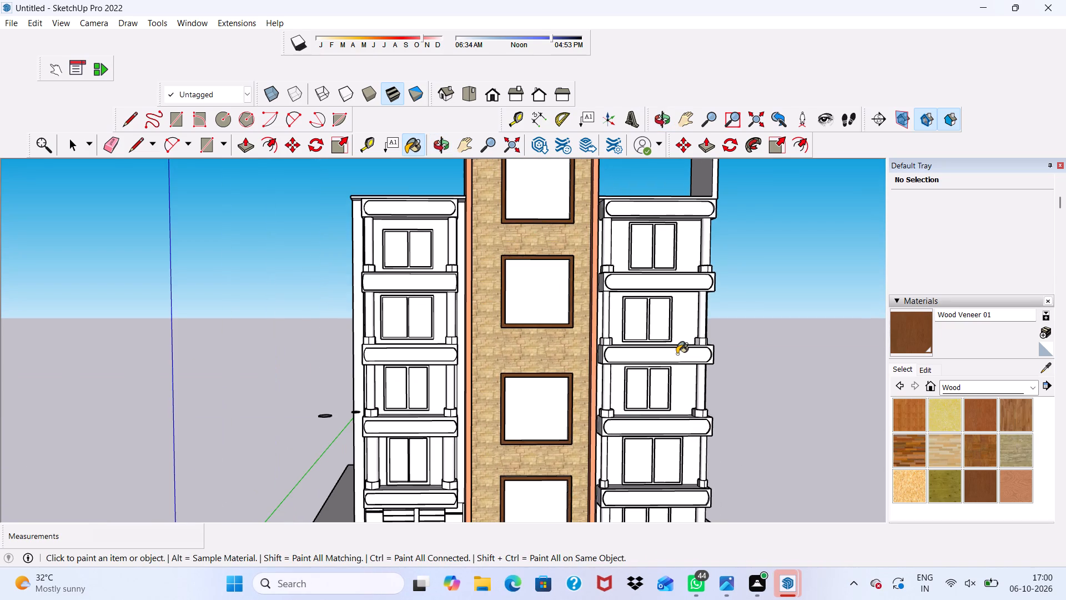
scroll(714, 419, "up", 1)
scroll(616, 318, "up", 5)
scroll(617, 318, "down", 3)
scroll(669, 349, "down", 2)
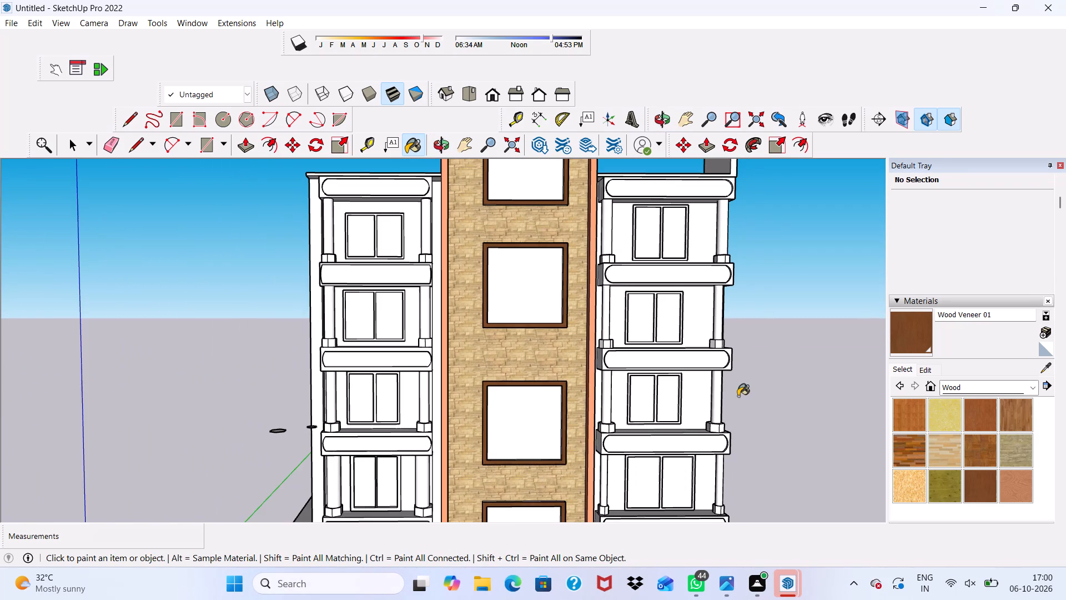
Paint both panes of the top two windows on the facade's right wing with Translucent Glass Blue.
key("space")
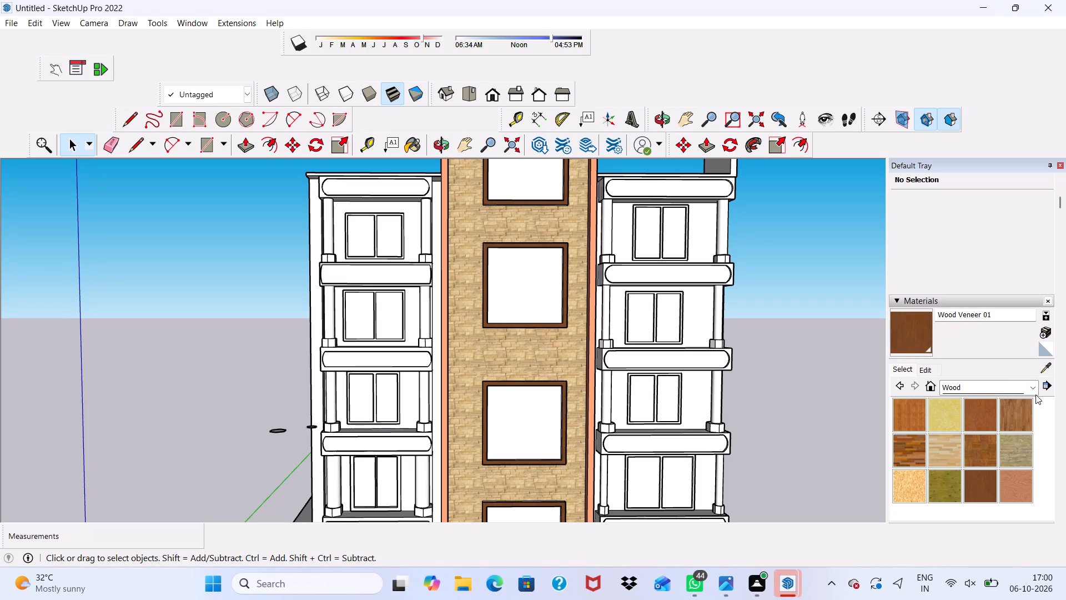
left_click(1031, 390)
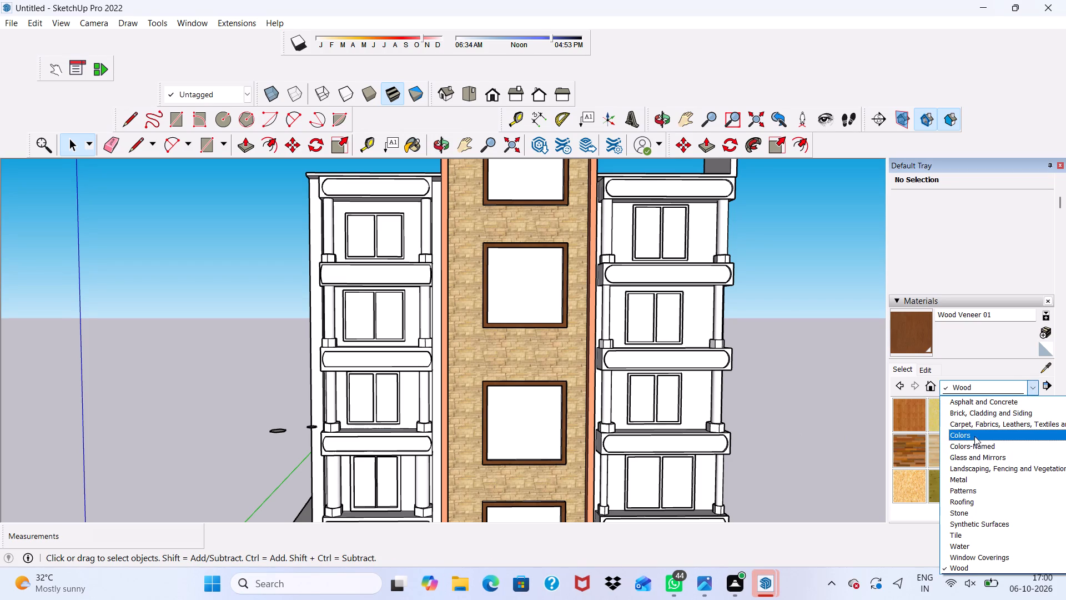
left_click(978, 456)
left_click(1014, 413)
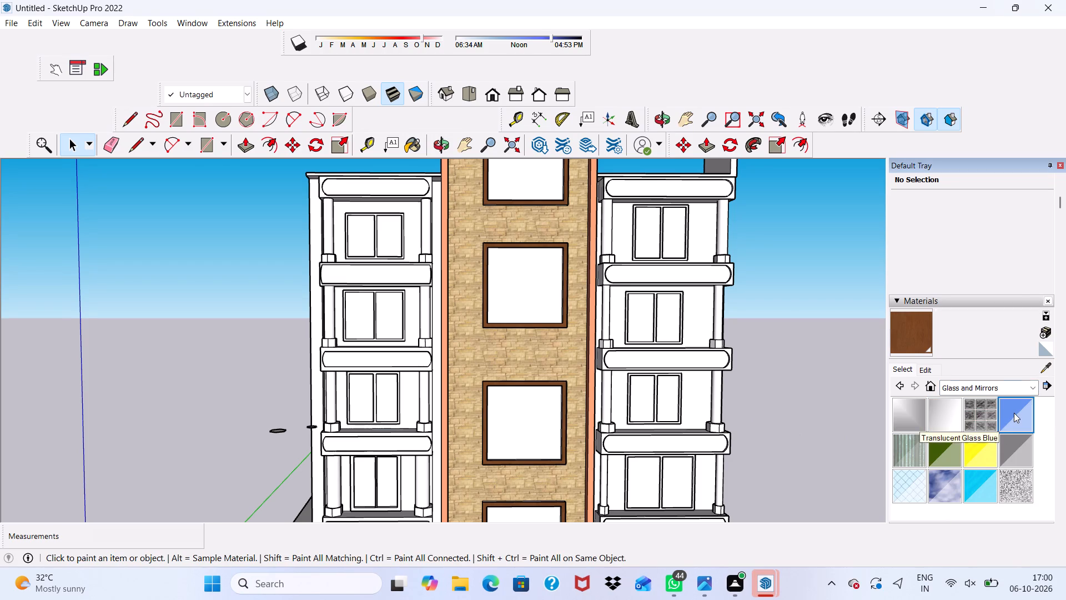
scroll(522, 277, "up", 7)
left_click(702, 214)
scroll(779, 211, "up", 3)
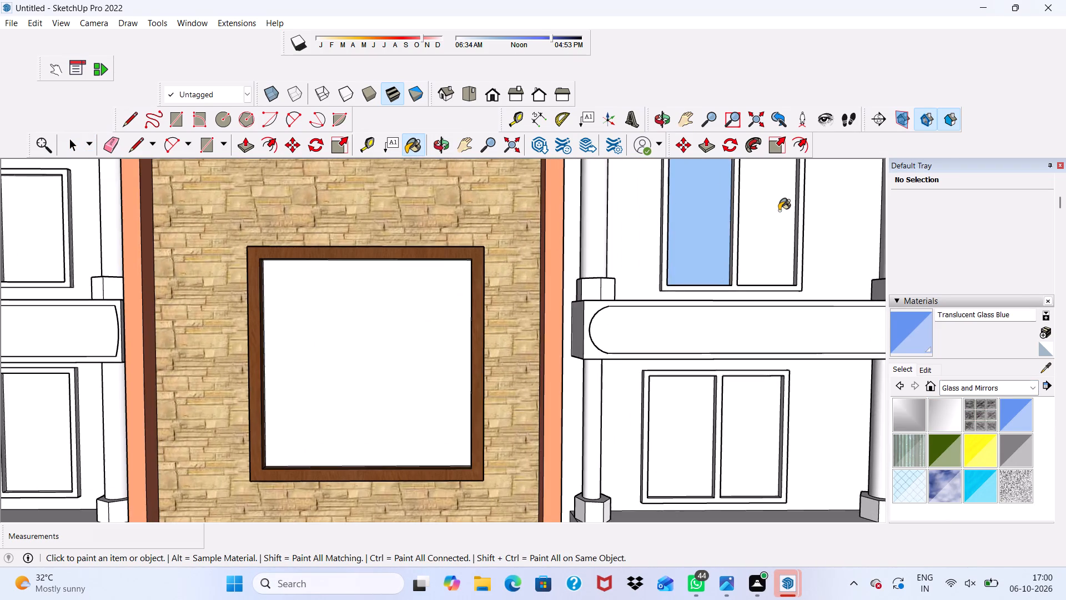
left_click(779, 211)
scroll(751, 246, "down", 10)
middle_click_drag(710, 332, 650, 362)
scroll(751, 379, "up", 4)
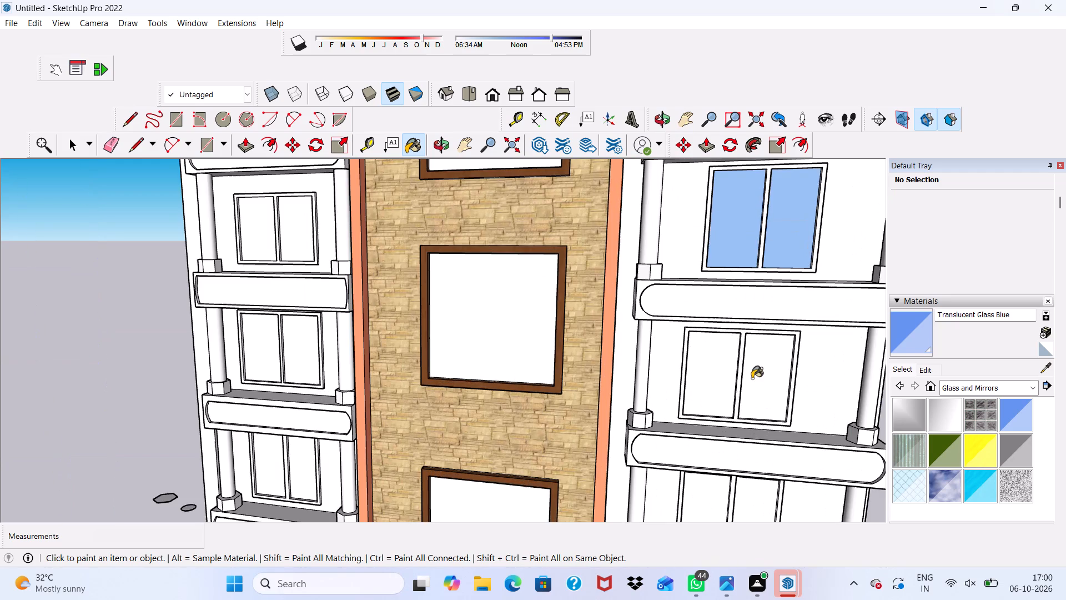
left_click(710, 373)
scroll(774, 395, "up", 4)
left_click(774, 394)
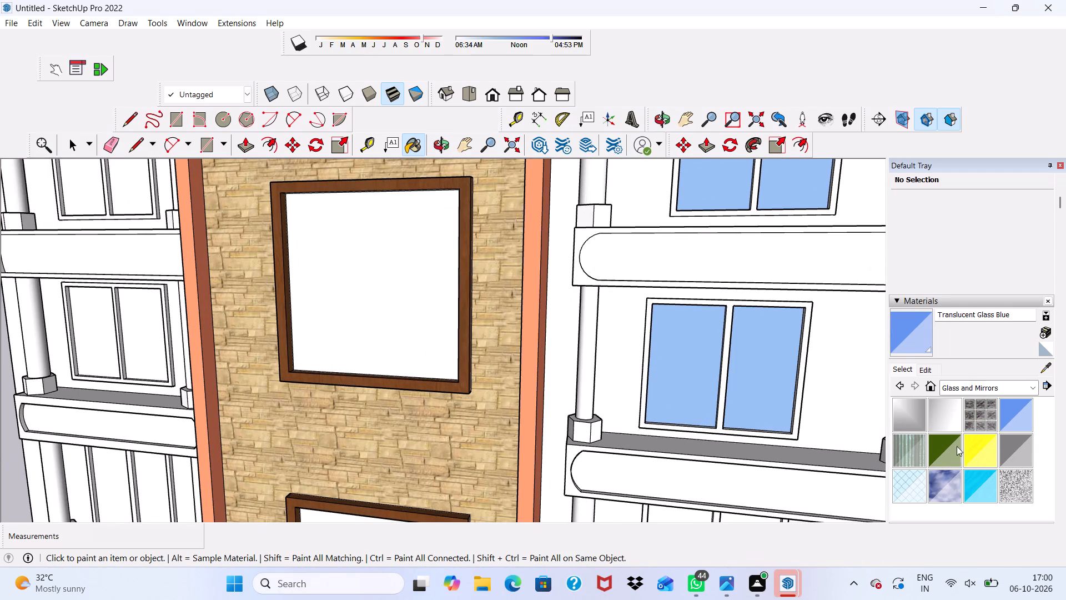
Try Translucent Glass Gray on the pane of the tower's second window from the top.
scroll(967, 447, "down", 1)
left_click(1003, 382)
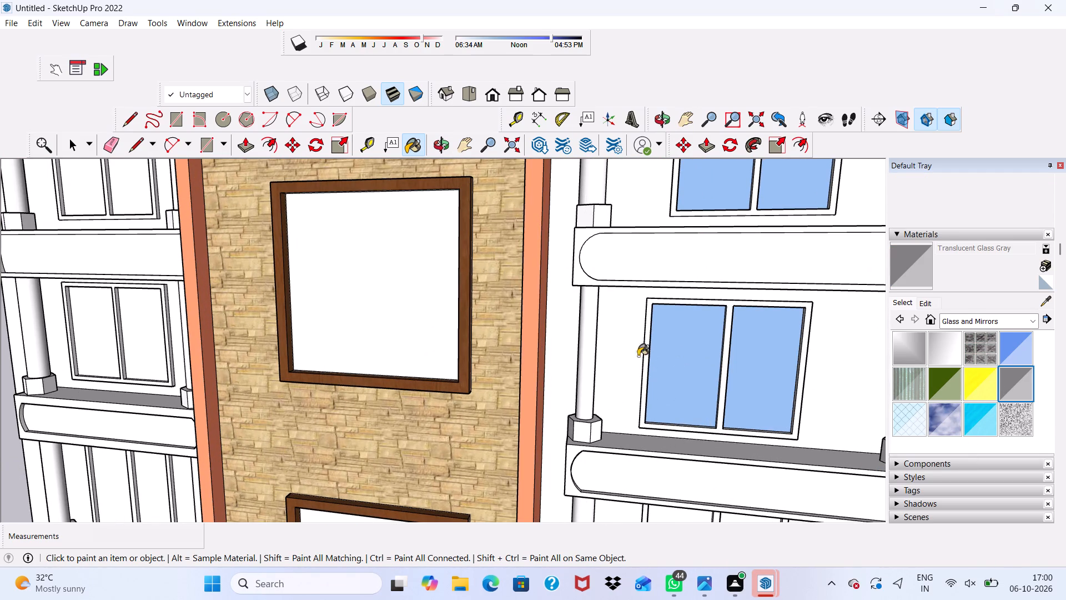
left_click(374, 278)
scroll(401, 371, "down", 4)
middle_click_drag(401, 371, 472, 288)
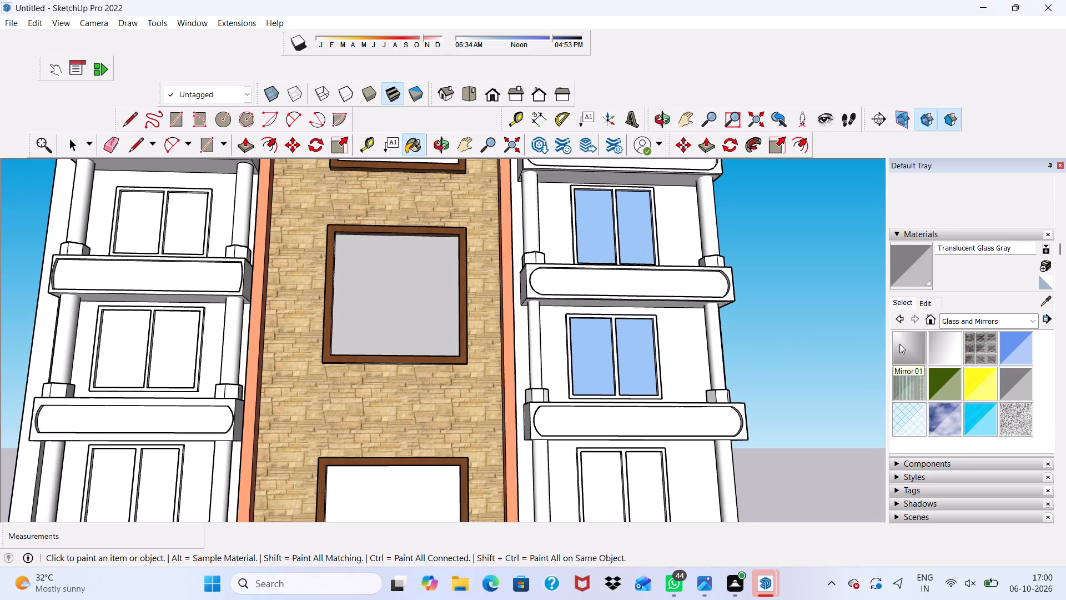
Paint the glass panes of all four tower windows with the Mirror 01 material.
left_click(899, 343)
left_click(393, 291)
scroll(393, 295, "down", 4)
middle_click_drag(408, 371, 400, 423)
left_click(404, 452)
scroll(404, 453, "down", 6)
scroll(399, 279, "up", 2)
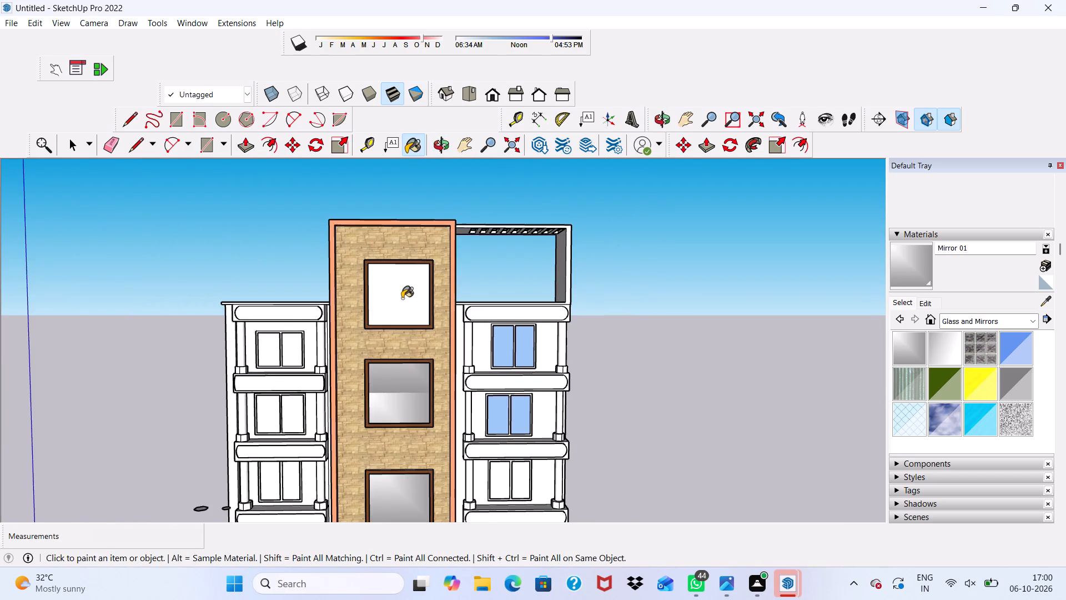
left_click(402, 298)
scroll(402, 298, "down", 4)
scroll(402, 298, "up", 1)
scroll(402, 298, "down", 2)
scroll(420, 305, "up", 1)
scroll(420, 305, "down", 1)
scroll(420, 305, "up", 1)
scroll(420, 305, "down", 3)
scroll(396, 512, "up", 10)
left_click(410, 447)
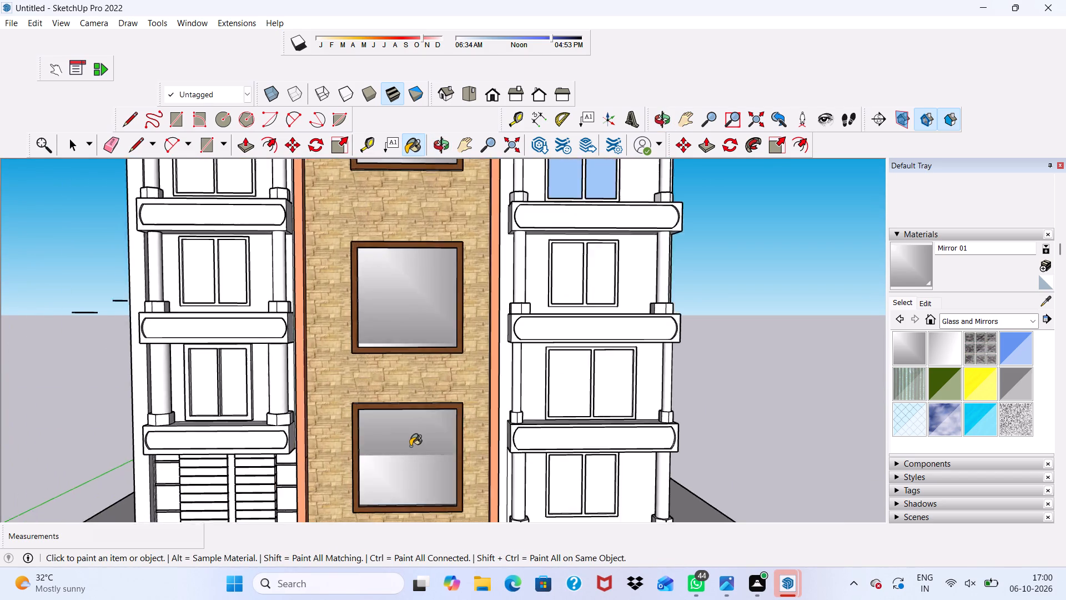
Examine the tower's window panes and the whole facade from several angles.
scroll(410, 446, "down", 5)
middle_click_drag(410, 446, 316, 442)
scroll(278, 418, "down", 4)
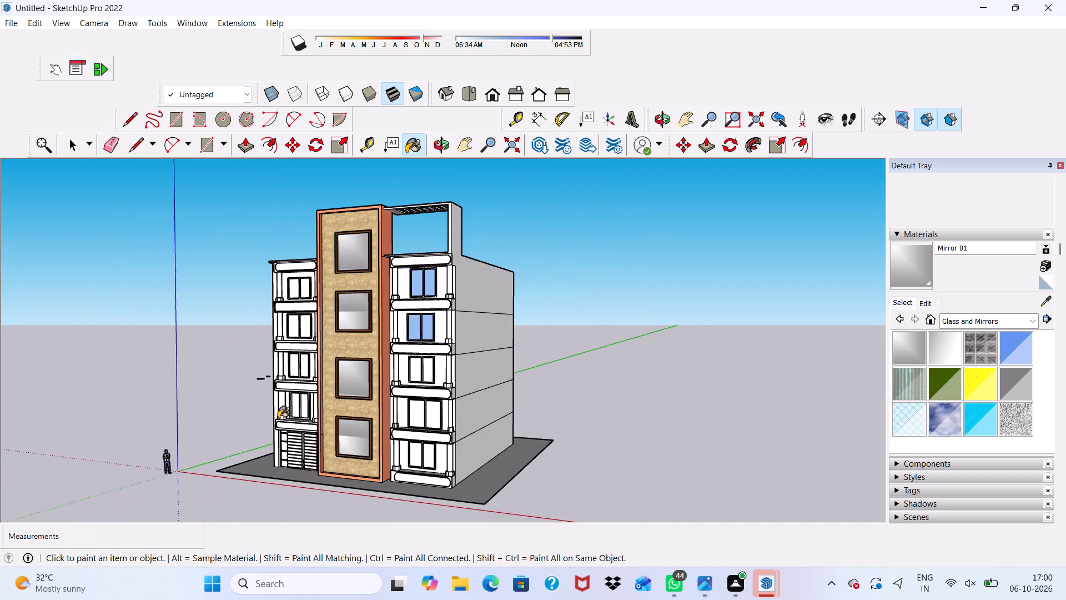
scroll(278, 418, "down", 2)
middle_click_drag(279, 418, 365, 418)
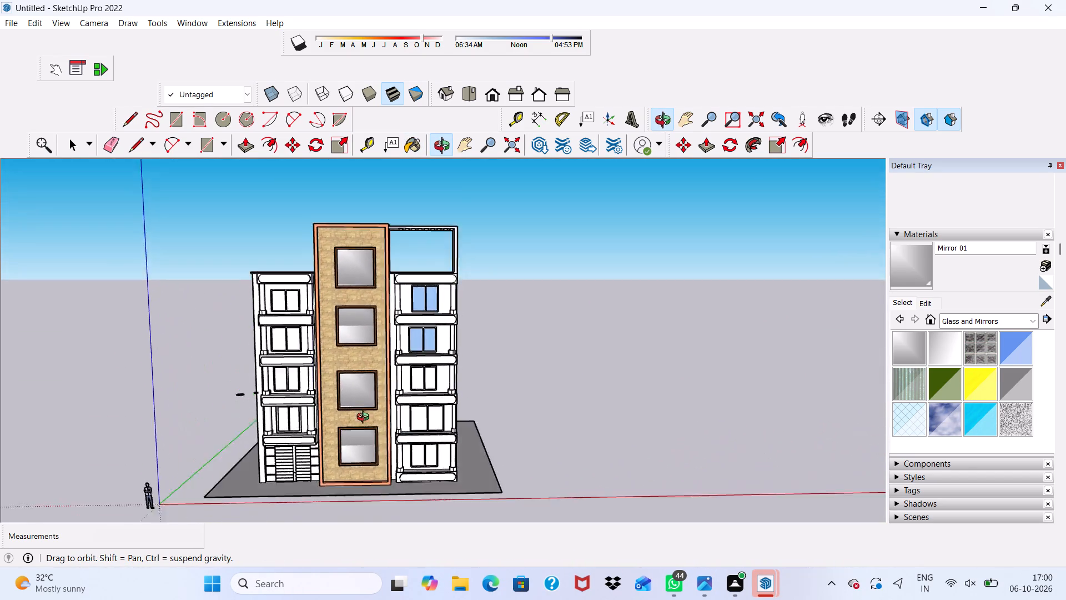
middle_click_drag(365, 418, 343, 373)
scroll(339, 357, "down", 5)
scroll(395, 372, "up", 15)
scroll(395, 372, "down", 1)
scroll(395, 372, "up", 2)
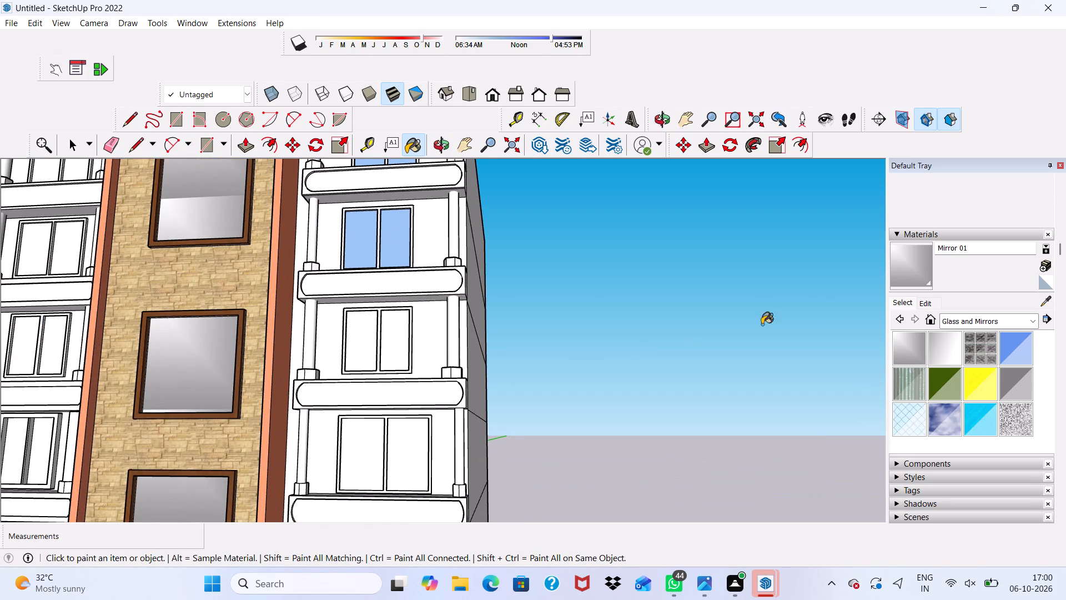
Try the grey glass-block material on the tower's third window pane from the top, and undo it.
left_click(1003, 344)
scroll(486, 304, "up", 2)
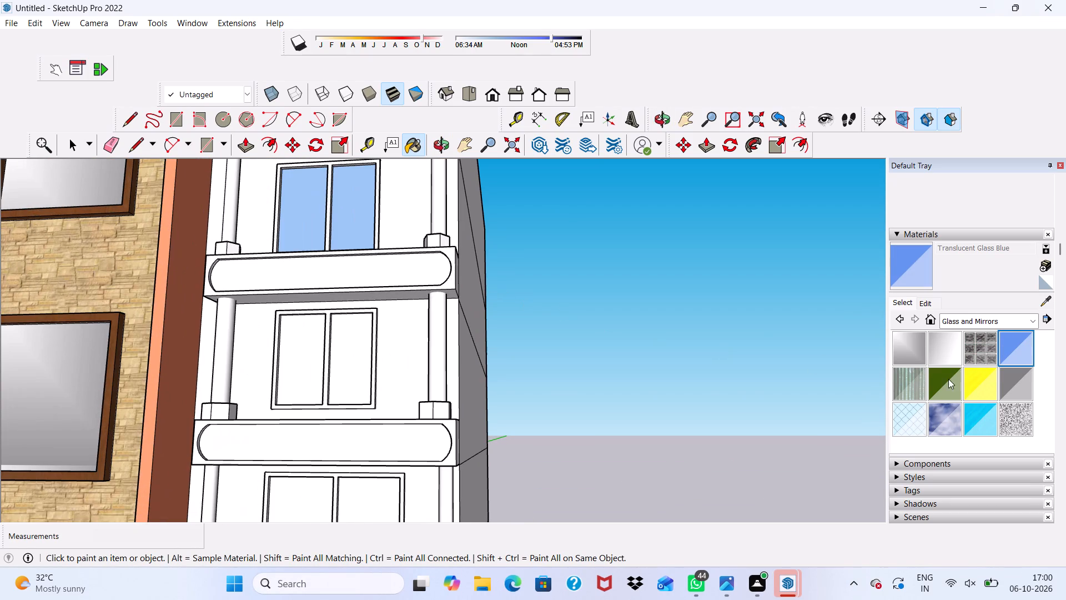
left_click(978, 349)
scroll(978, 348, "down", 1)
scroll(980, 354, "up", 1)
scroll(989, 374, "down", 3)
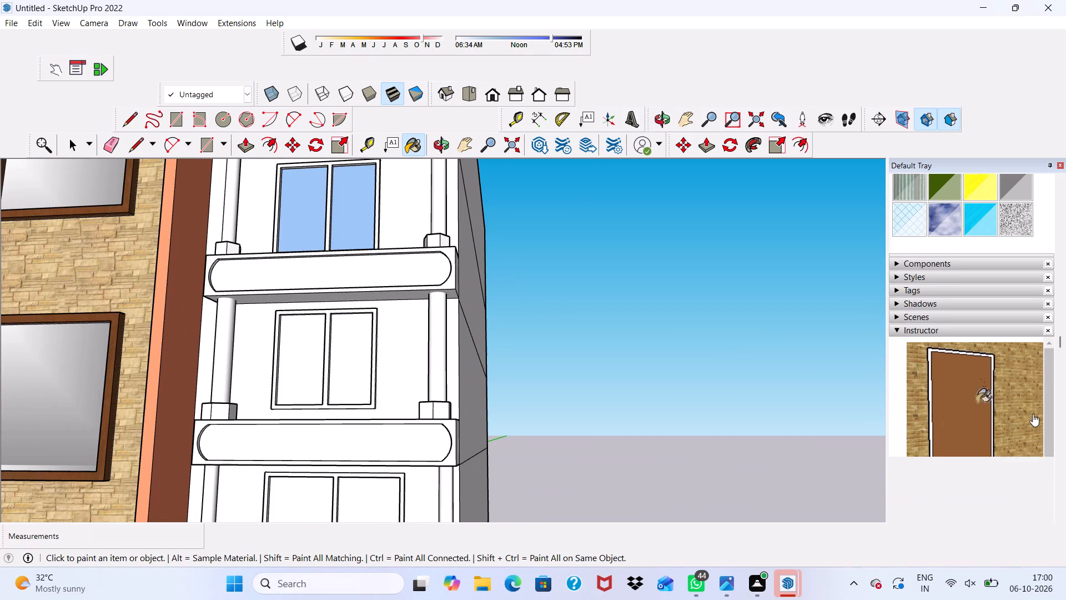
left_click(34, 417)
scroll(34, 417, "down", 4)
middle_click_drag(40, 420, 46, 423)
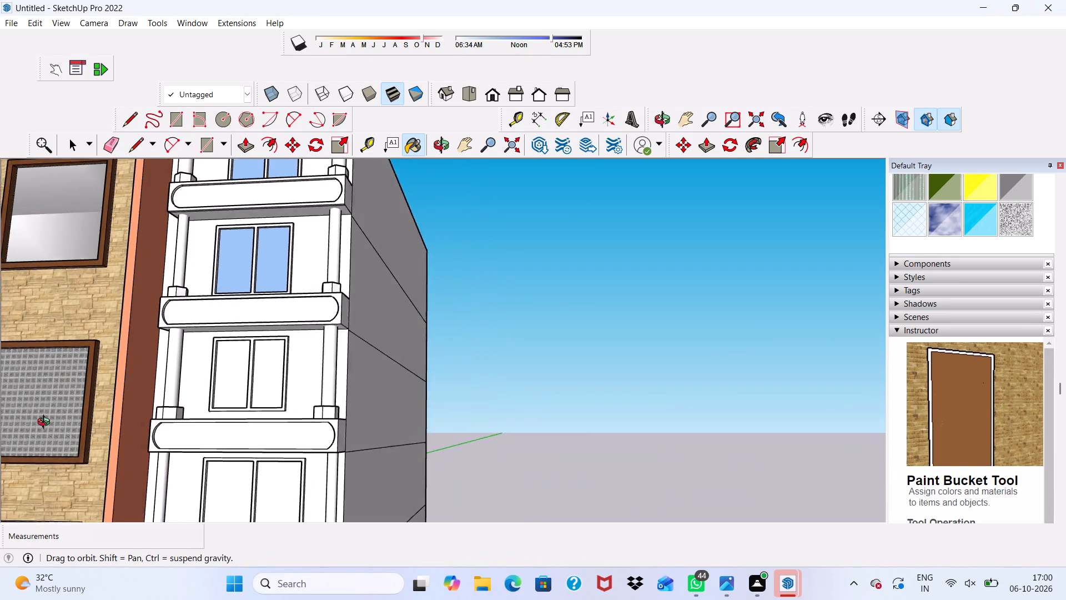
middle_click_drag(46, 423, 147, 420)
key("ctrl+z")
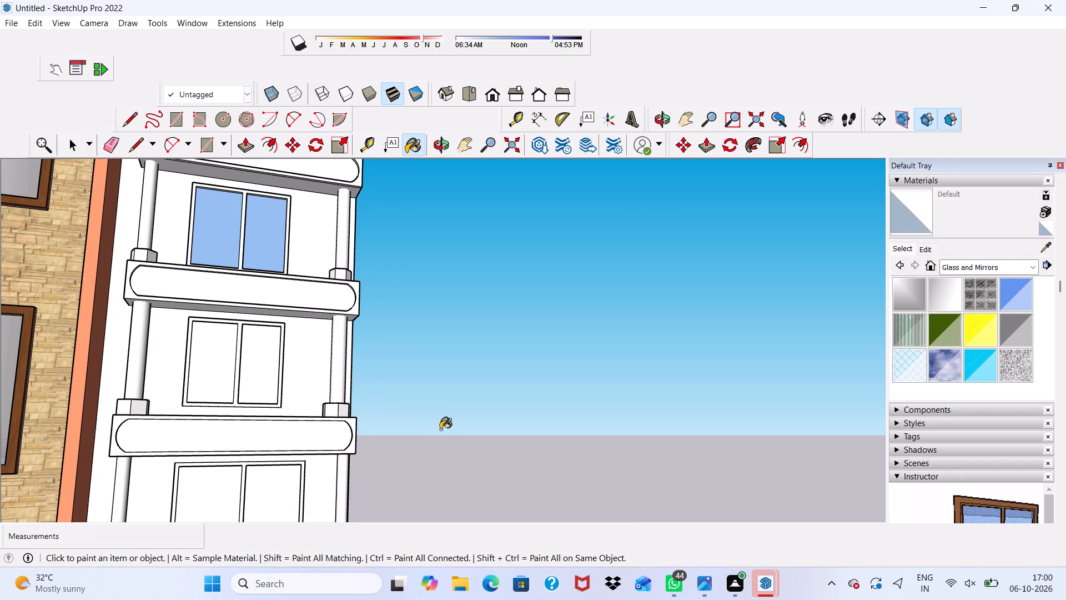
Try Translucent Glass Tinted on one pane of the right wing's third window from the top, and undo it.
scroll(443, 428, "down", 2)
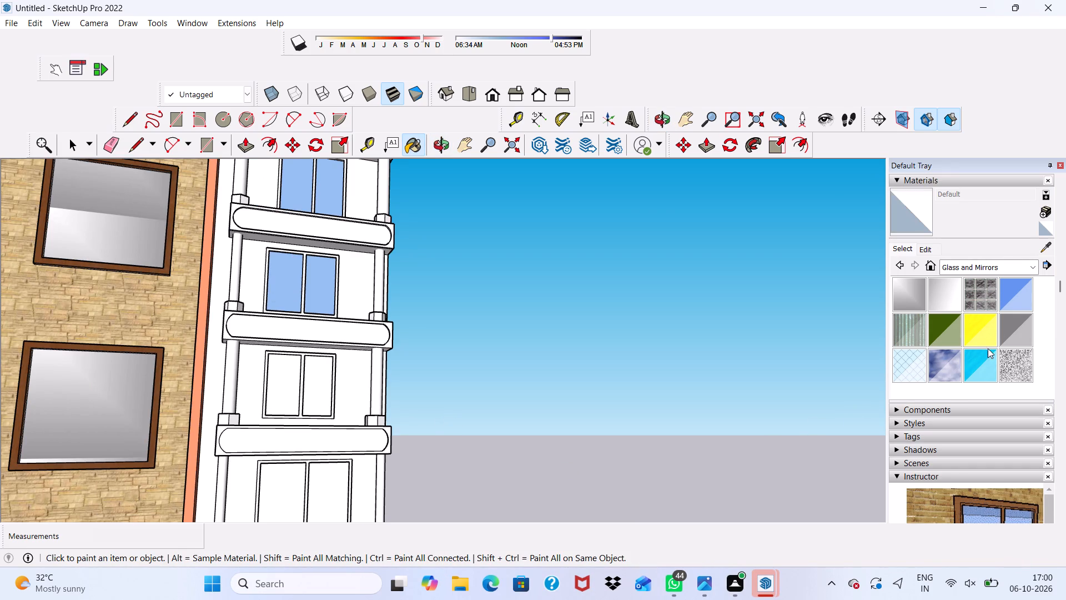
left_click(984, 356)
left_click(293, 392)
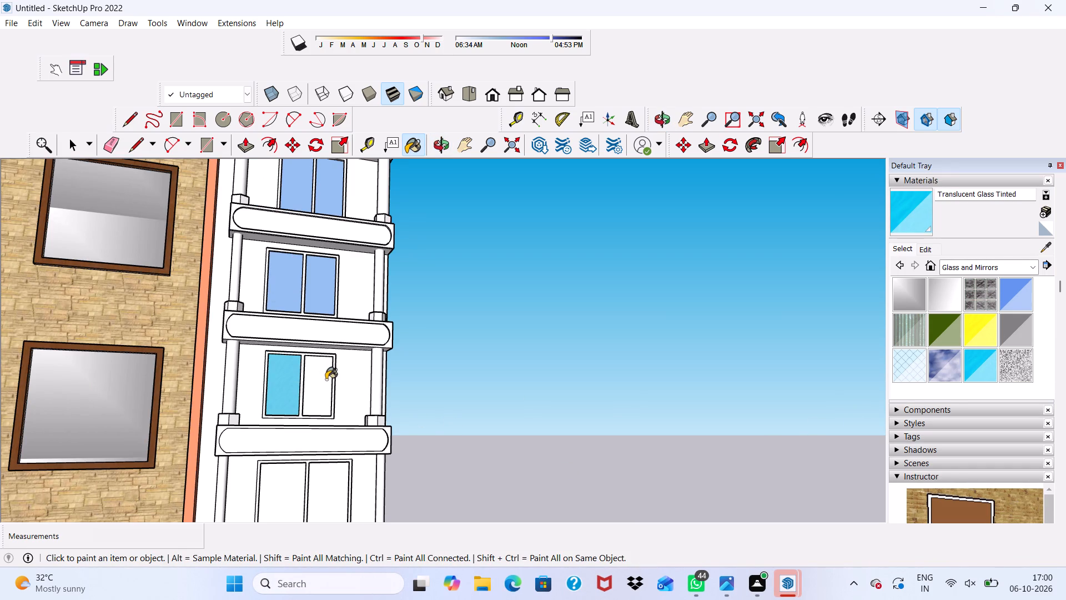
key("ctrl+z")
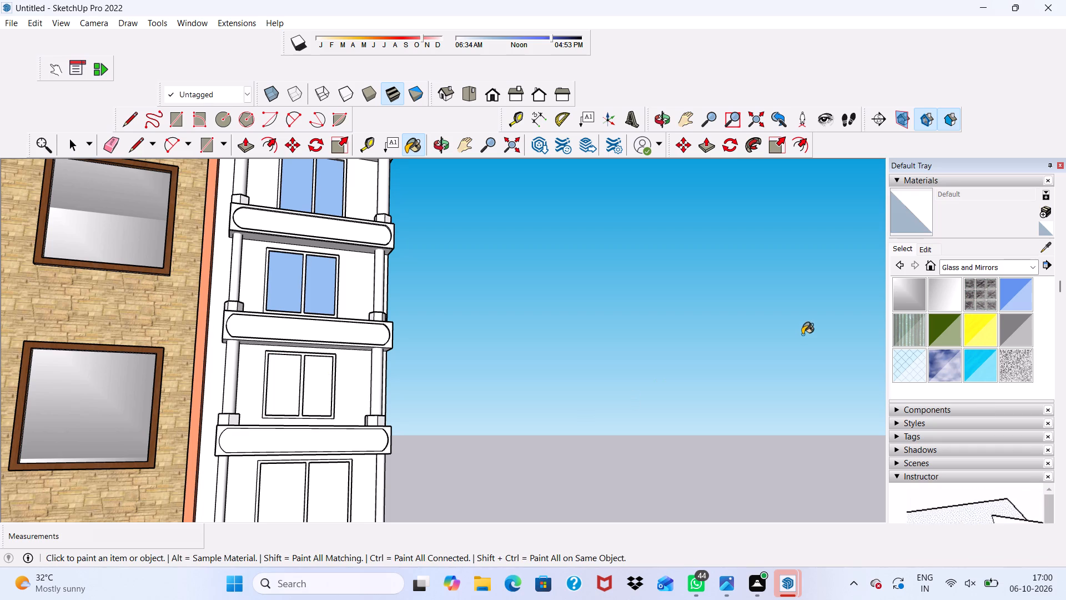
Paint both panes of the right wing's third window from the top with Translucent Glass Blue.
left_click(1016, 303)
scroll(851, 365, "down", 7)
middle_click_drag(748, 358, 572, 427)
scroll(505, 326, "up", 7)
left_click(486, 367)
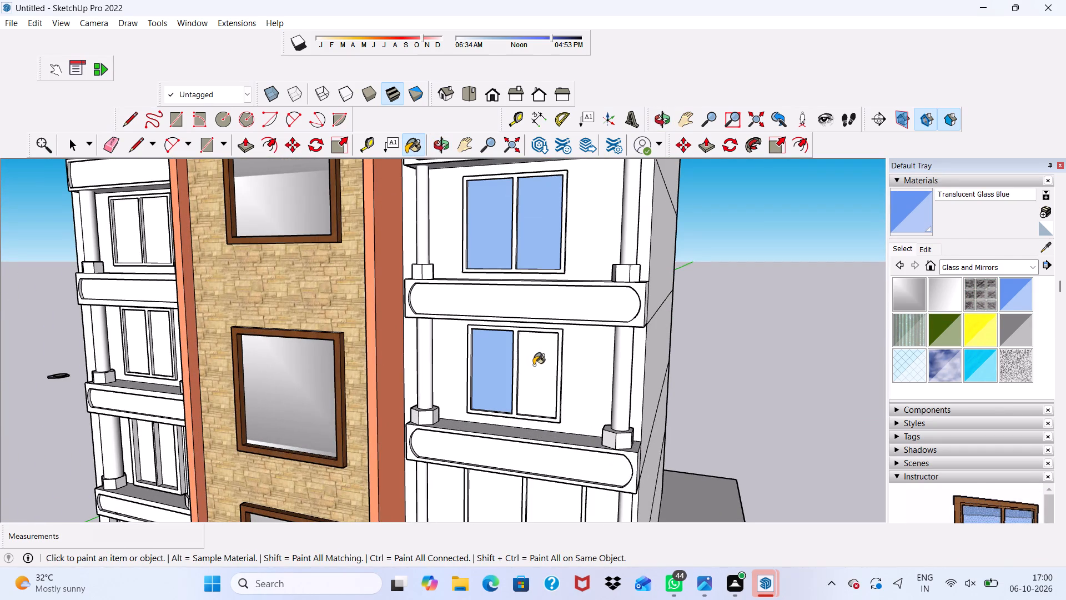
left_click(534, 365)
Paint both panes of the right wing's two lowest windows with Translucent Glass Blue.
scroll(530, 380, "down", 13)
middle_click_drag(544, 432, 582, 327)
scroll(597, 305, "up", 3)
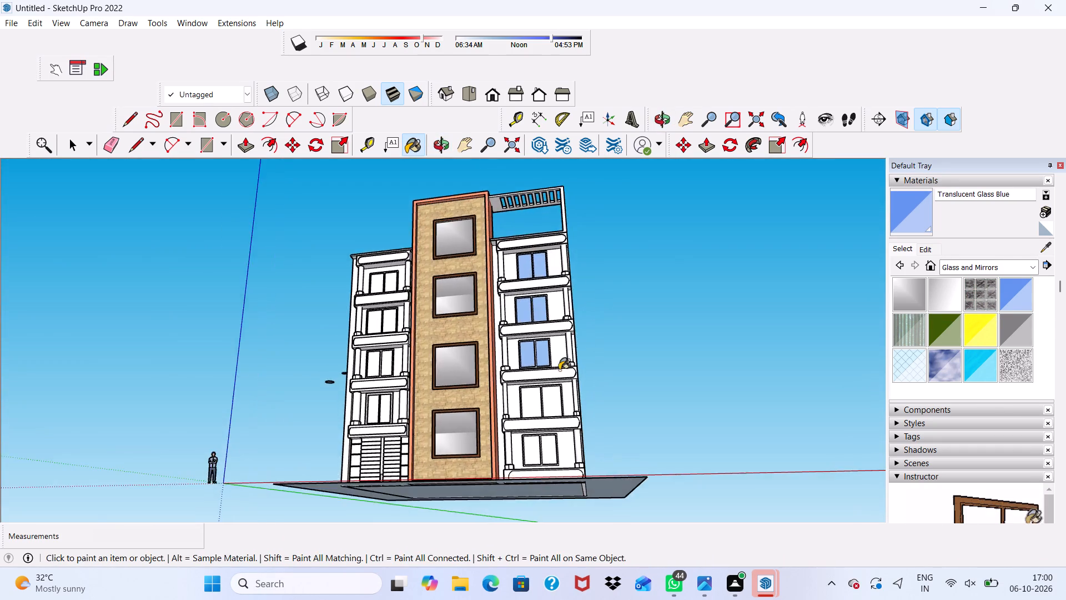
scroll(559, 370, "up", 9)
left_click(526, 413)
left_click(567, 411)
scroll(574, 389, "down", 3)
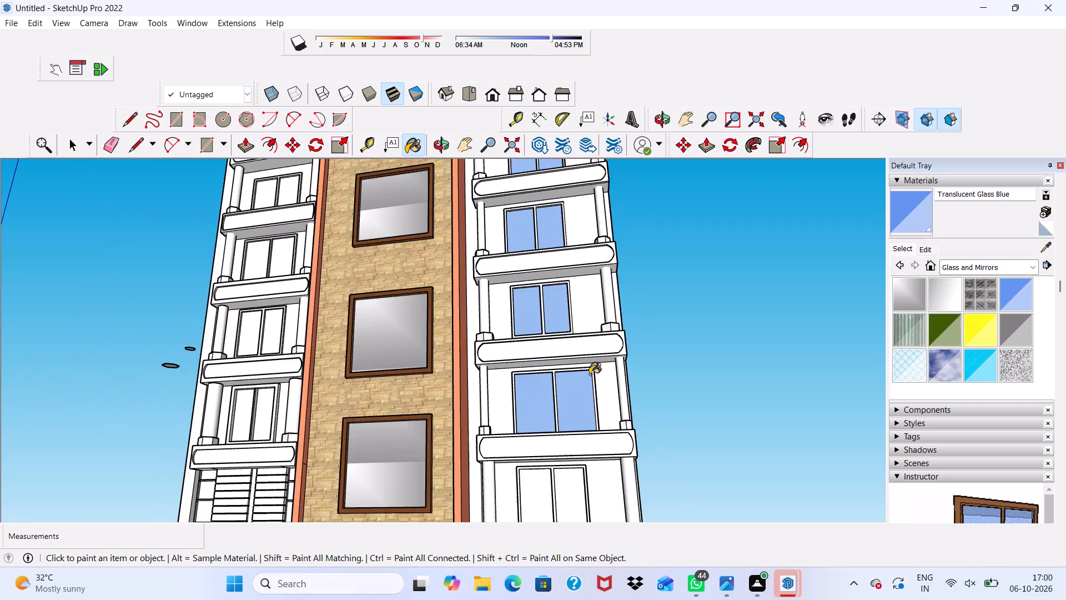
scroll(590, 374, "down", 6)
scroll(519, 503, "up", 7)
left_click(556, 467)
left_click(638, 441)
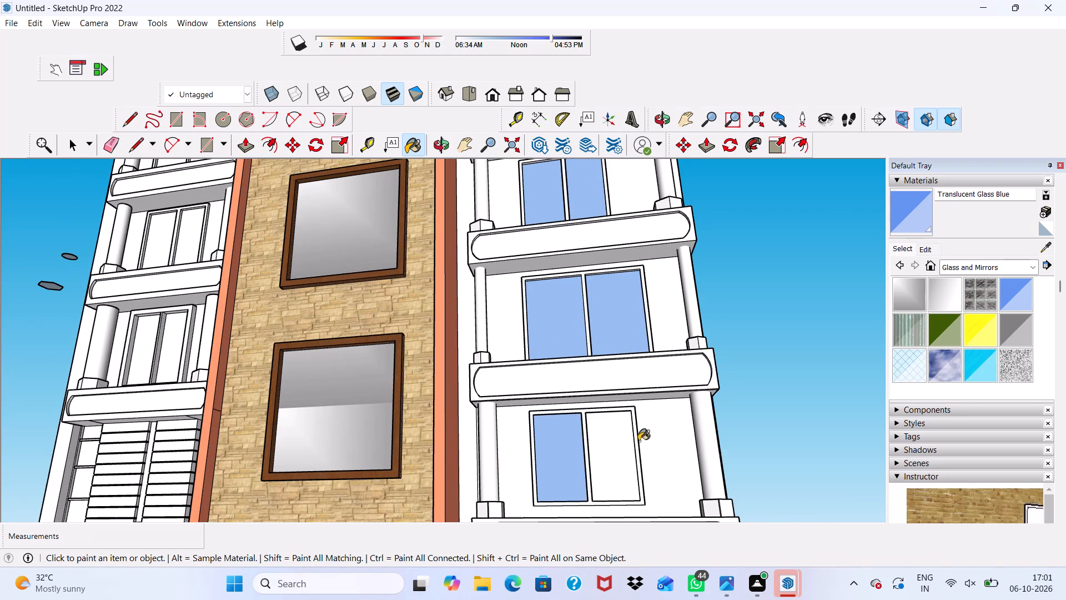
left_click(621, 454)
Paint both panes of the top two windows on the facade's left wing with Translucent Glass Blue.
scroll(621, 454, "down", 10)
middle_click_drag(623, 392, 628, 507)
scroll(372, 407, "down", 5)
scroll(363, 326, "up", 5)
scroll(402, 349, "up", 10)
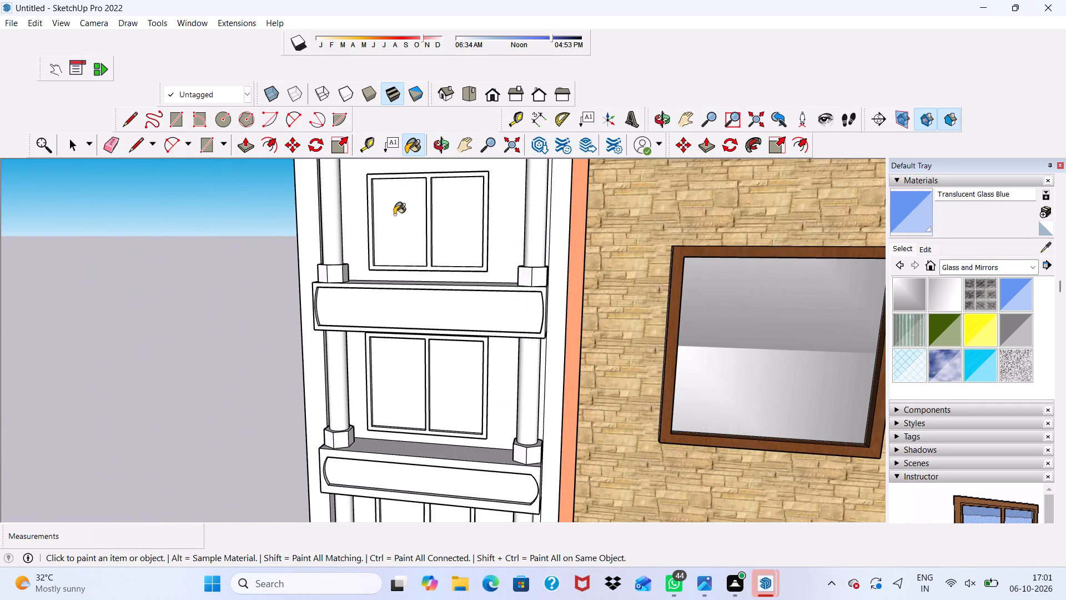
left_click(394, 212)
left_click(447, 193)
scroll(389, 406, "up", 1)
left_click(394, 388)
left_click(481, 383)
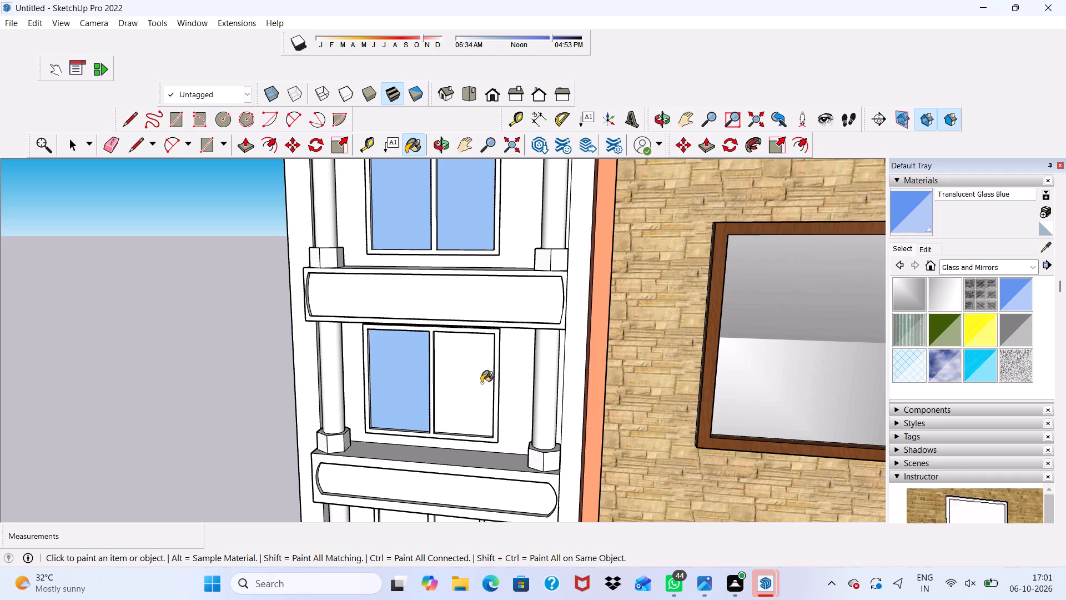
Paint both panes of the left wing's two lower windows above the shutter with Translucent Glass Blue.
scroll(444, 321, "down", 5)
middle_click_drag(475, 375, 507, 276)
left_click(423, 483)
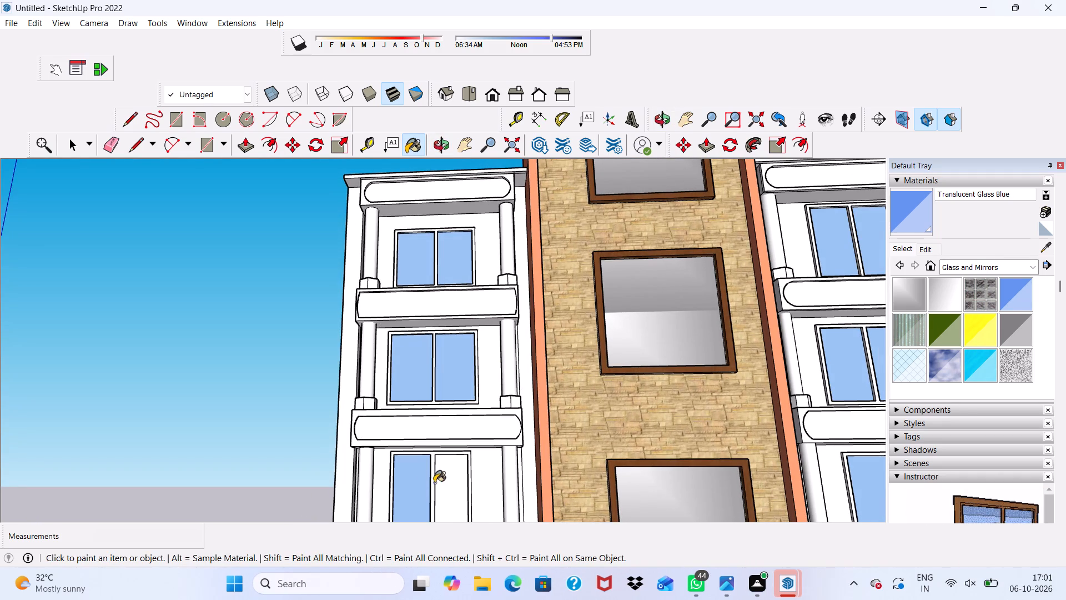
left_click(447, 478)
scroll(455, 388, "down", 4)
scroll(462, 367, "up", 1)
scroll(470, 347, "down", 6)
scroll(486, 456, "up", 11)
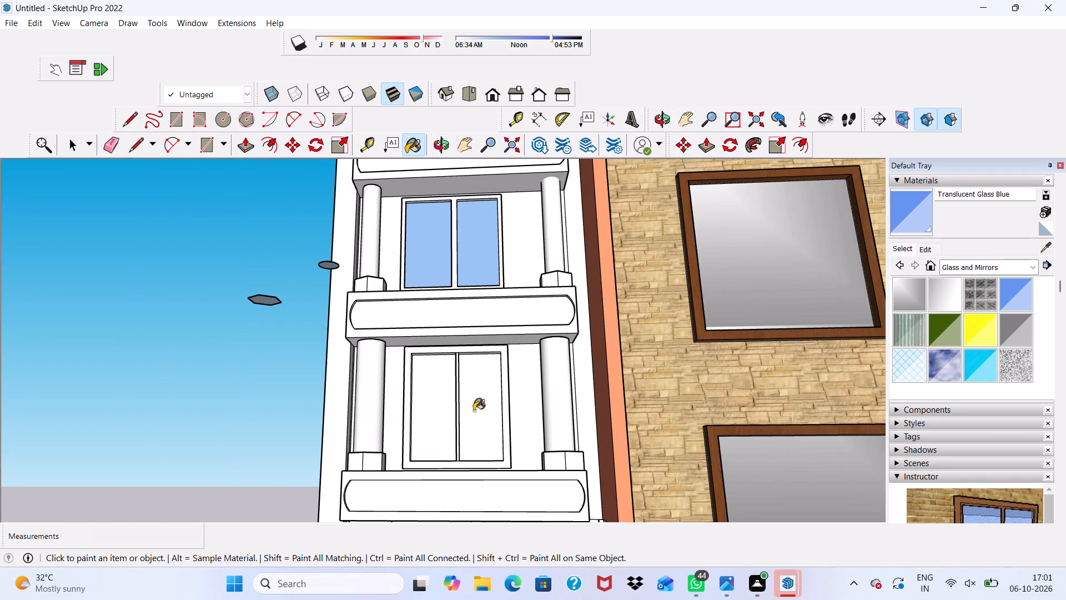
left_click(429, 423)
left_click(476, 401)
scroll(476, 401, "down", 5)
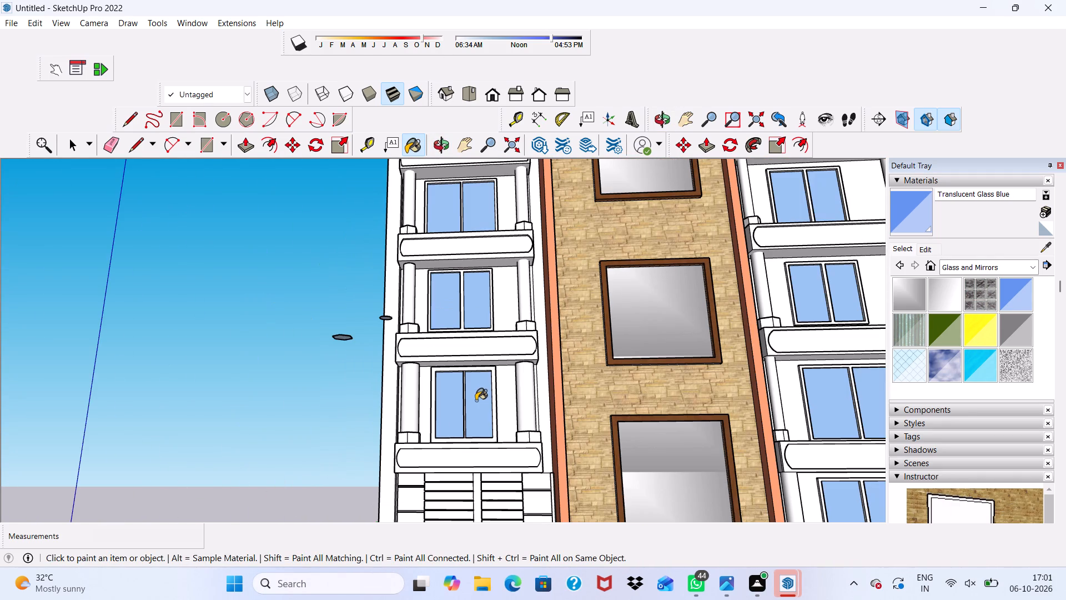
Paint the wall around the left wing's lowest window above the shutter with Translucent Glass Blue.
scroll(495, 430, "up", 4)
scroll(495, 430, "down", 8)
scroll(491, 386, "up", 1)
scroll(532, 368, "down", 4)
middle_click_drag(540, 374, 480, 456)
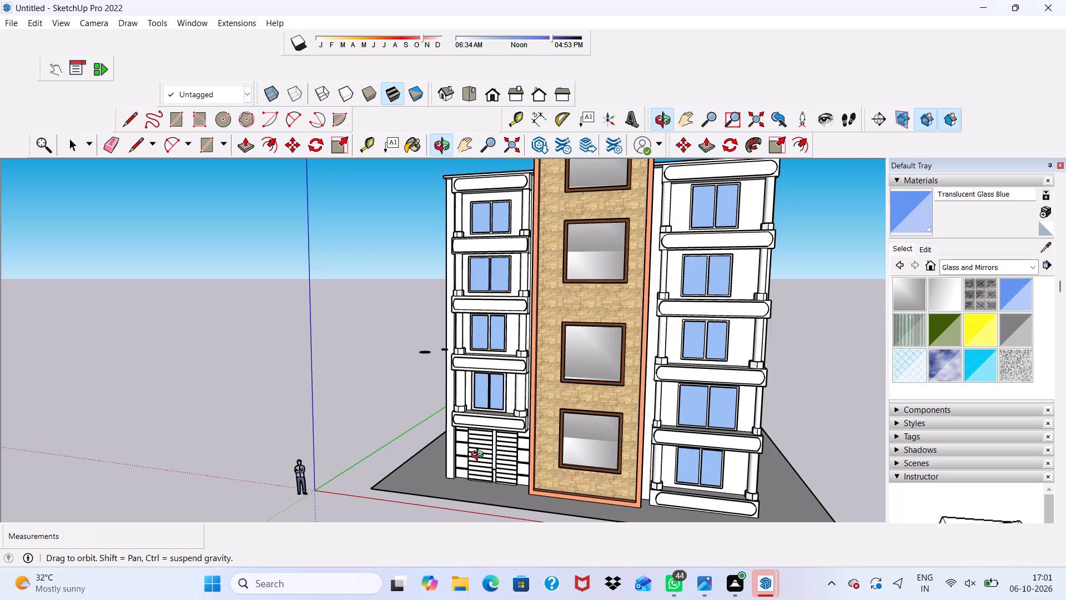
middle_click_drag(480, 456, 476, 443)
scroll(496, 377, "up", 4)
left_click_drag(496, 378, 457, 375)
left_click(415, 369)
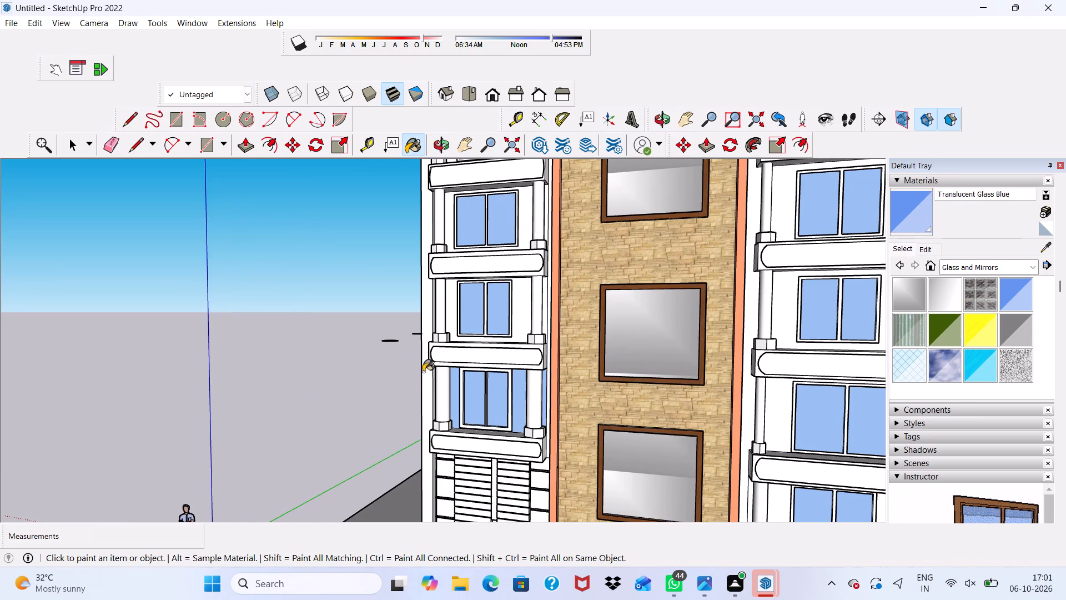
key("space")
Switch to the web browser, open the 3D Warehouse site through the search "3d warehouse", and close its terms of use.
left_click(543, 144)
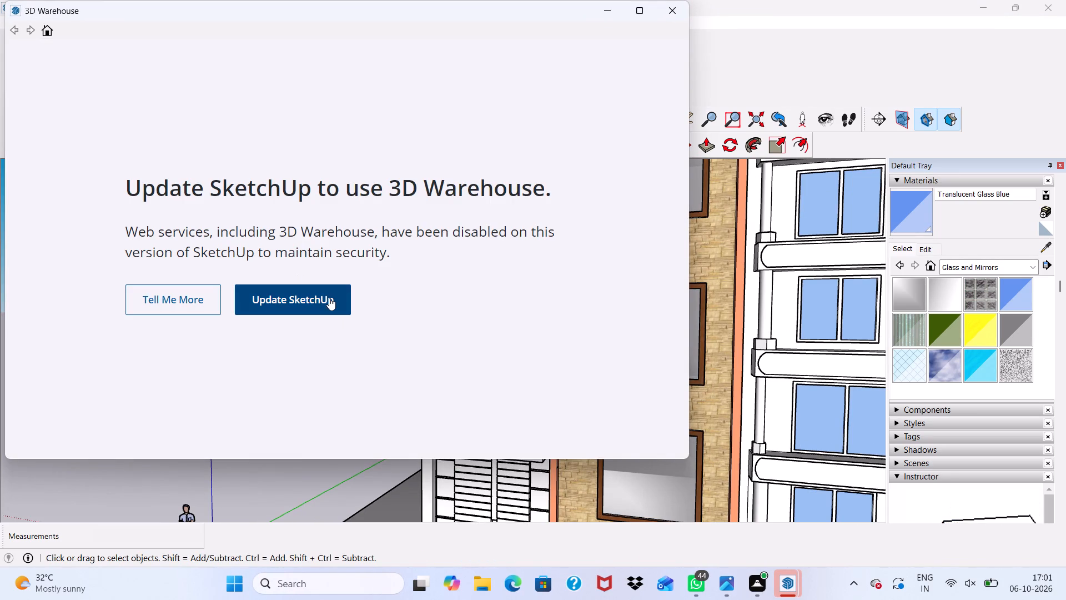
left_click(329, 296)
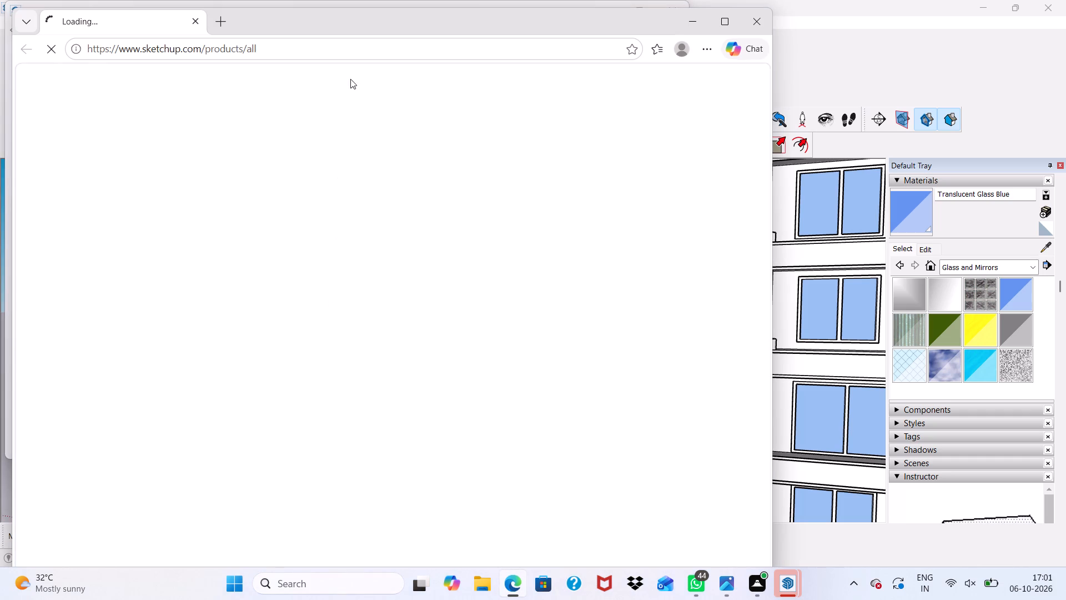
left_click(296, 52)
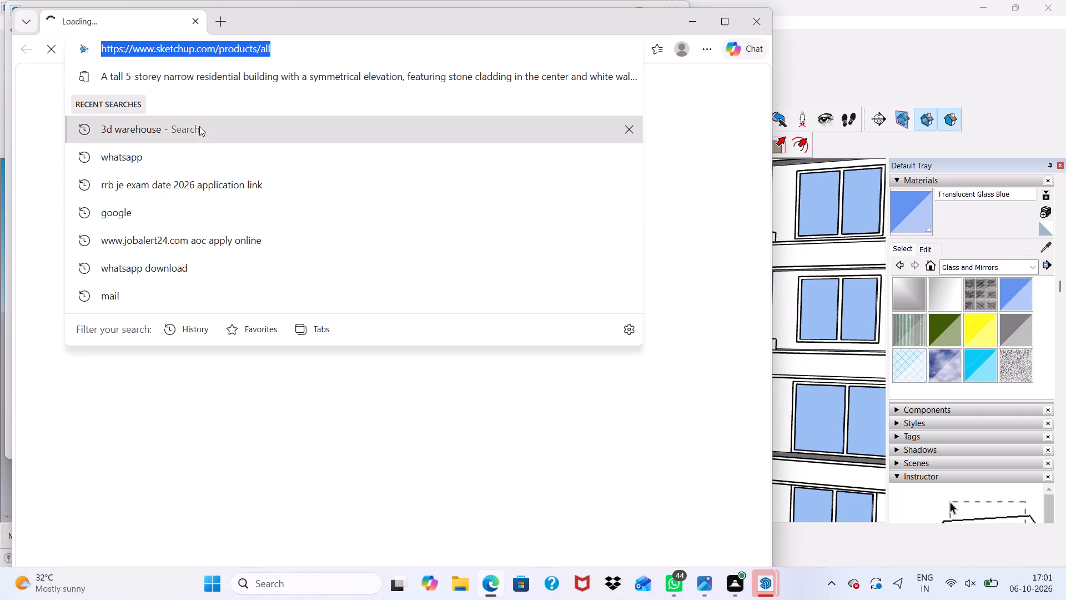
left_click(199, 126)
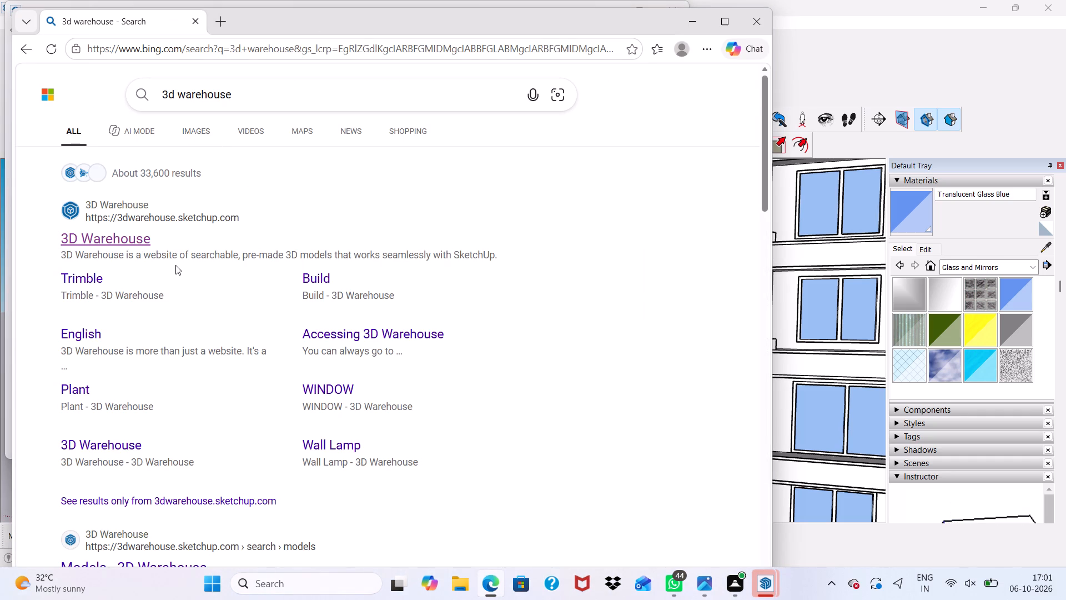
left_click(139, 242)
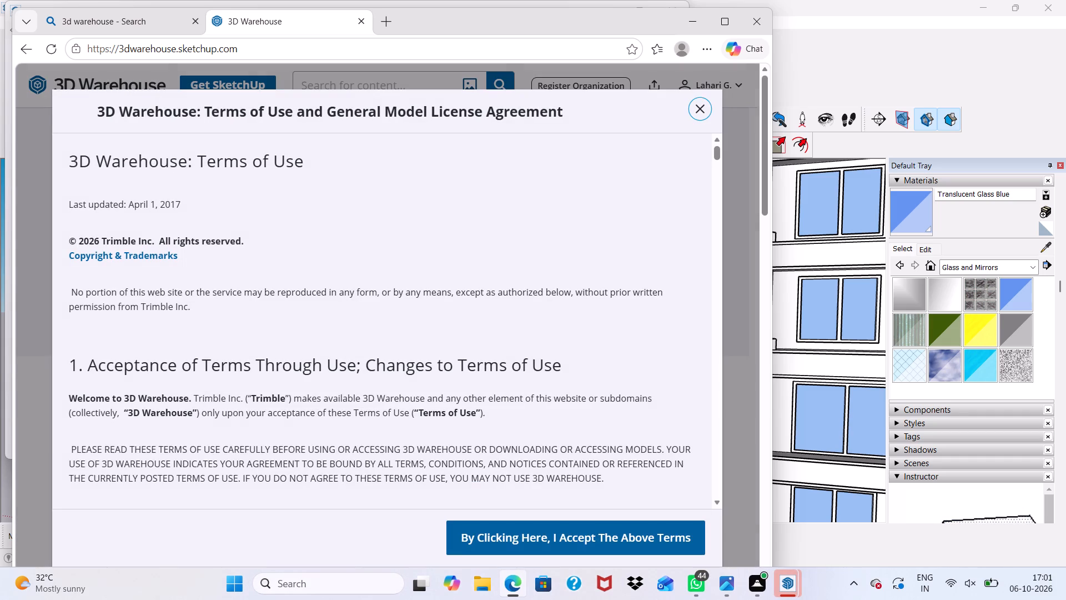
scroll(255, 502, "down", 4)
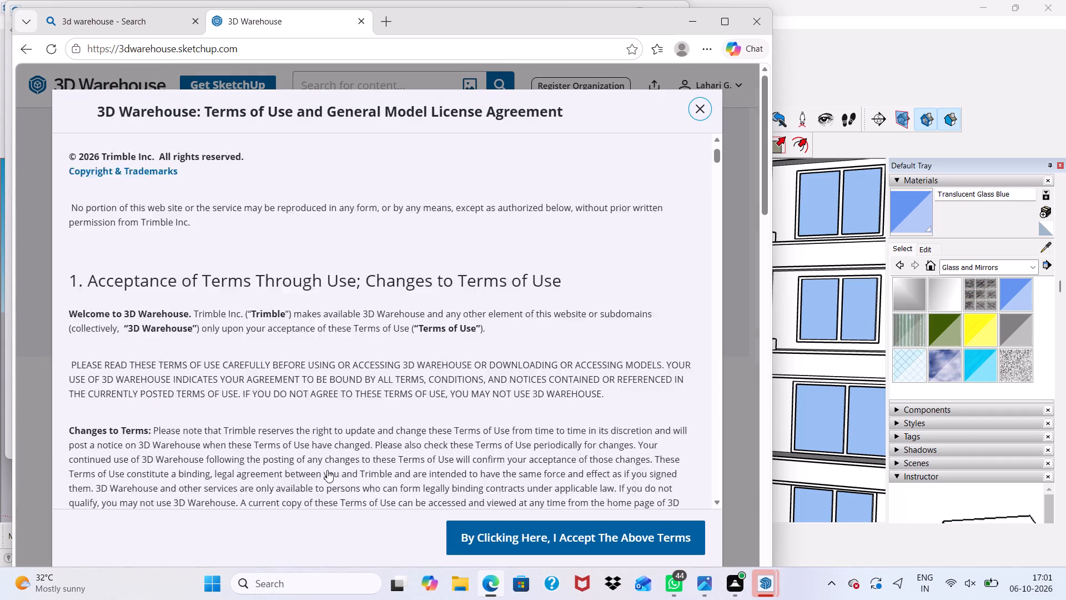
scroll(336, 461, "down", 8)
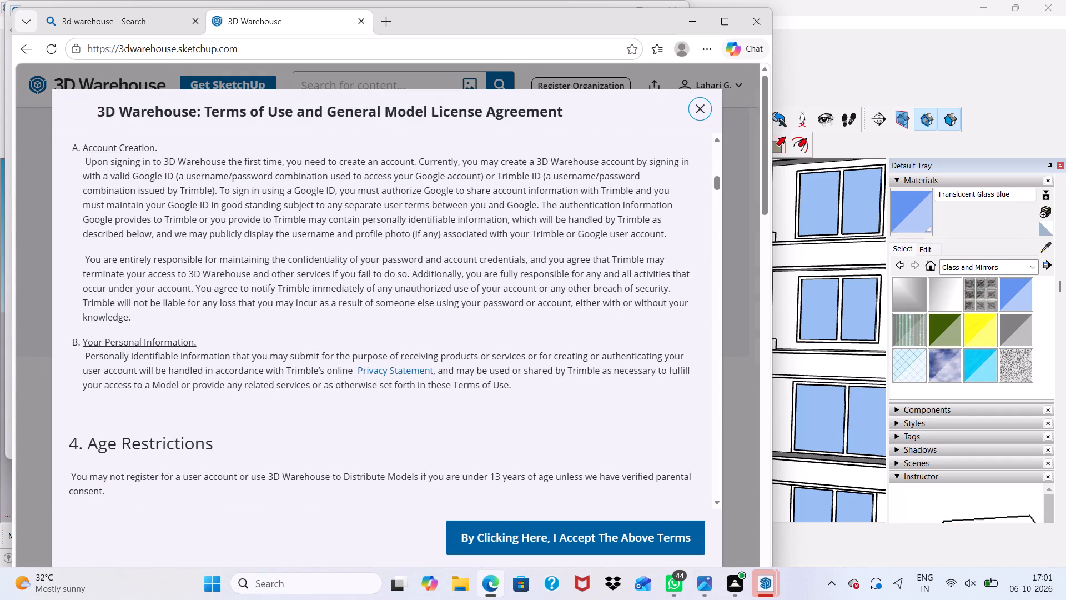
left_click(693, 113)
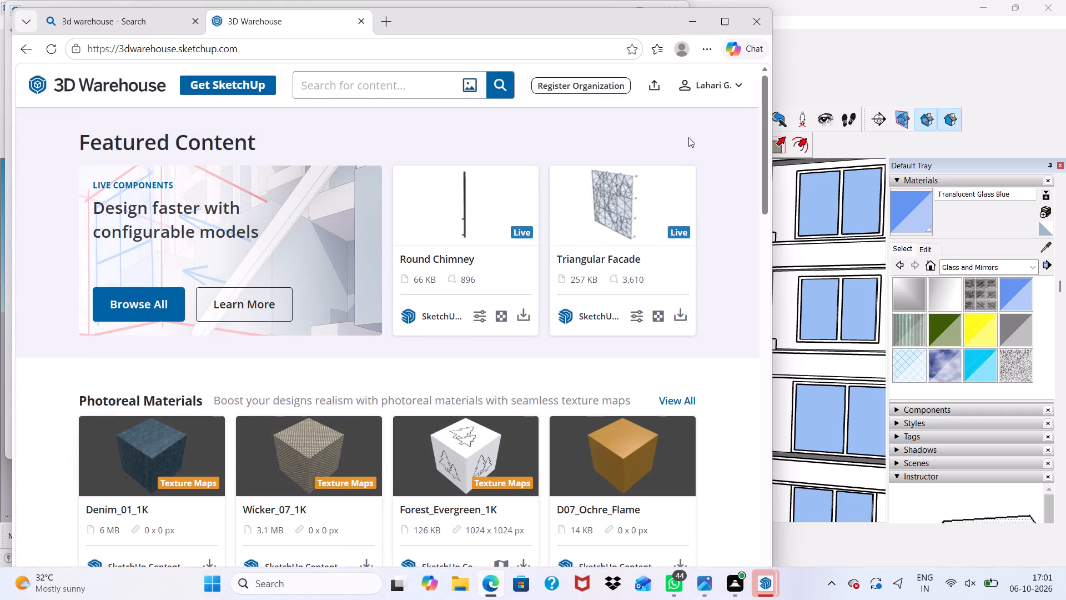
Search 3D Warehouse for "balcony glass wall".
left_click(409, 88)
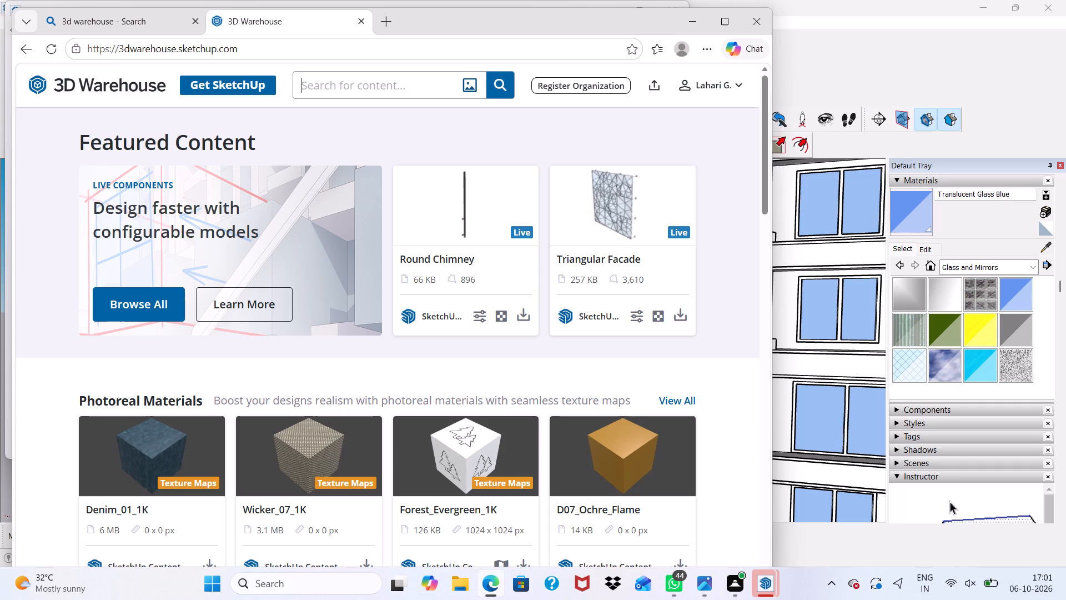
type("cut")
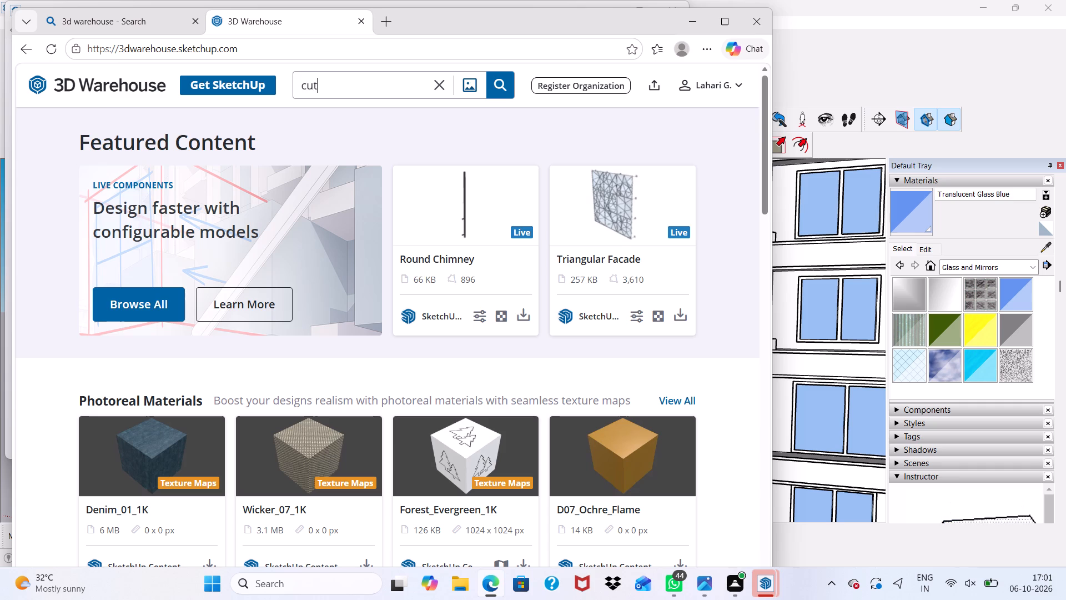
key("BackSpace")
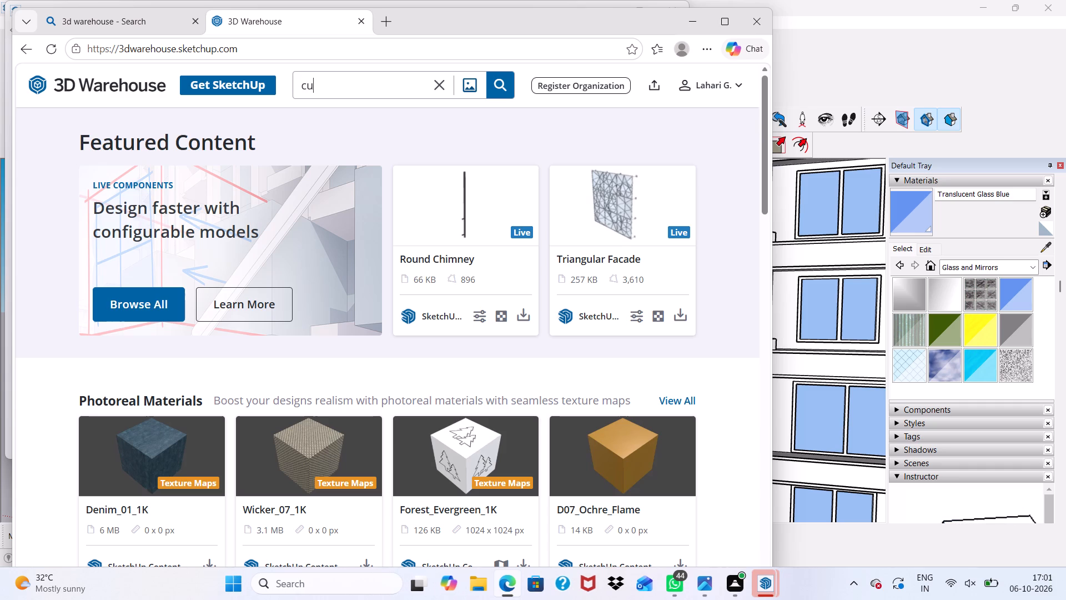
key("BackSpace")
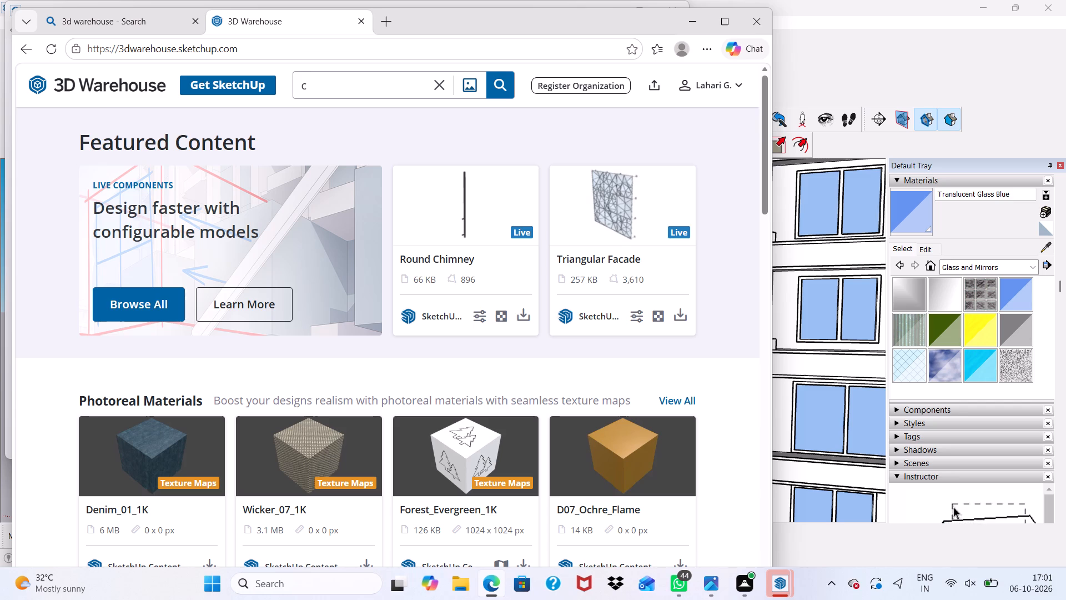
key("BackSpace")
type("wind")
key("BackSpace")
key("BackSpace")
key("BackSpace")
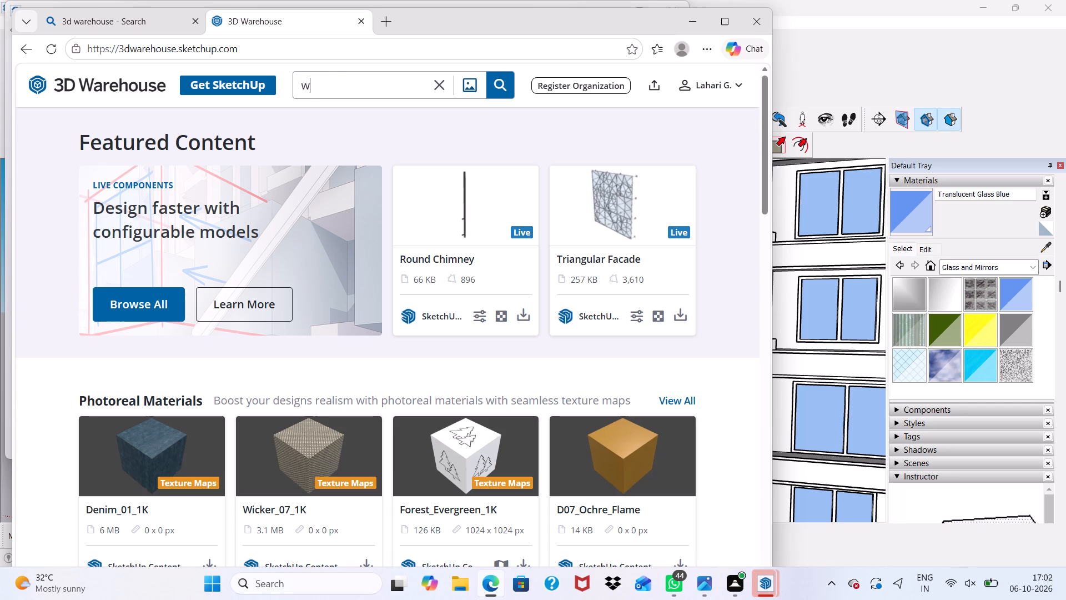
key("BackSpace")
key("b")
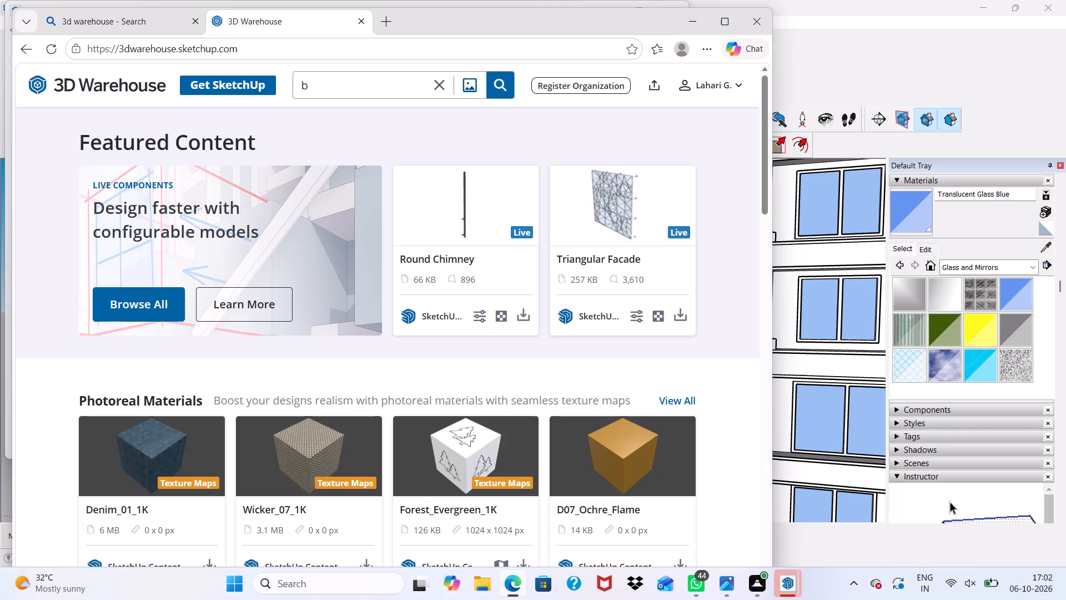
type("alco")
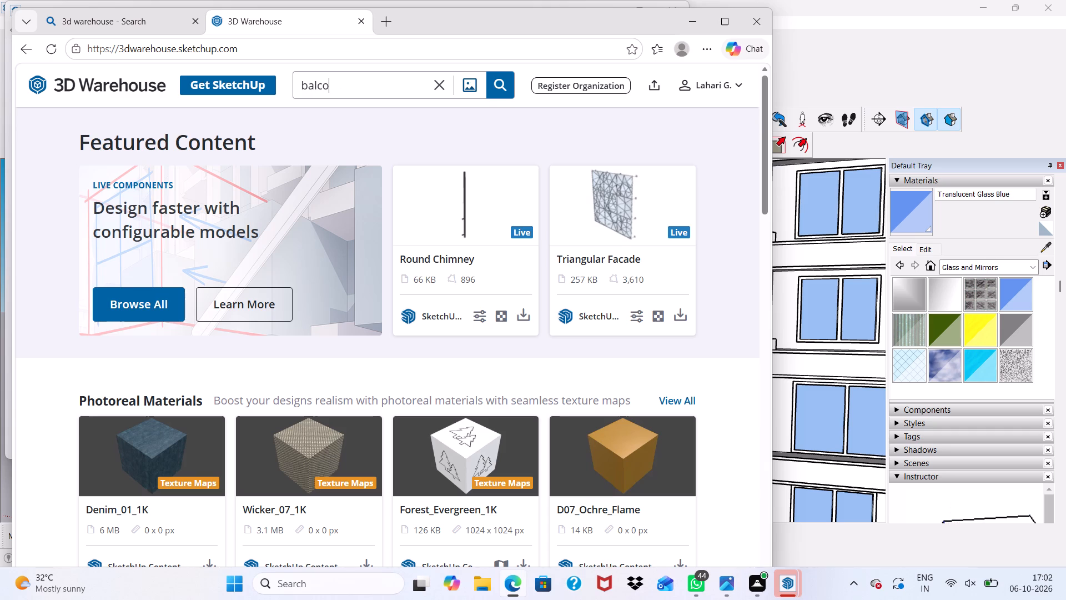
type("ny")
key("space")
type("gl")
key("a")
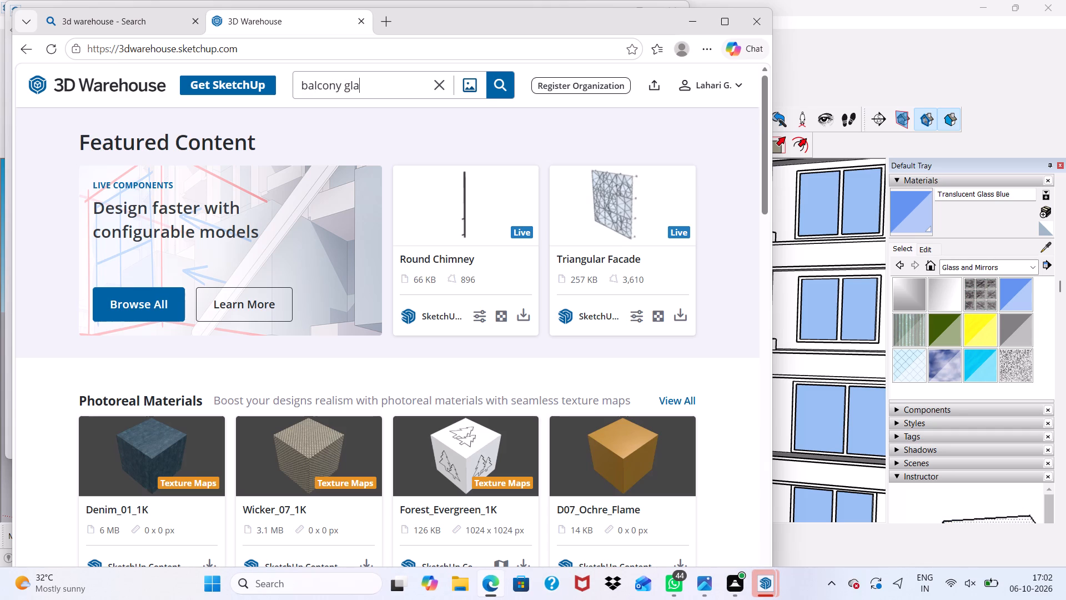
type("ss")
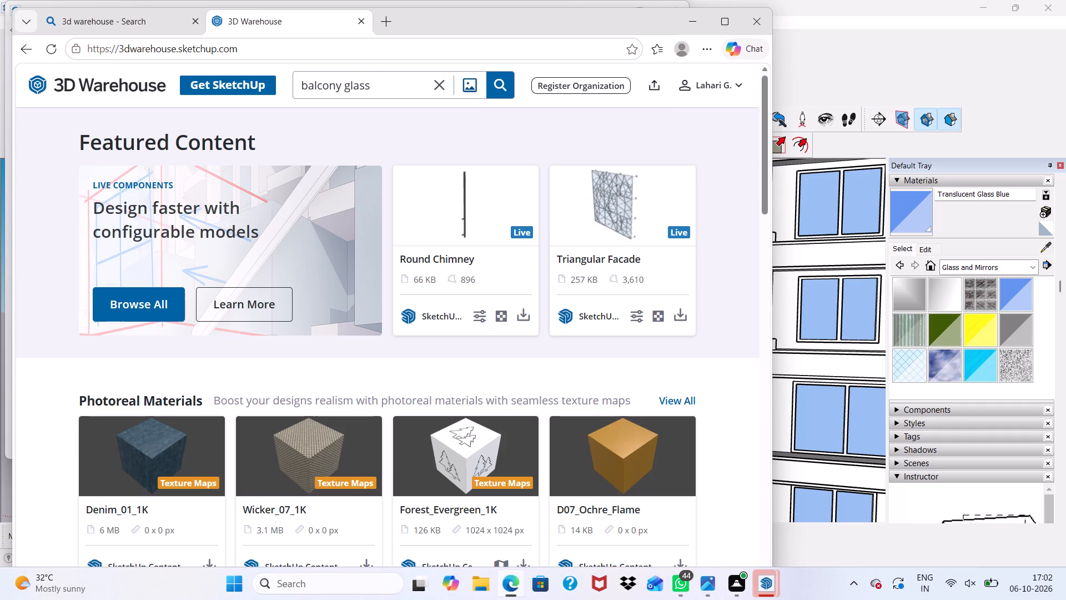
key("space")
type("wall")
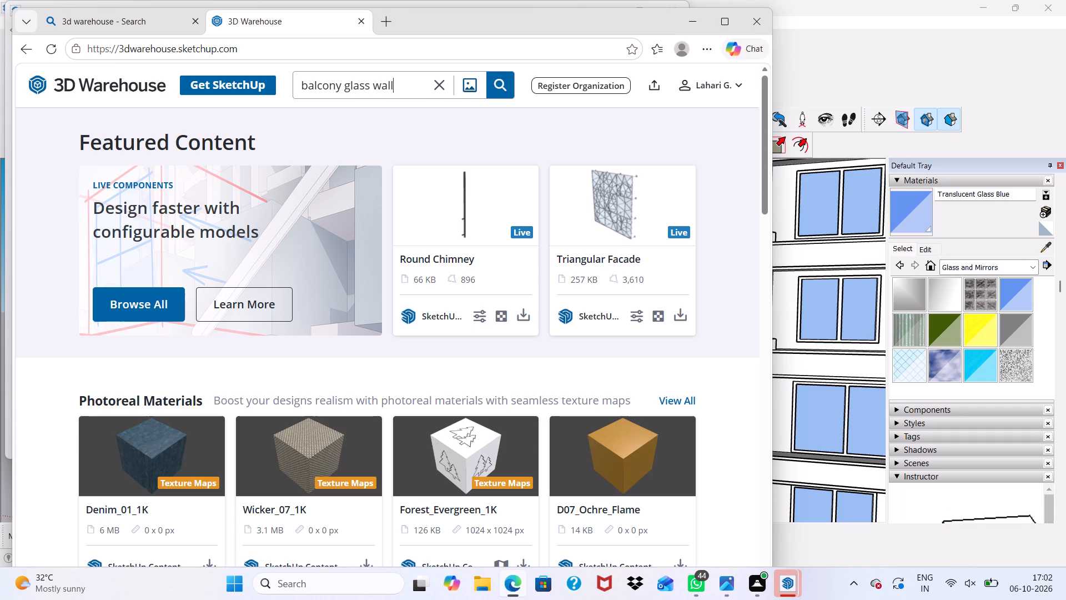
left_click(498, 88)
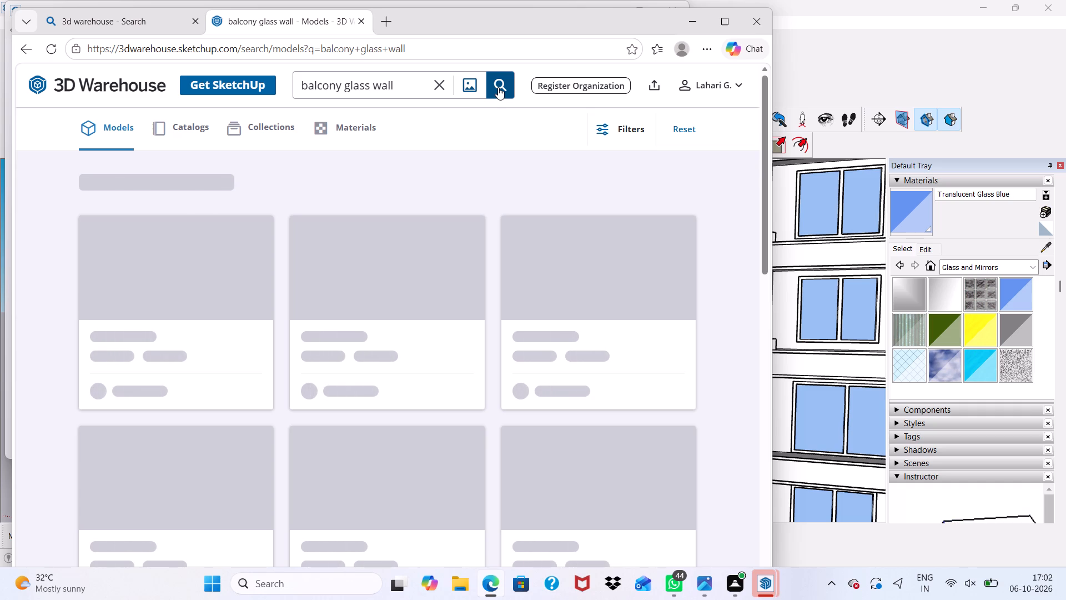
Browse the model results for a glass wall or railing suited to the building's balconies.
scroll(502, 164, "down", 1)
scroll(337, 214, "up", 1)
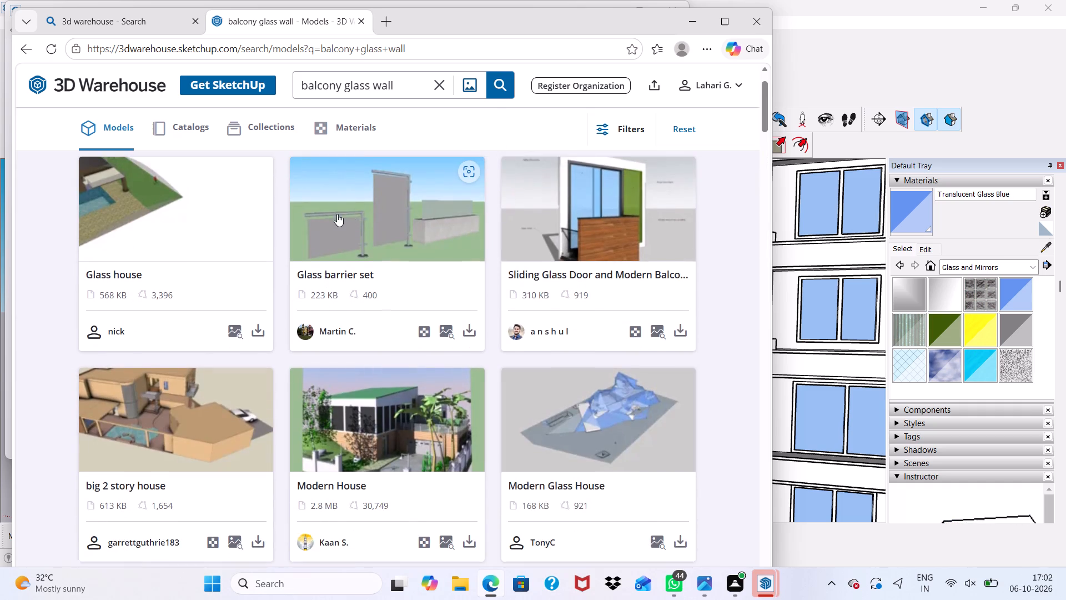
scroll(337, 214, "down", 4)
scroll(341, 277, "down", 4)
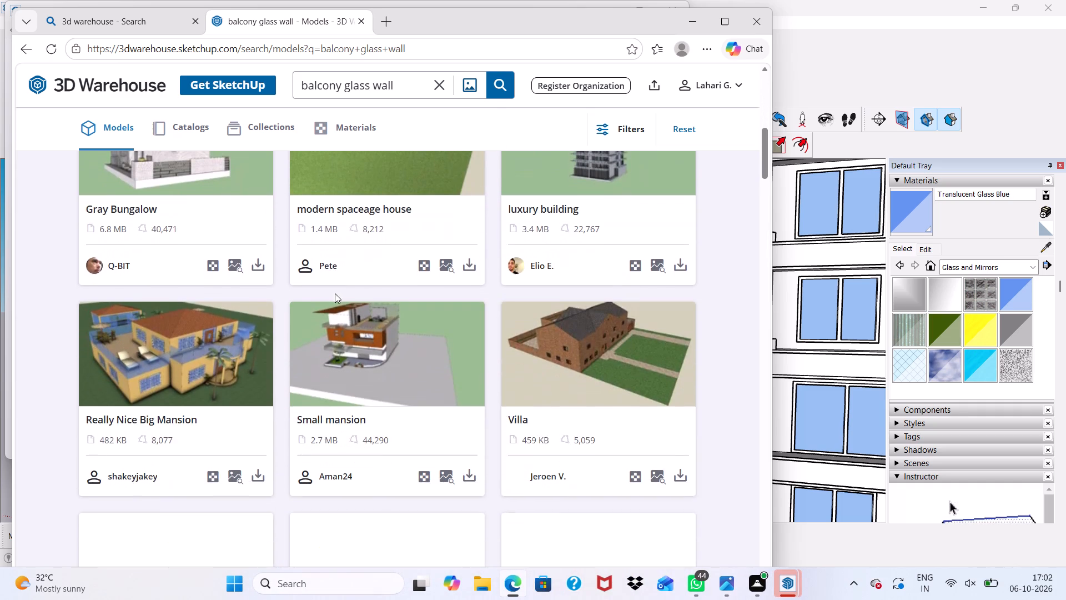
scroll(335, 293, "down", 3)
scroll(214, 327, "down", 3)
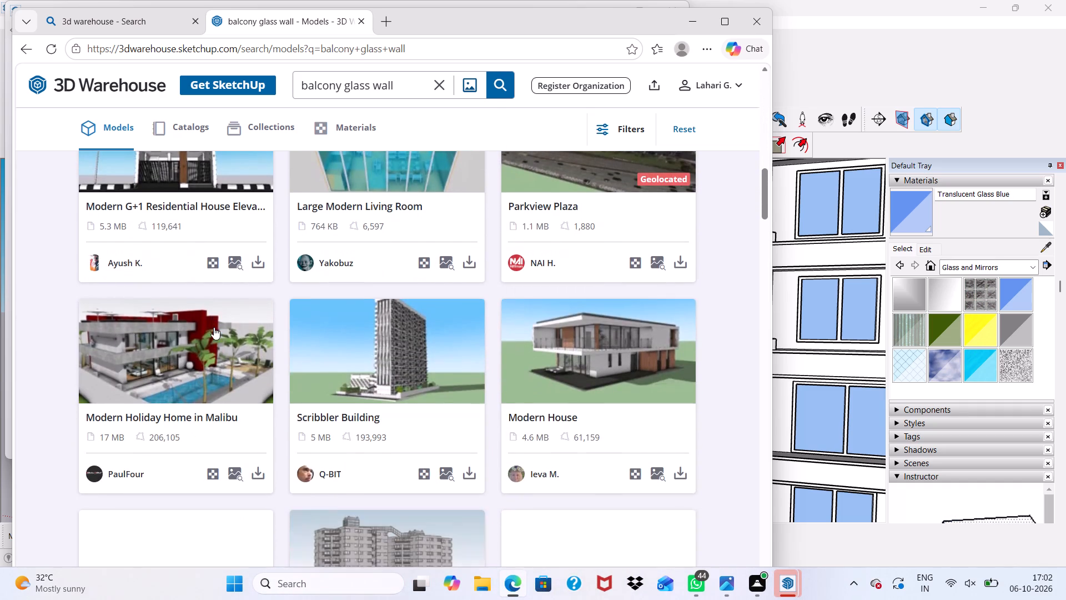
scroll(246, 323, "down", 8)
scroll(330, 341, "up", 1)
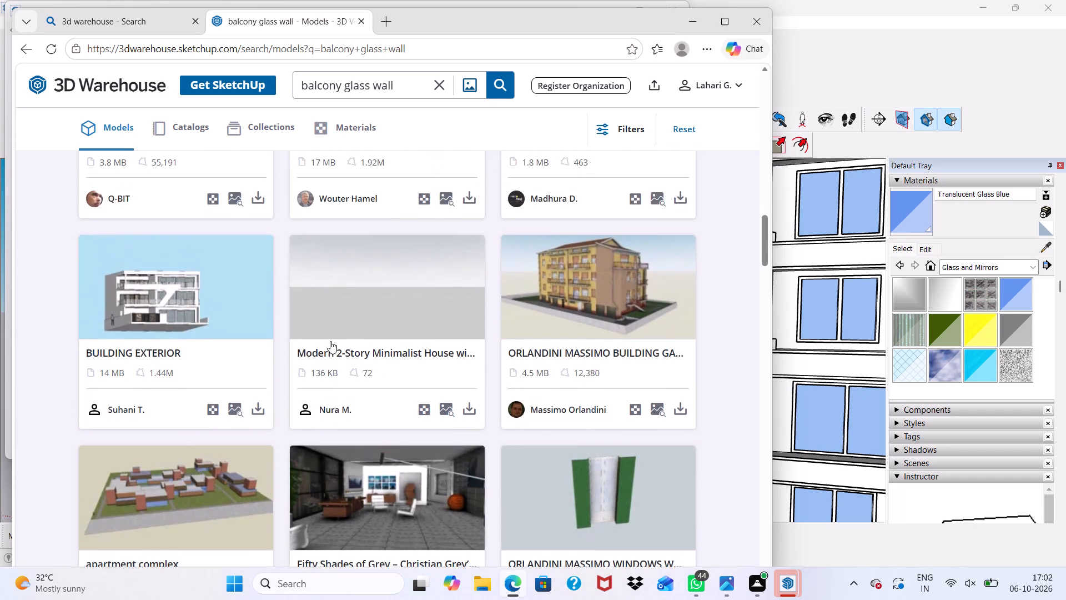
scroll(330, 341, "down", 3)
scroll(328, 321, "up", 1)
scroll(328, 321, "down", 14)
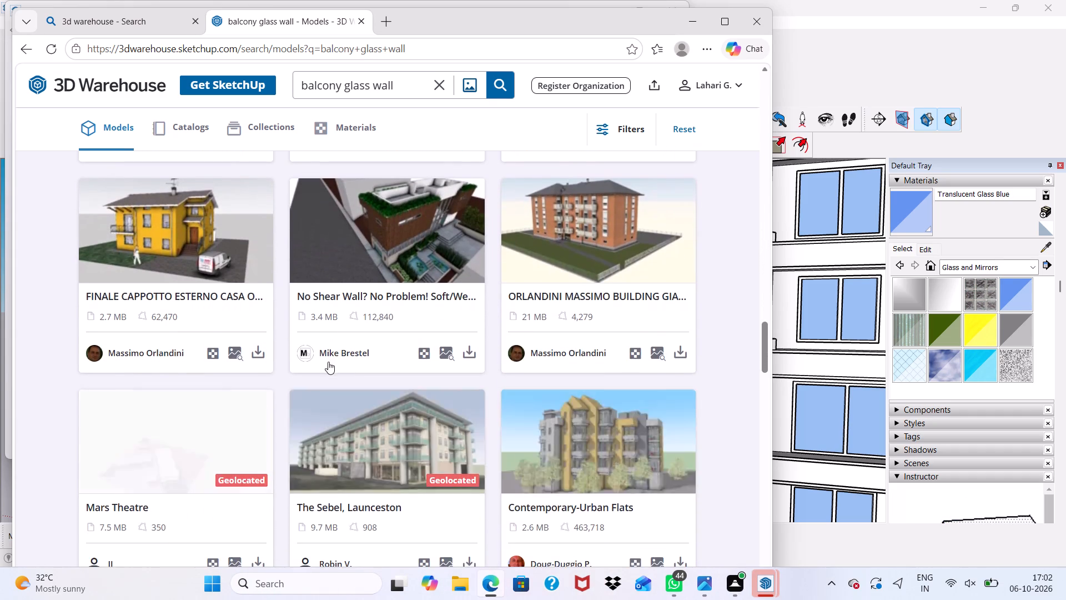
scroll(328, 361, "down", 10)
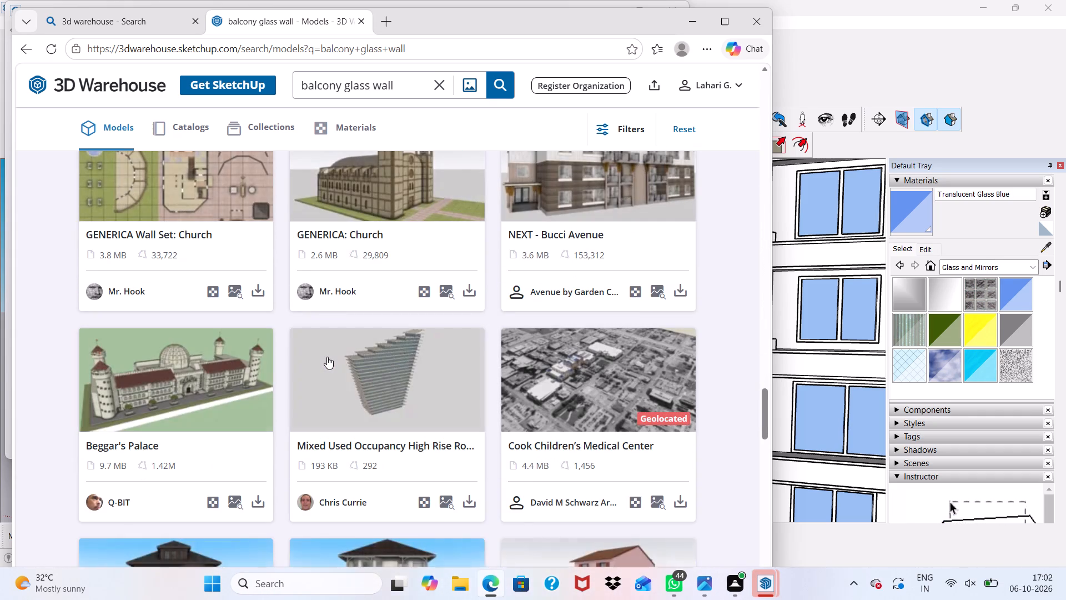
scroll(327, 357, "down", 4)
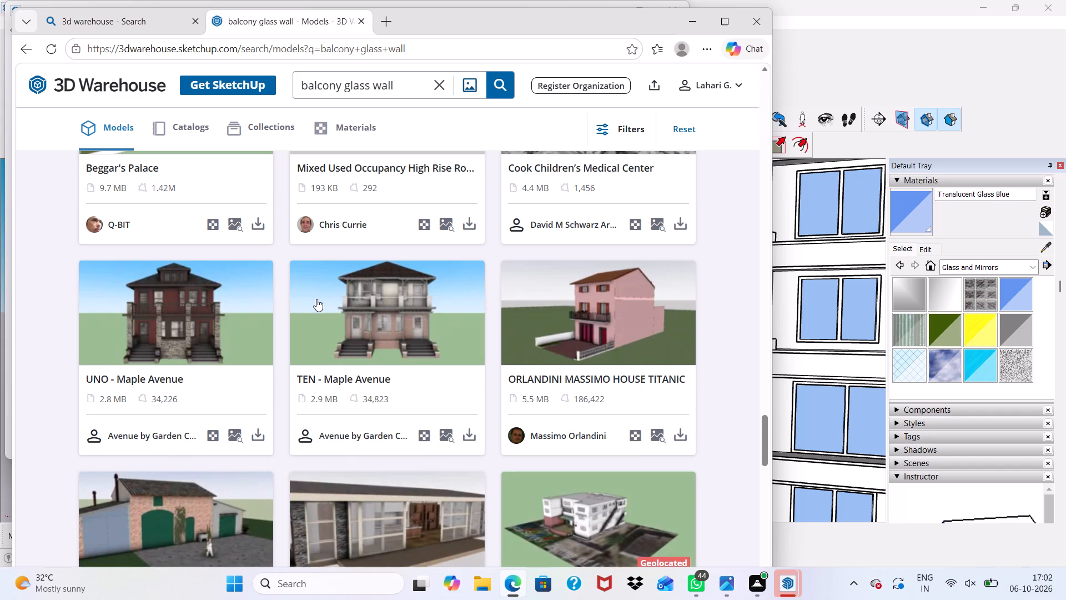
scroll(316, 294, "down", 6)
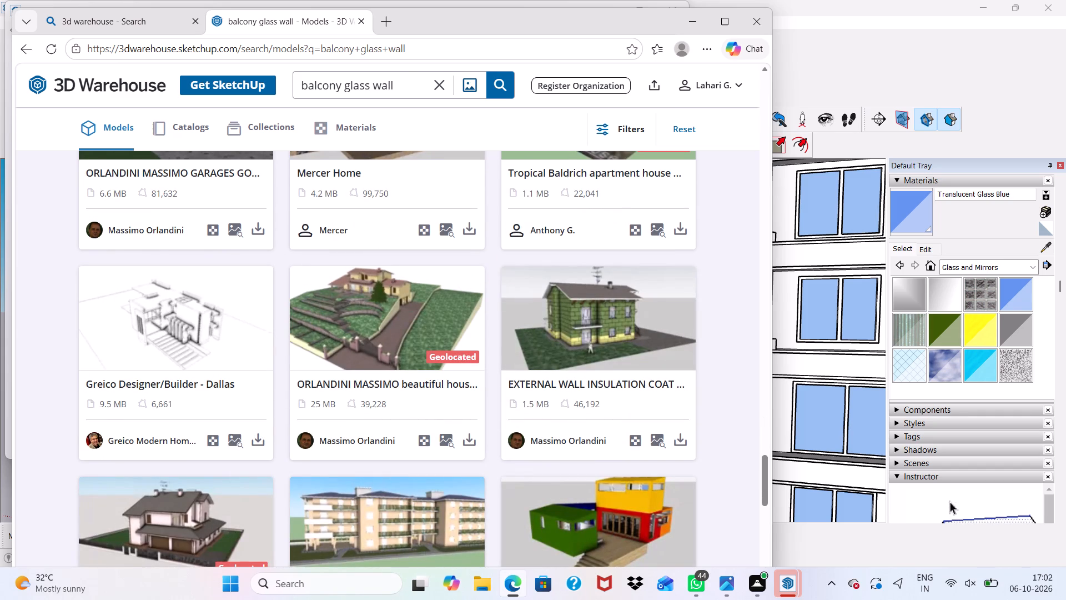
Search 3D Warehouse for "glass wall new design".
left_click(398, 92)
key("BackSpace")
key("BackSpace")
key("BackSpace")
key("BackSpace")
key("BackSpace")
key("BackSpace")
key("BackSpace")
key("BackSpace")
key("BackSpace")
key("BackSpace")
key("BackSpace")
key("BackSpace")
key("BackSpace")
key("BackSpace")
key("BackSpace")
key("BackSpace")
key("BackSpace")
key("BackSpace")
key("BackSpace")
key("BackSpace")
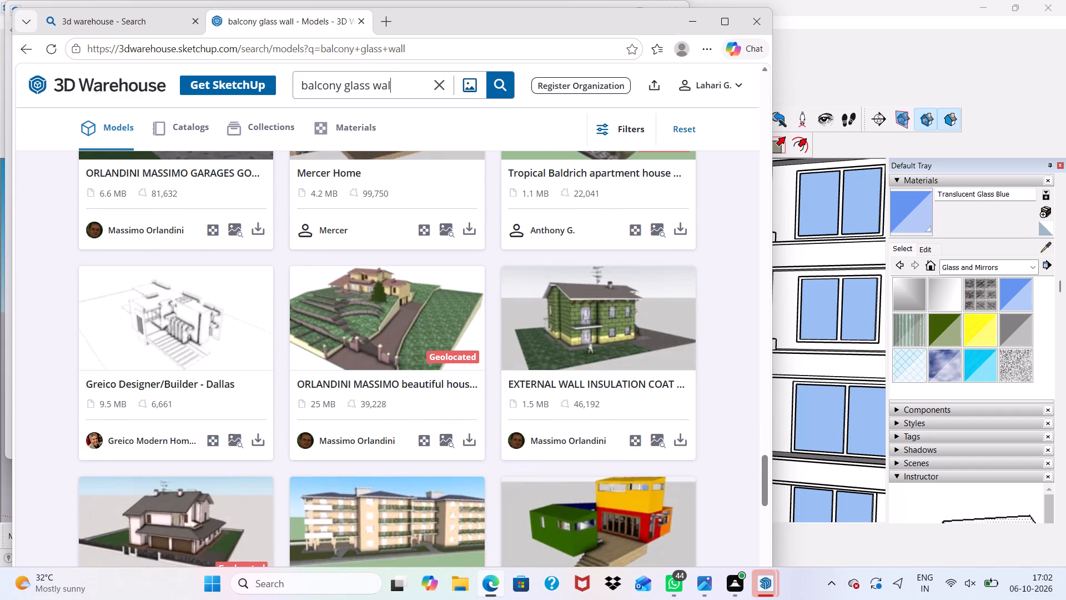
type("glass")
key("space")
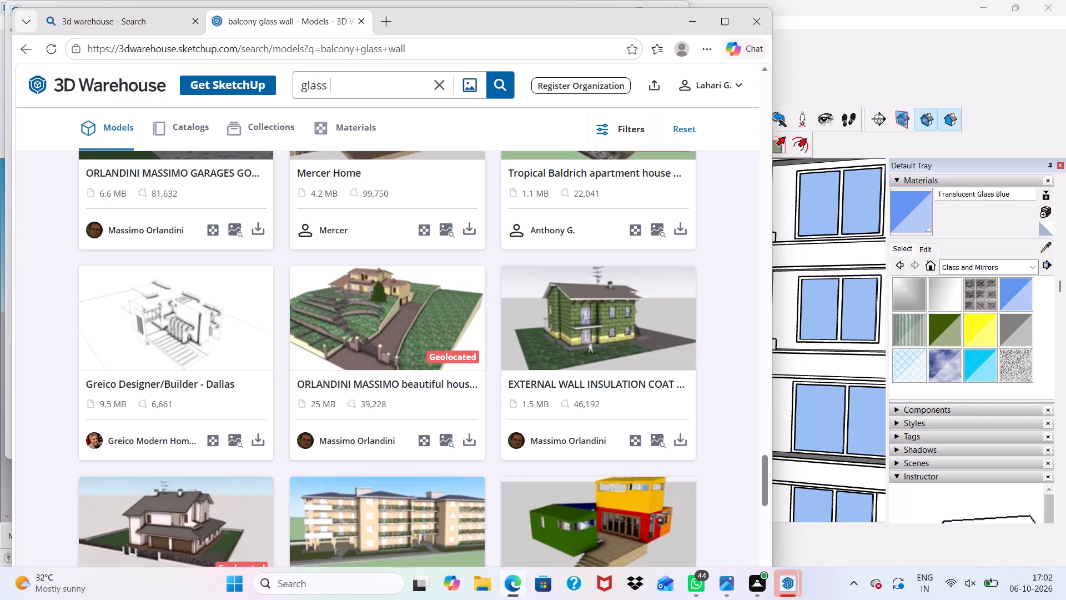
type("wall")
key("space")
type("desig")
key("BackSpace")
key("BackSpace")
key("BackSpace")
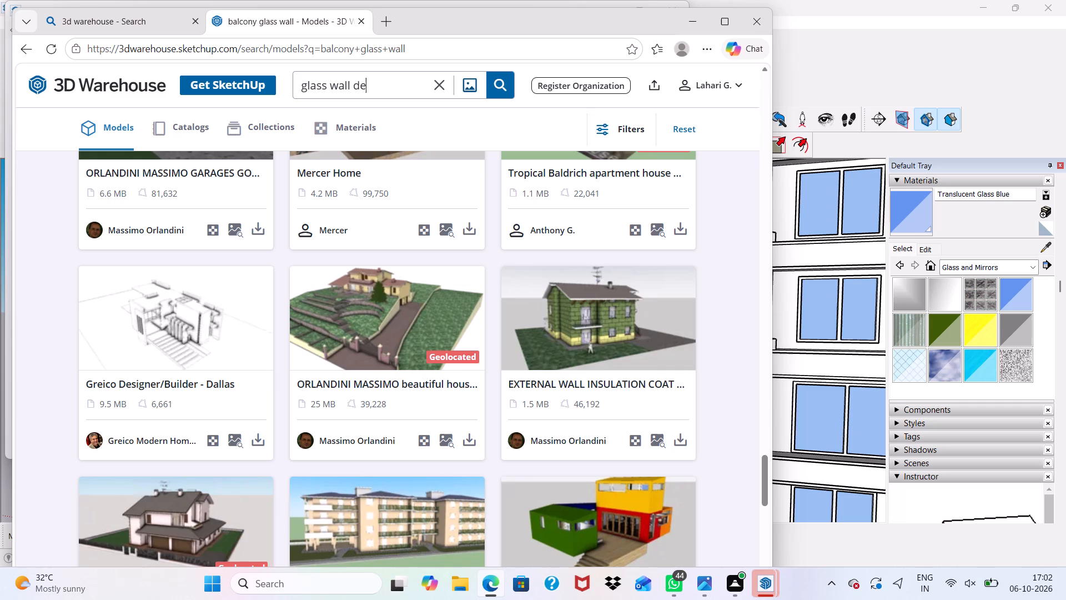
key("BackSpace")
key("BackSpace")
type("new")
key("space")
type("design")
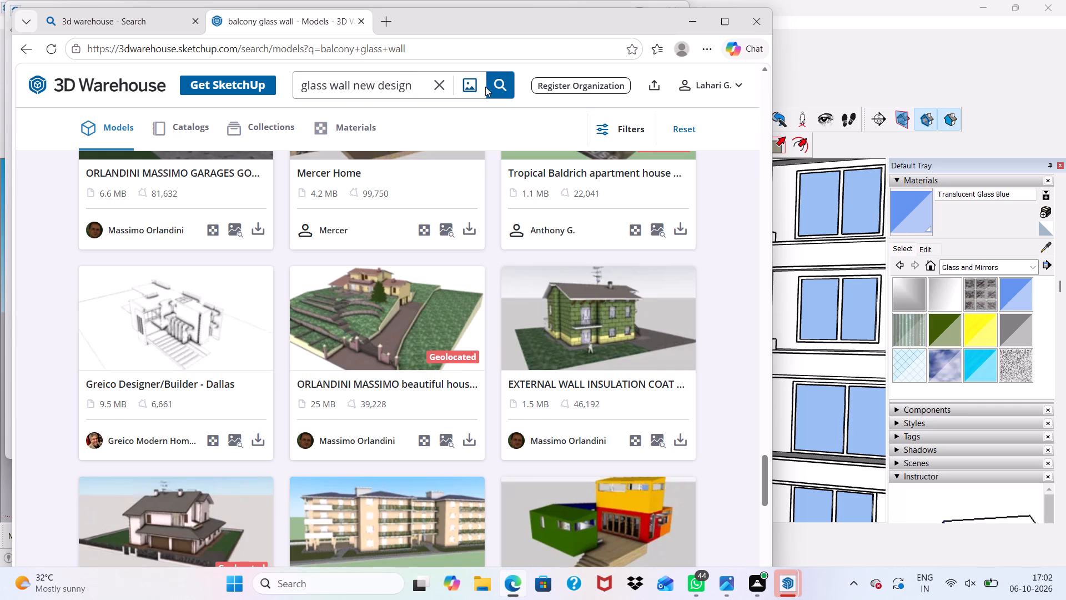
left_click(501, 86)
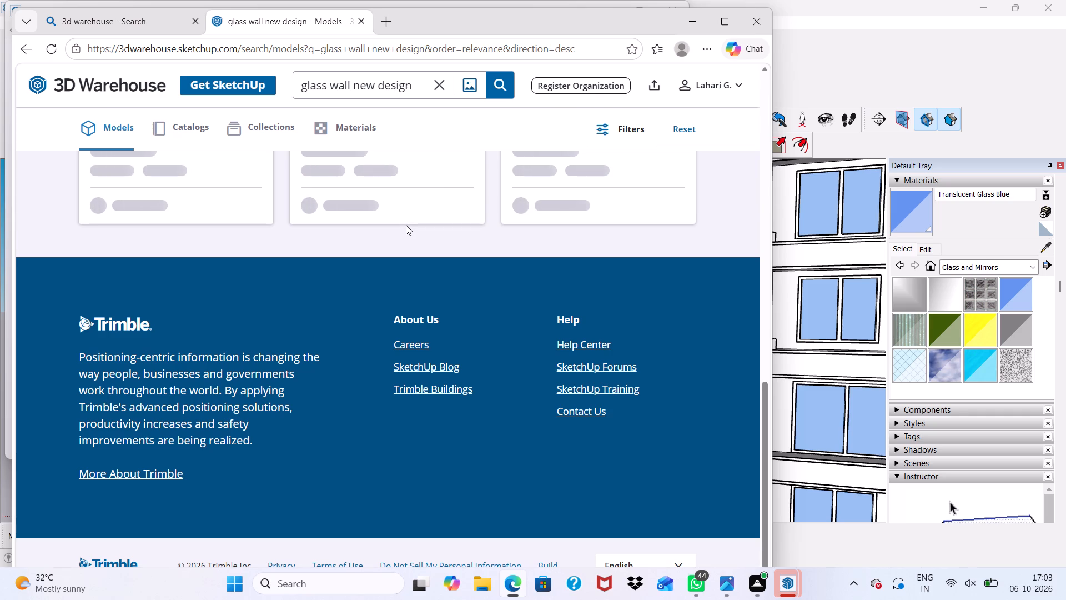
Browse the model results for a glass wall suited to the building's balconies, and load more results.
scroll(414, 194, "up", 15)
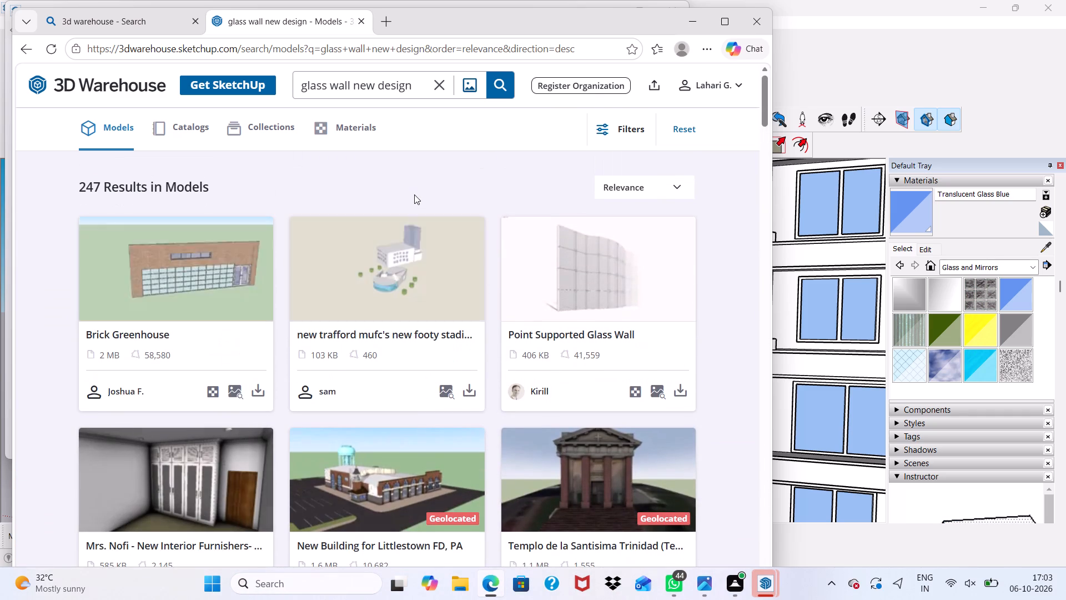
scroll(414, 194, "down", 5)
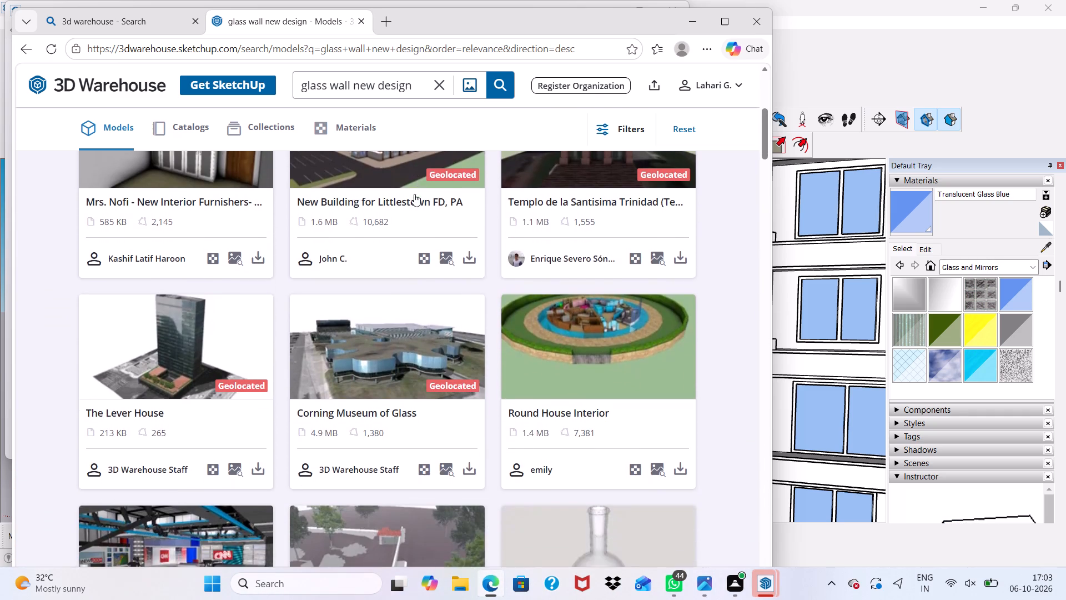
scroll(414, 194, "down", 7)
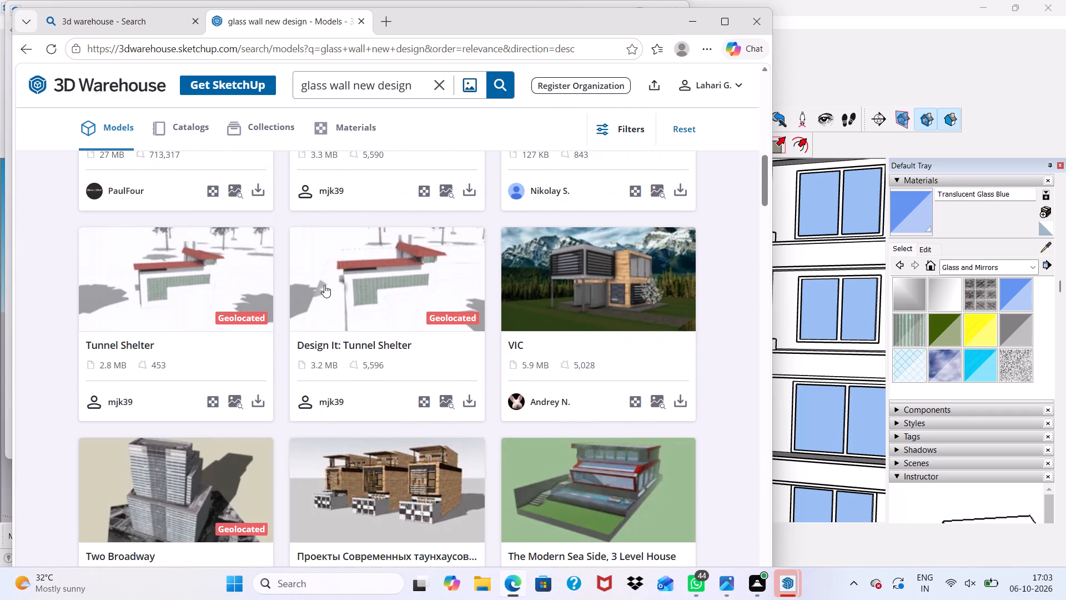
scroll(310, 292, "down", 9)
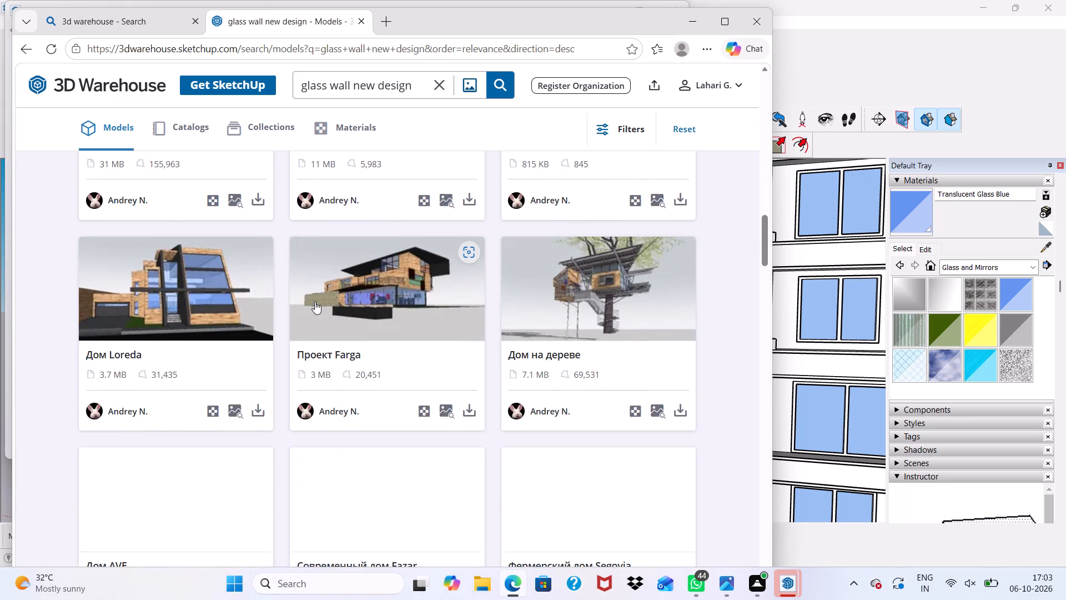
scroll(315, 312, "down", 3)
scroll(315, 313, "up", 1)
scroll(318, 316, "down", 8)
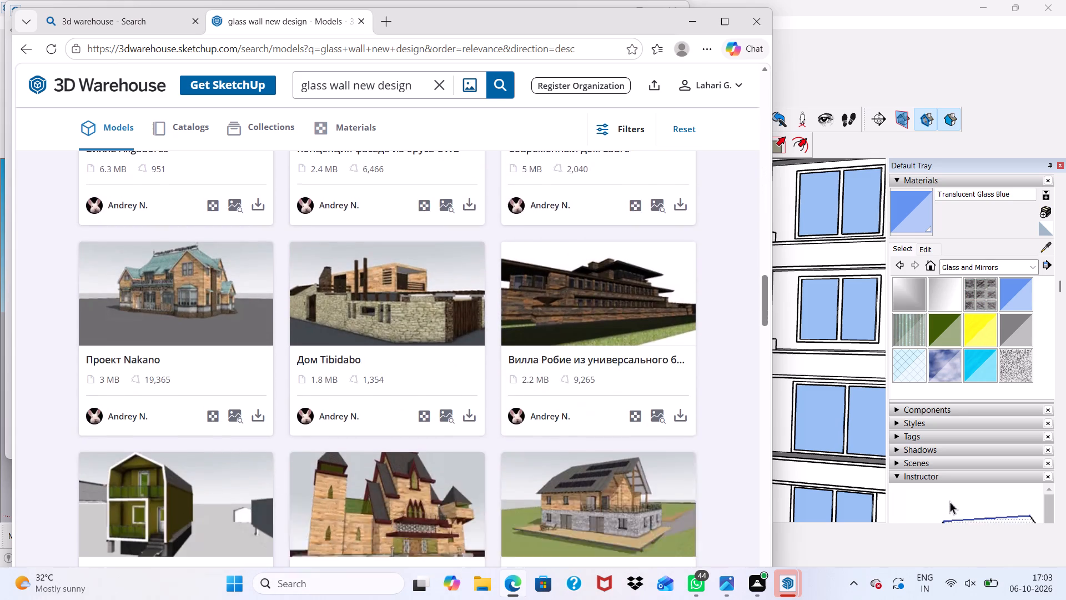
scroll(353, 311, "down", 6)
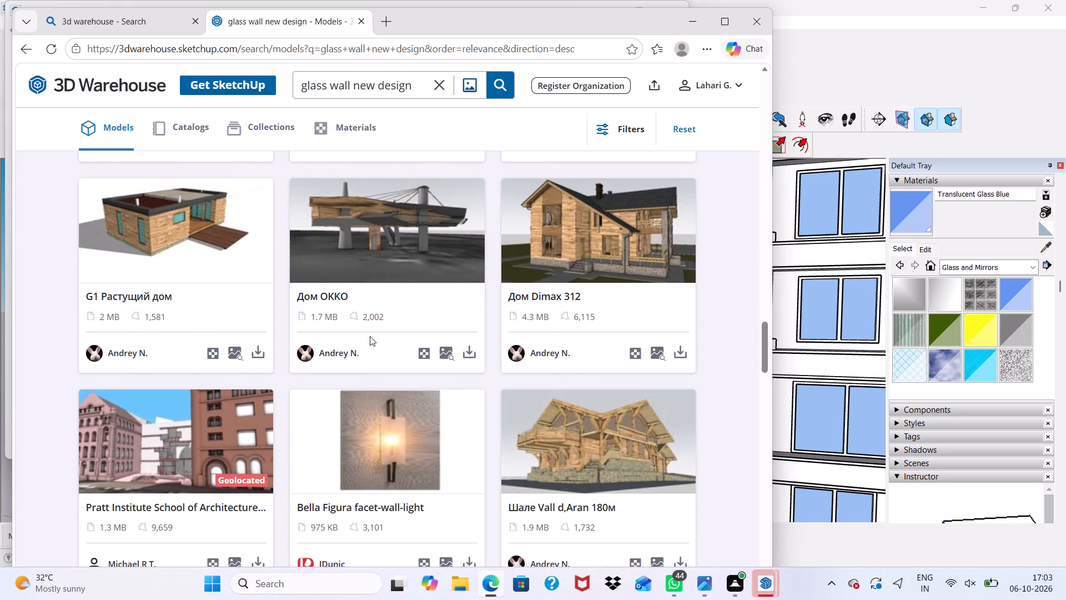
scroll(370, 336, "up", 1)
scroll(370, 336, "down", 7)
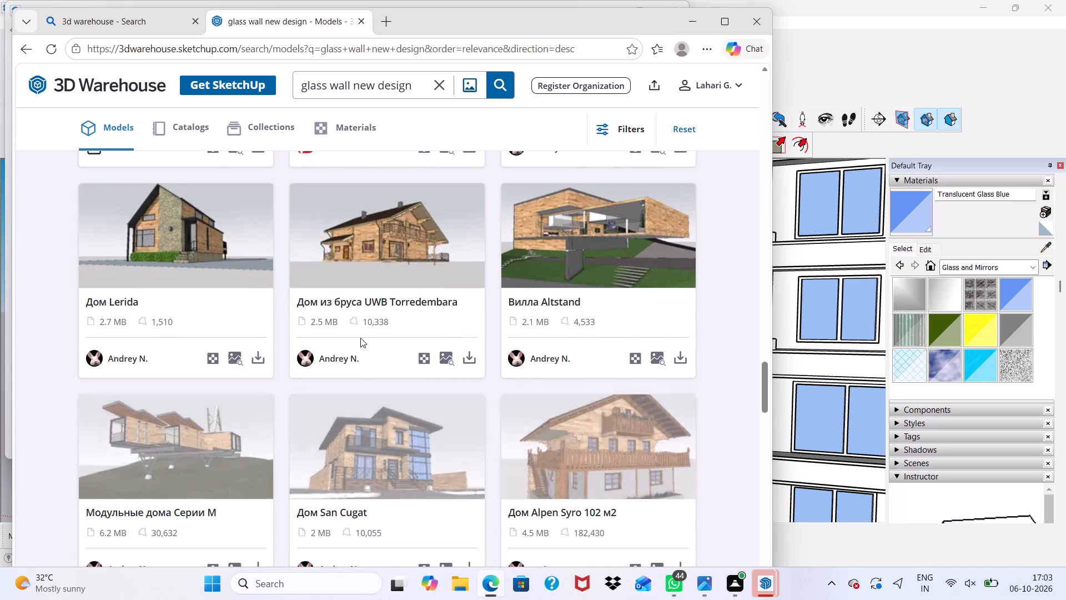
scroll(361, 336, "down", 4)
scroll(366, 387, "down", 7)
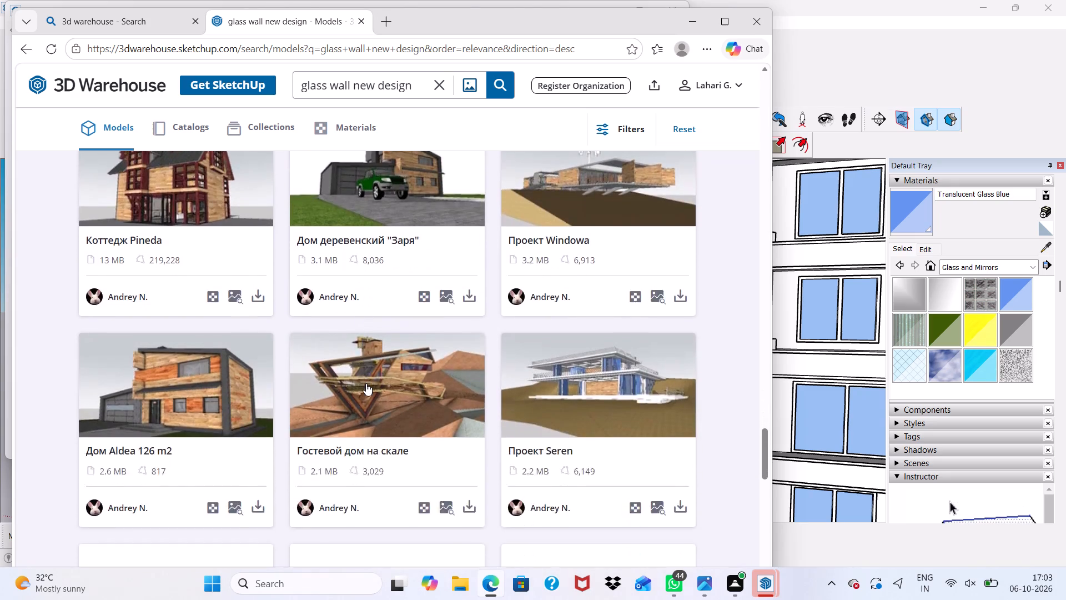
scroll(366, 383, "down", 5)
scroll(366, 383, "up", 1)
scroll(366, 383, "down", 5)
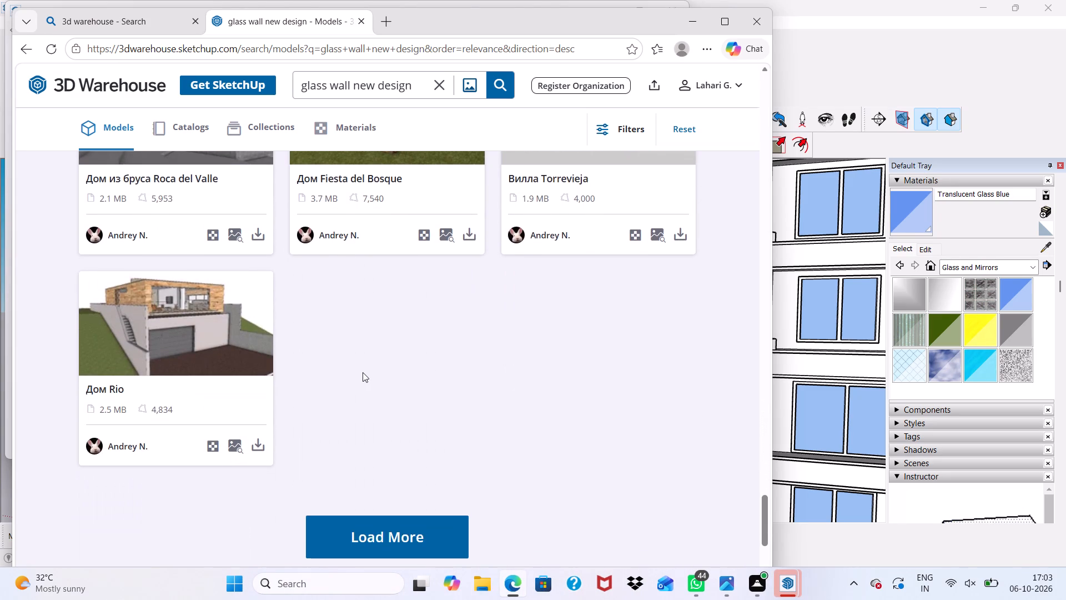
scroll(363, 372, "down", 1)
left_click(370, 453)
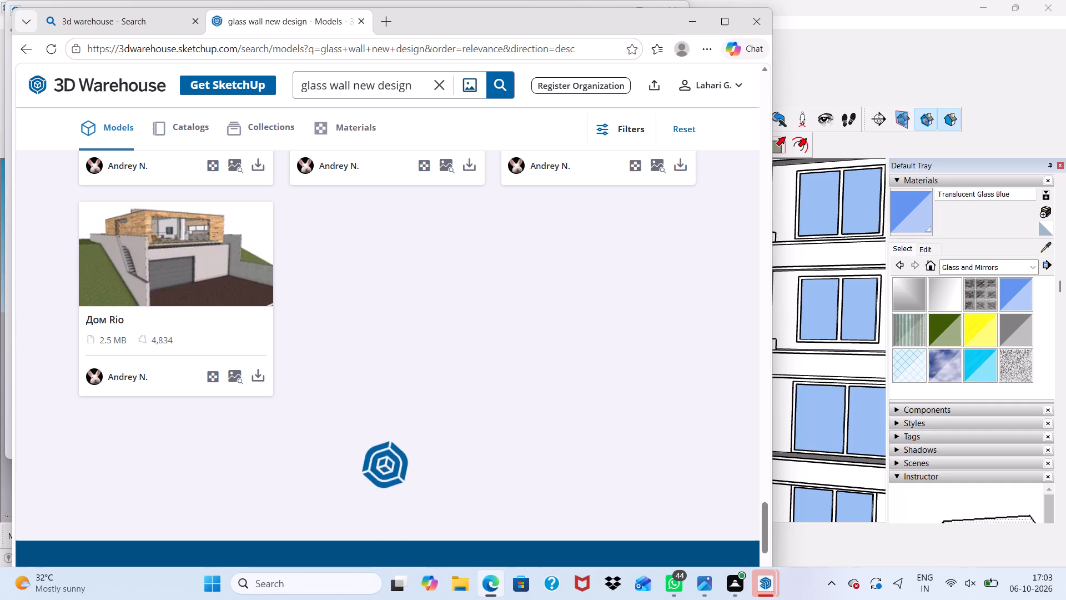
Shorten the 3D Warehouse search to "glass wall" and run it.
left_click(415, 72)
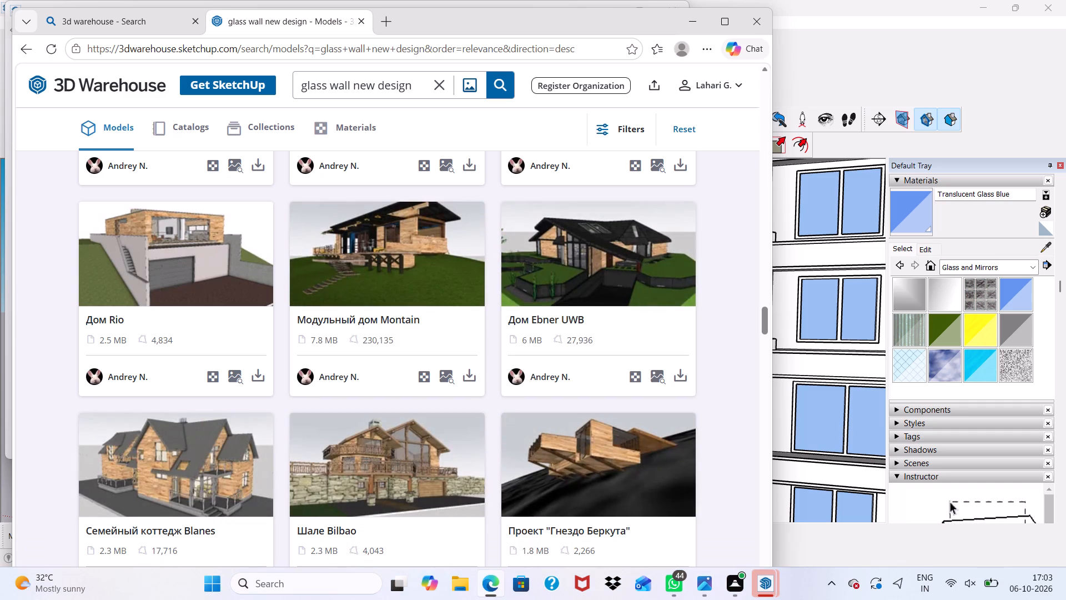
key("BackSpace")
key("BackSpace")
key("BackSpace")
key("BackSpace")
key("BackSpace")
key("BackSpace")
key("BackSpace")
key("BackSpace")
key("BackSpace")
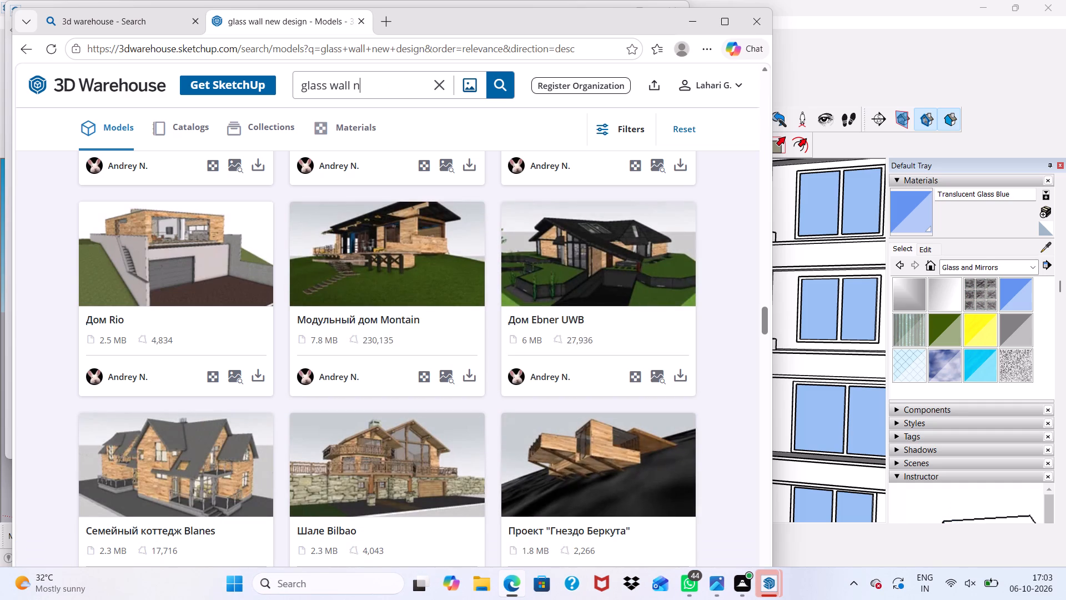
key("BackSpace")
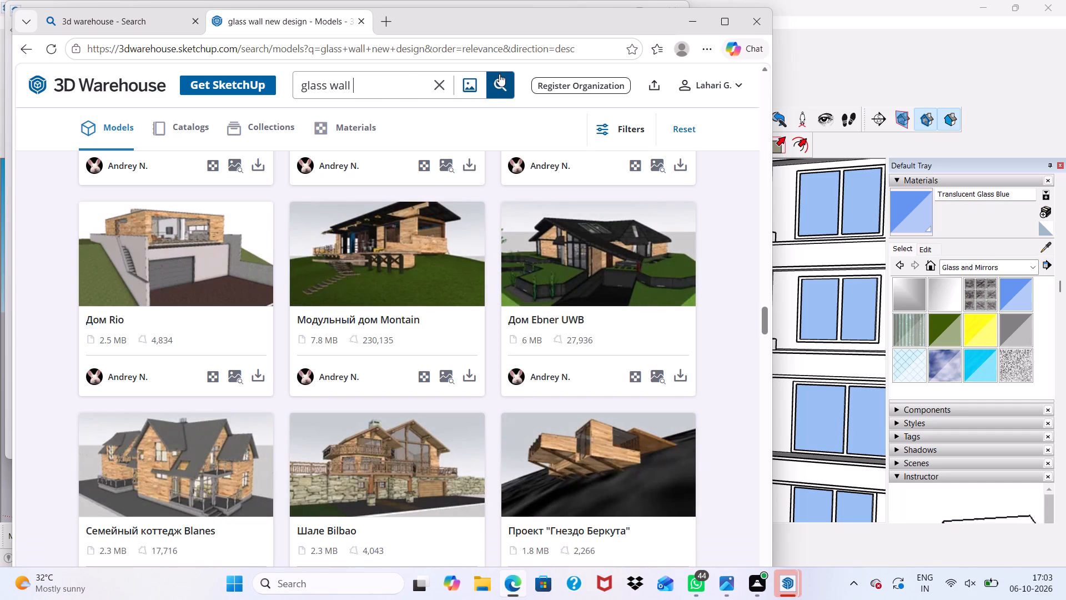
left_click(500, 72)
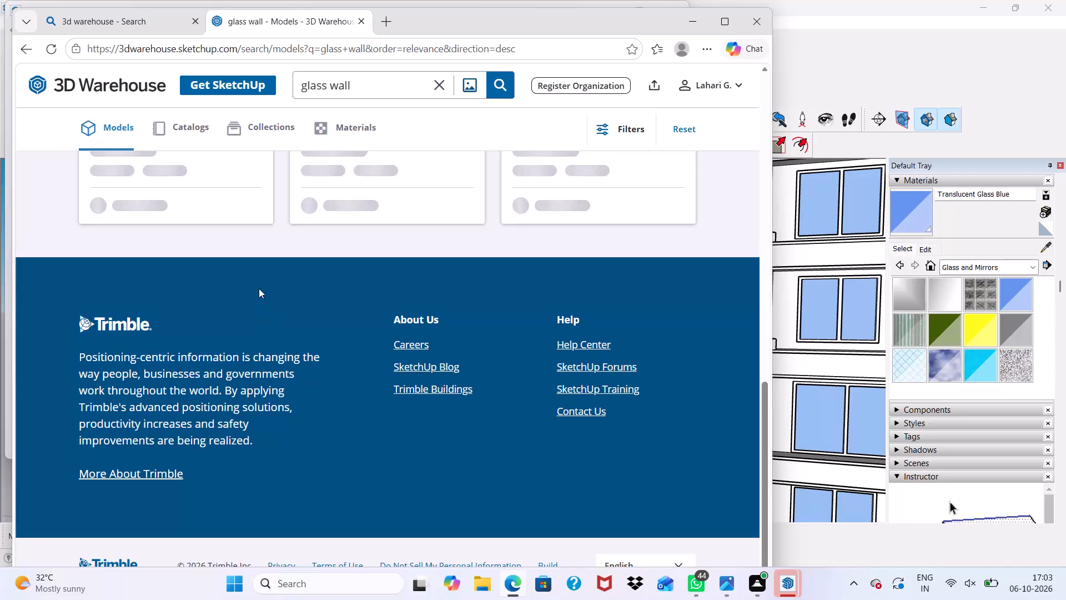
Browse the "glass wall" model results for a glass wall or railing suited to the building's balconies.
scroll(424, 199, "up", 17)
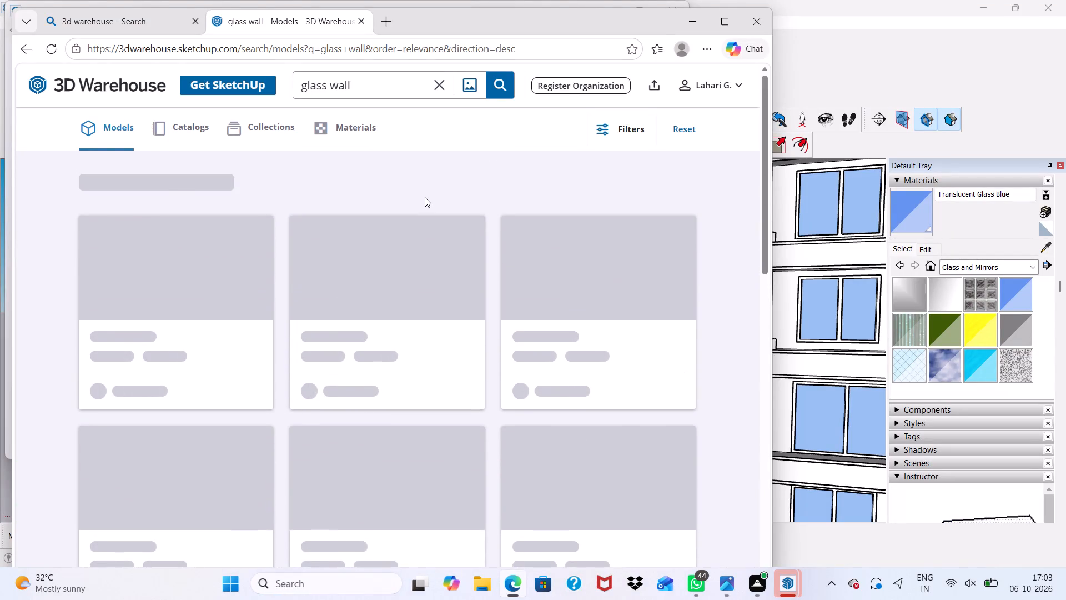
scroll(425, 197, "up", 5)
scroll(419, 242, "down", 8)
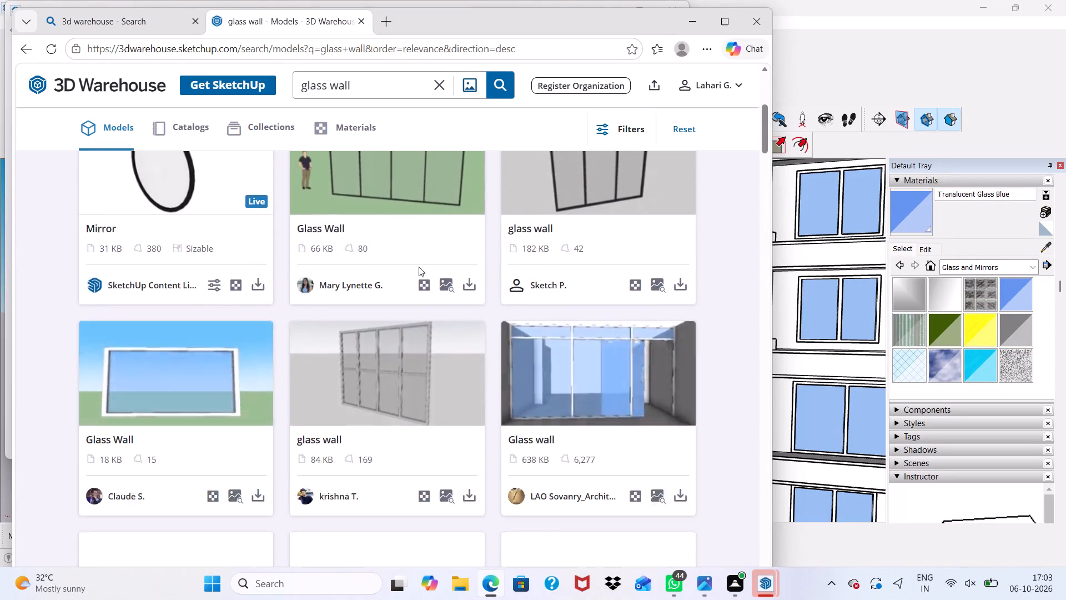
scroll(416, 267, "down", 3)
scroll(375, 296, "up", 7)
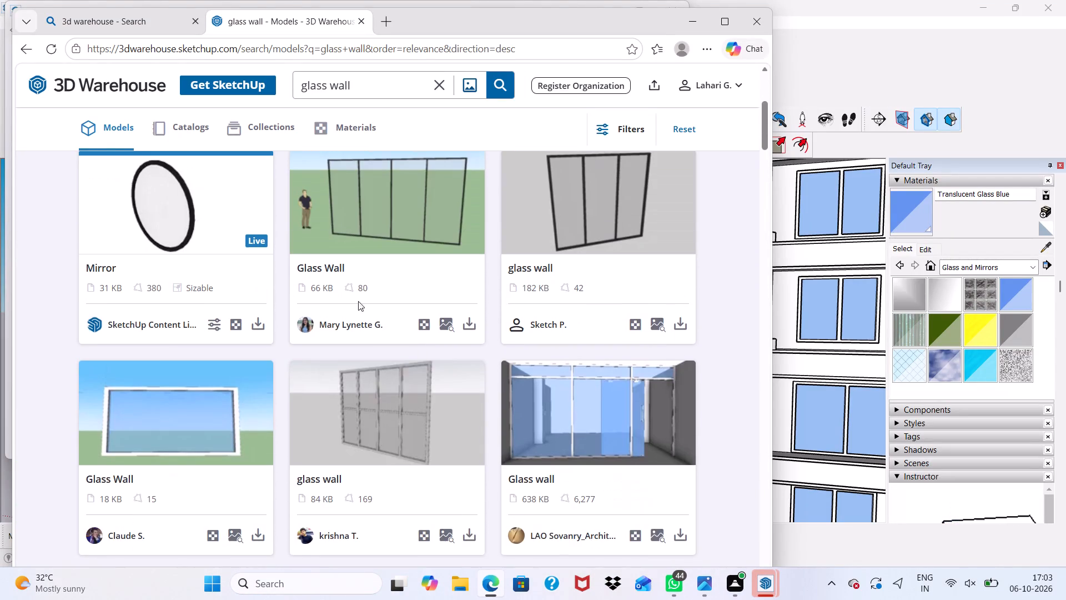
scroll(334, 301, "down", 1)
scroll(328, 303, "up", 1)
scroll(322, 308, "down", 11)
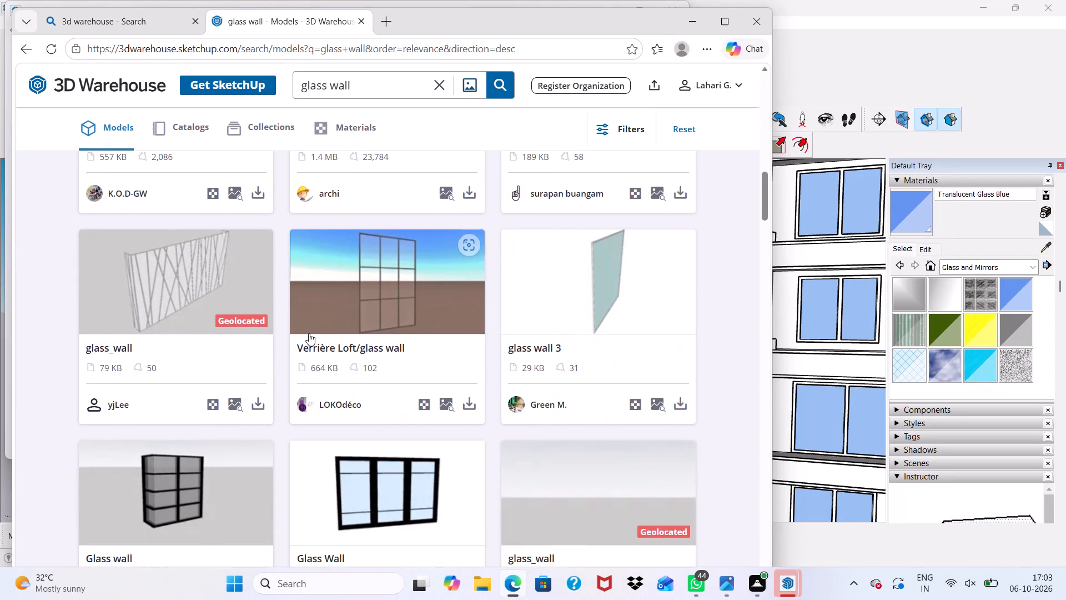
scroll(309, 333, "down", 8)
scroll(300, 352, "up", 1)
scroll(300, 352, "down", 1)
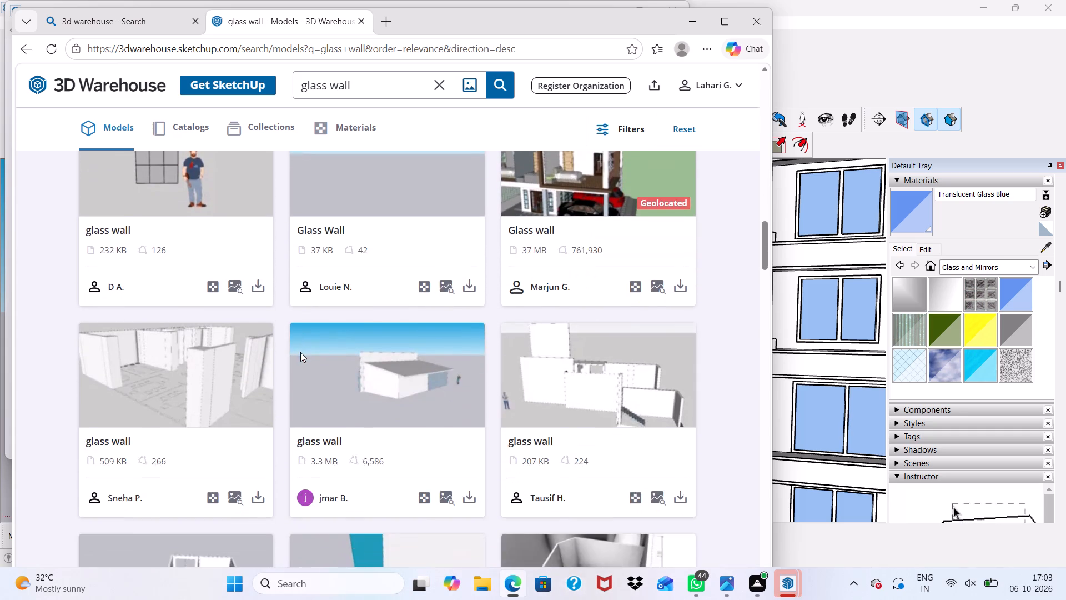
scroll(300, 352, "down", 9)
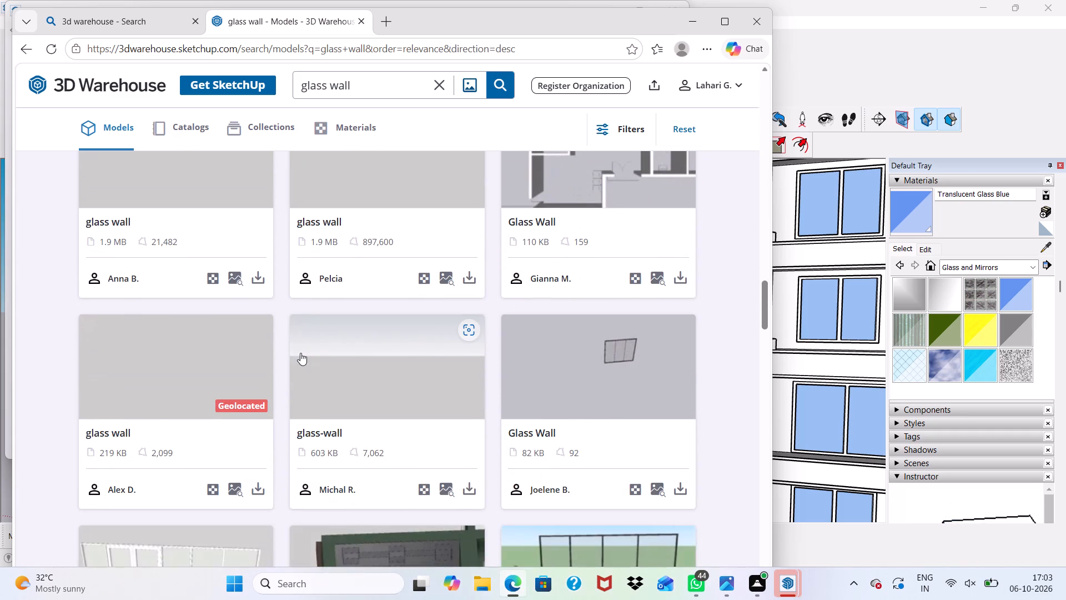
scroll(455, 344, "up", 4)
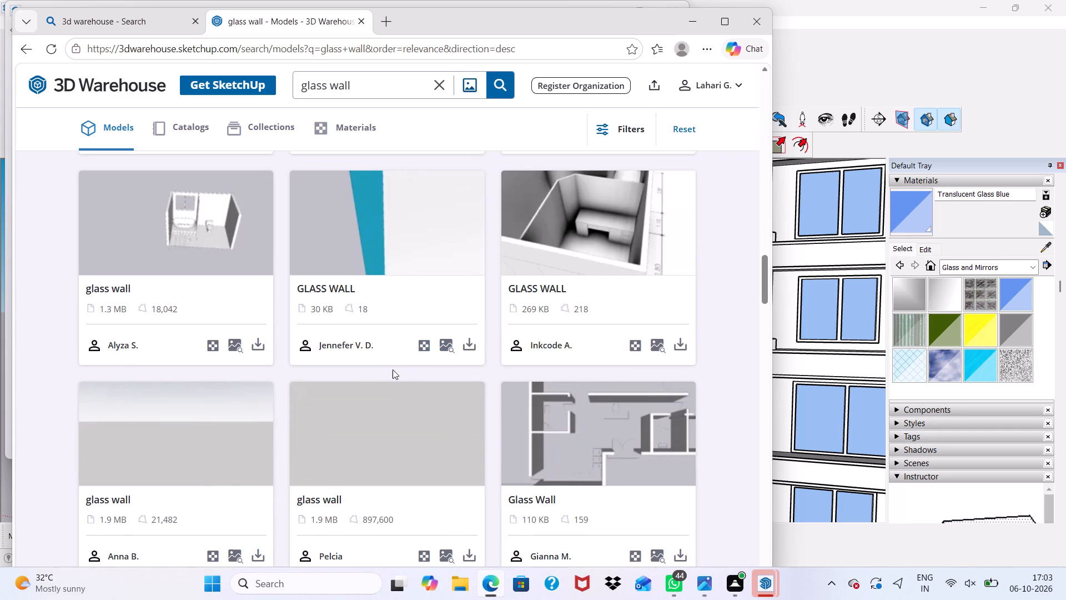
scroll(341, 327, "down", 1)
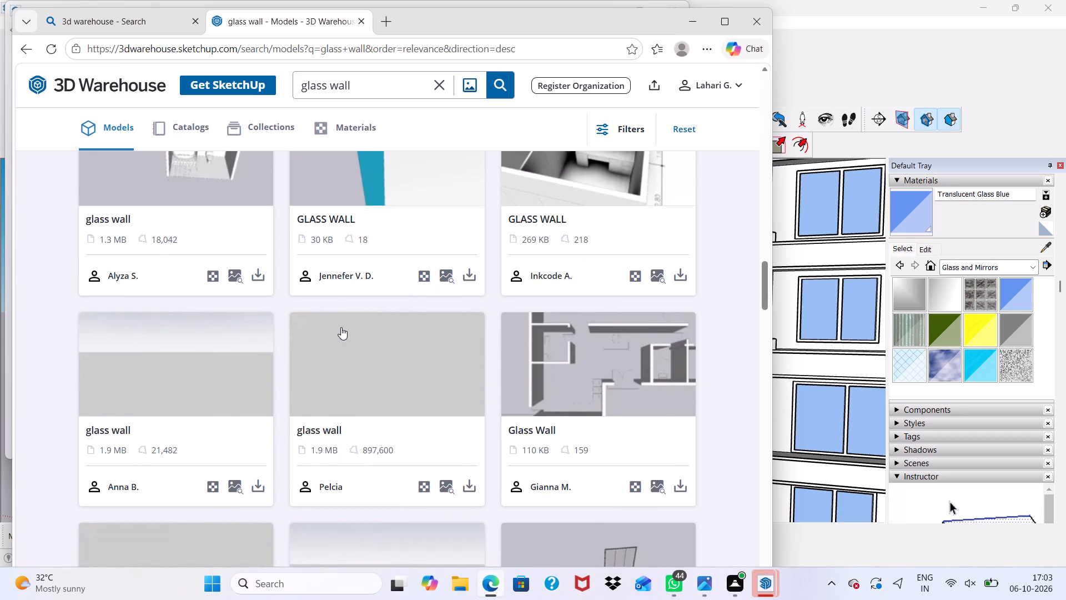
scroll(336, 347, "down", 4)
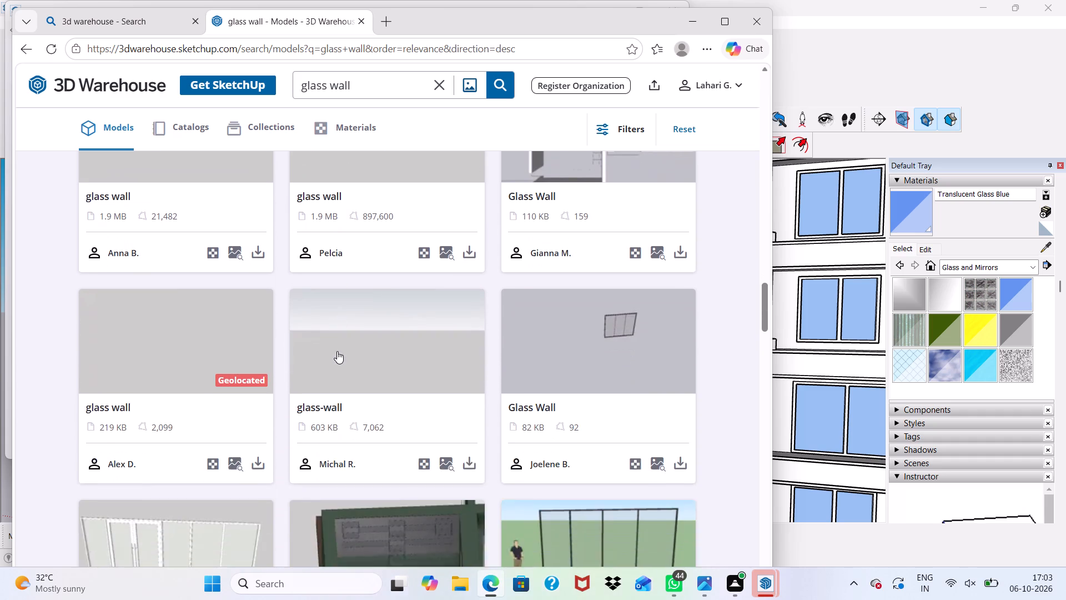
scroll(337, 351, "up", 3)
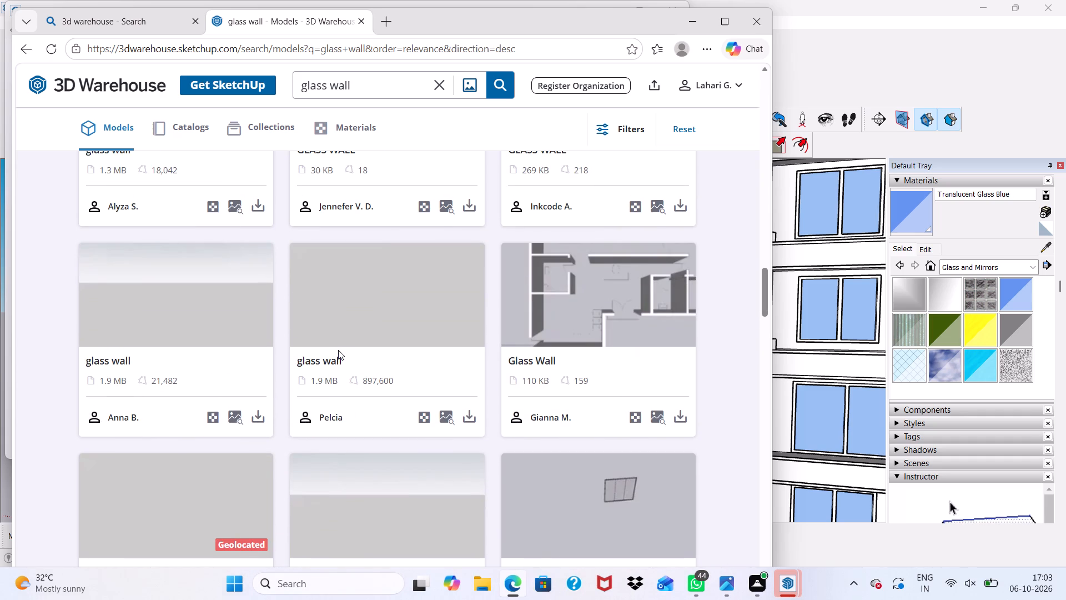
scroll(338, 350, "up", 1)
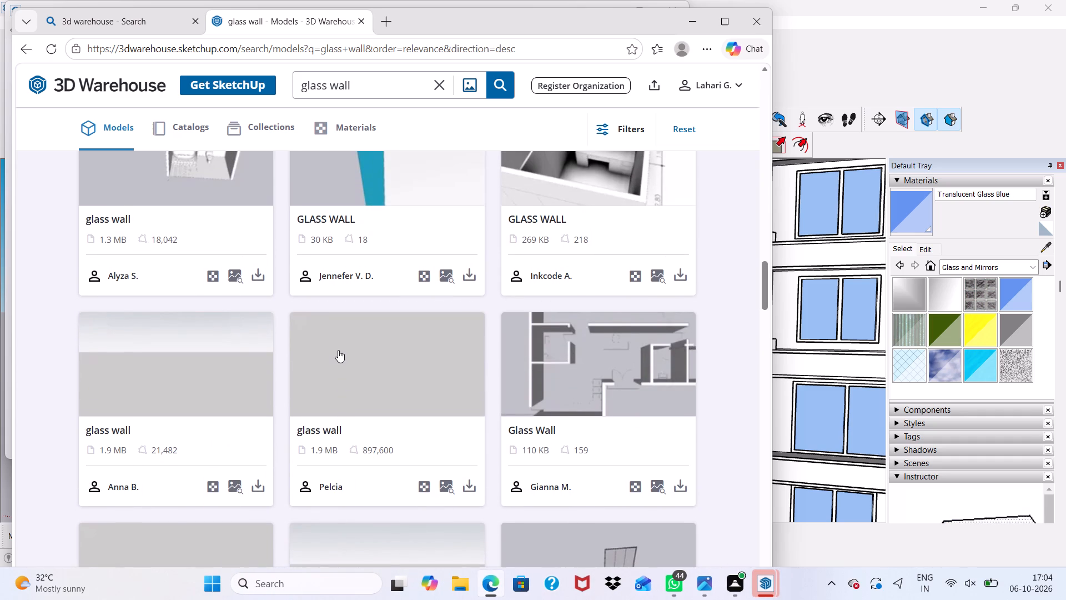
scroll(338, 350, "down", 2)
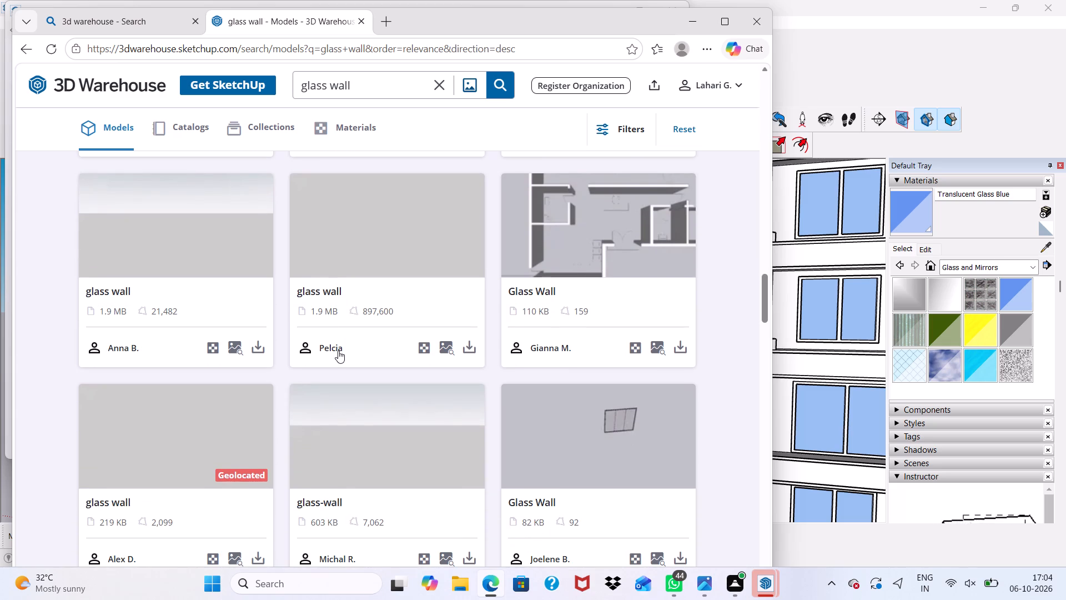
scroll(338, 351, "down", 1)
scroll(339, 362, "up", 4)
scroll(344, 354, "down", 2)
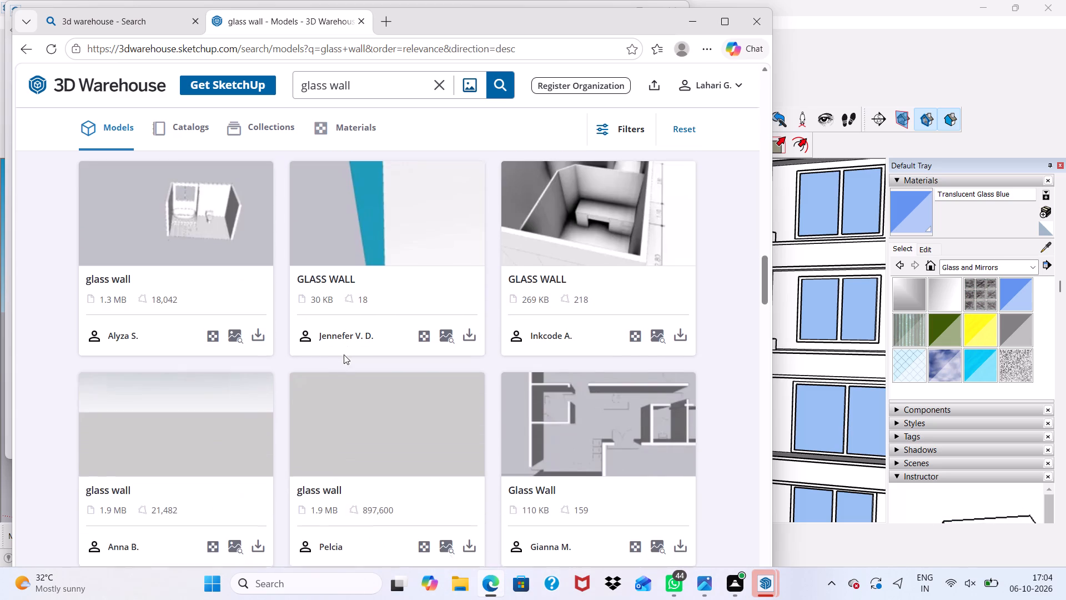
scroll(344, 354, "down", 7)
scroll(344, 354, "up", 1)
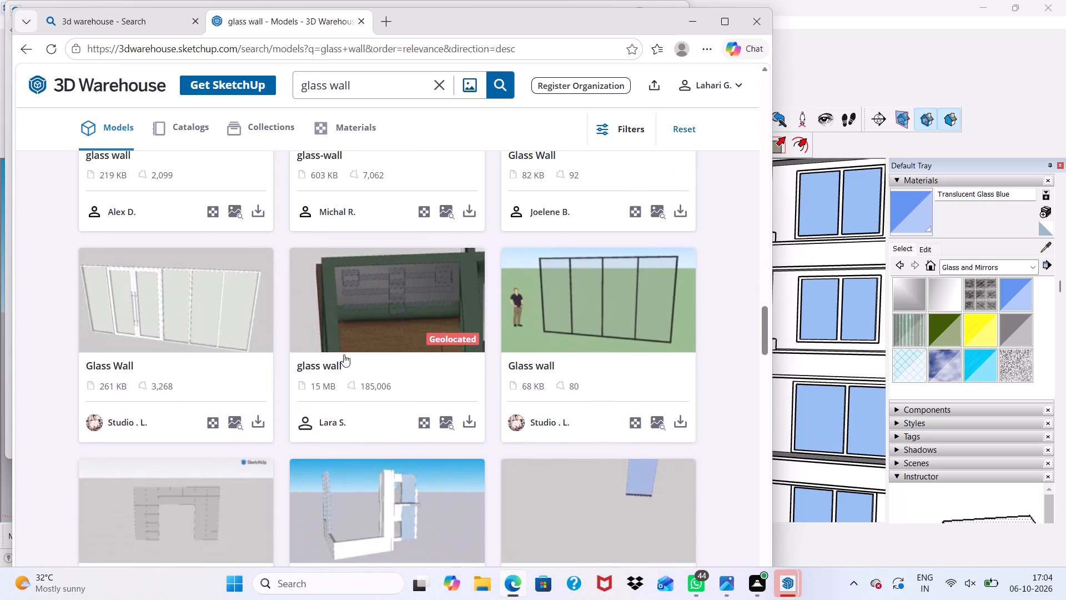
scroll(344, 354, "down", 3)
scroll(401, 369, "down", 2)
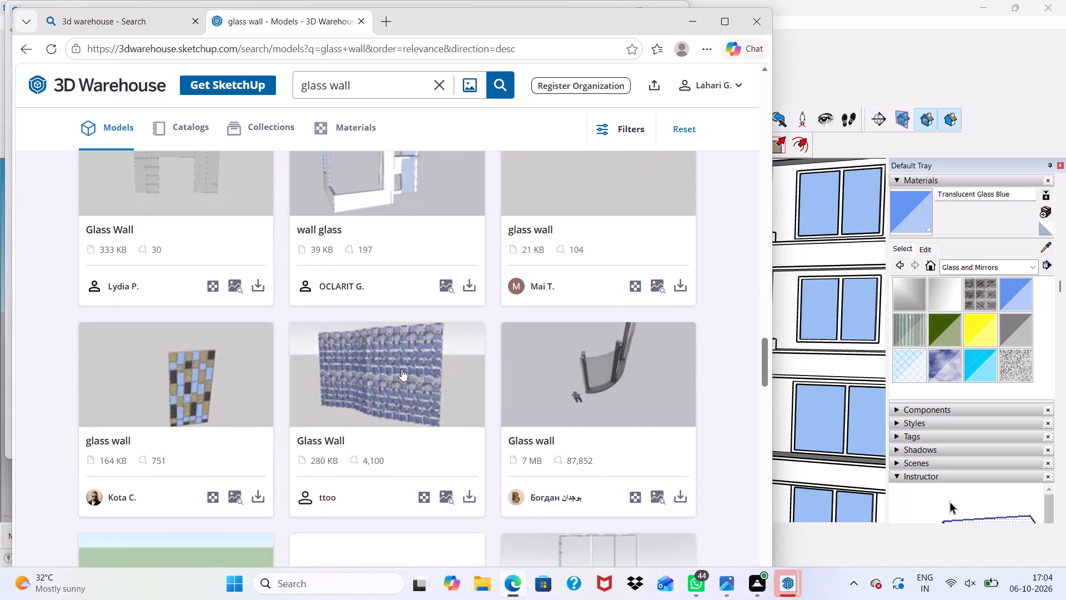
scroll(596, 376, "up", 4)
scroll(617, 372, "down", 4)
scroll(542, 362, "down", 1)
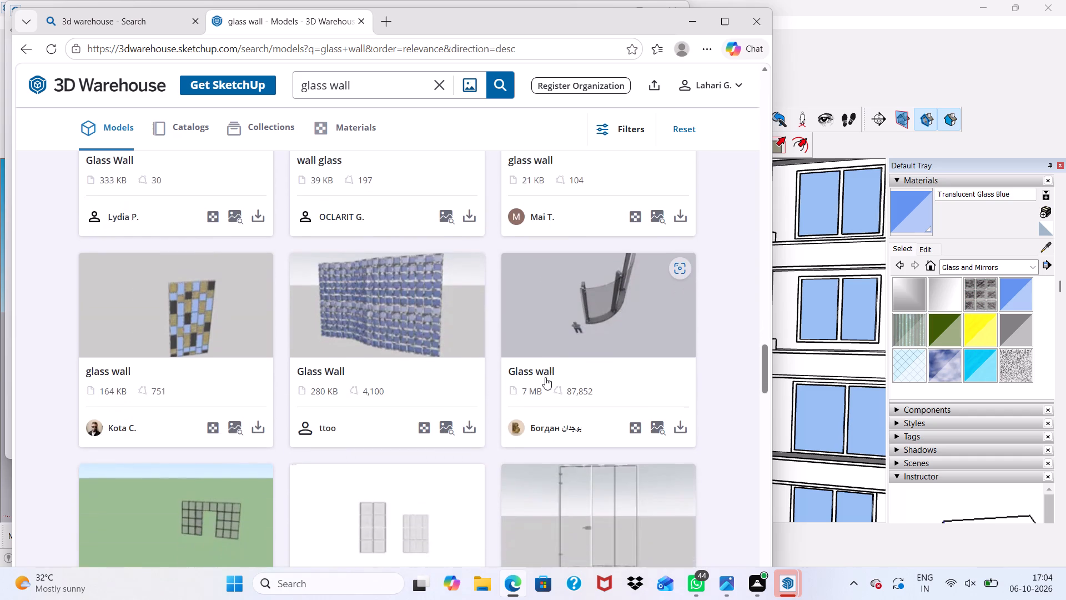
scroll(545, 377, "down", 2)
scroll(540, 353, "up", 2)
scroll(546, 328, "down", 2)
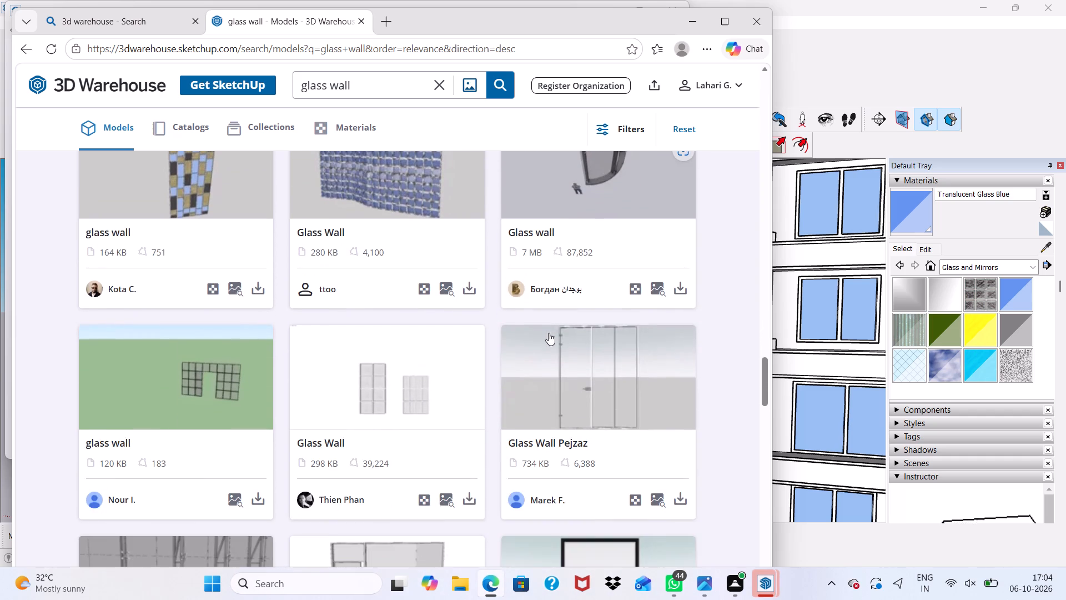
scroll(549, 333, "down", 5)
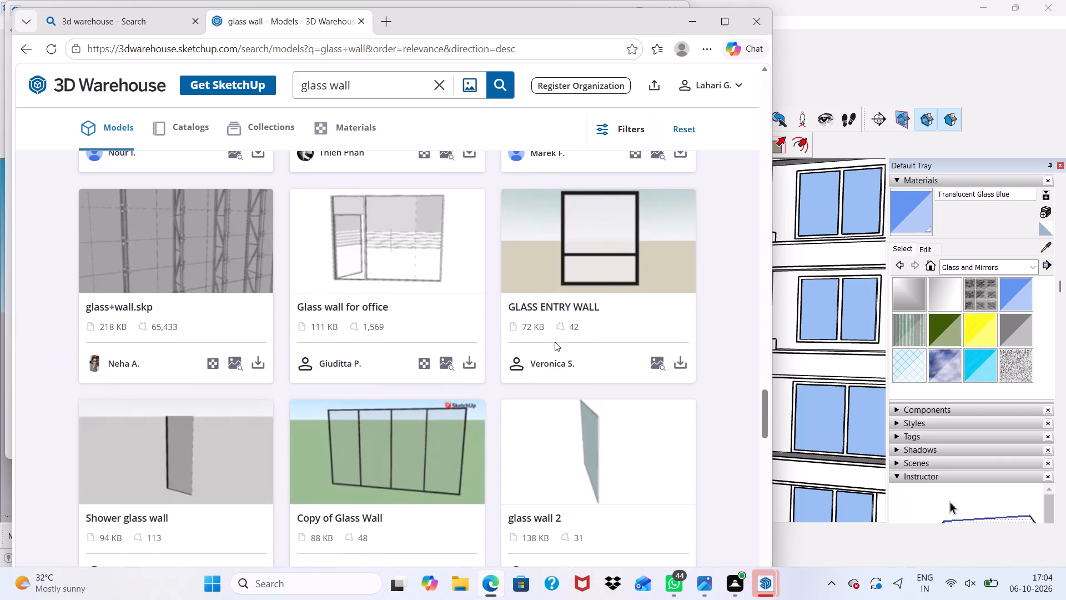
scroll(555, 342, "down", 2)
scroll(482, 362, "down", 5)
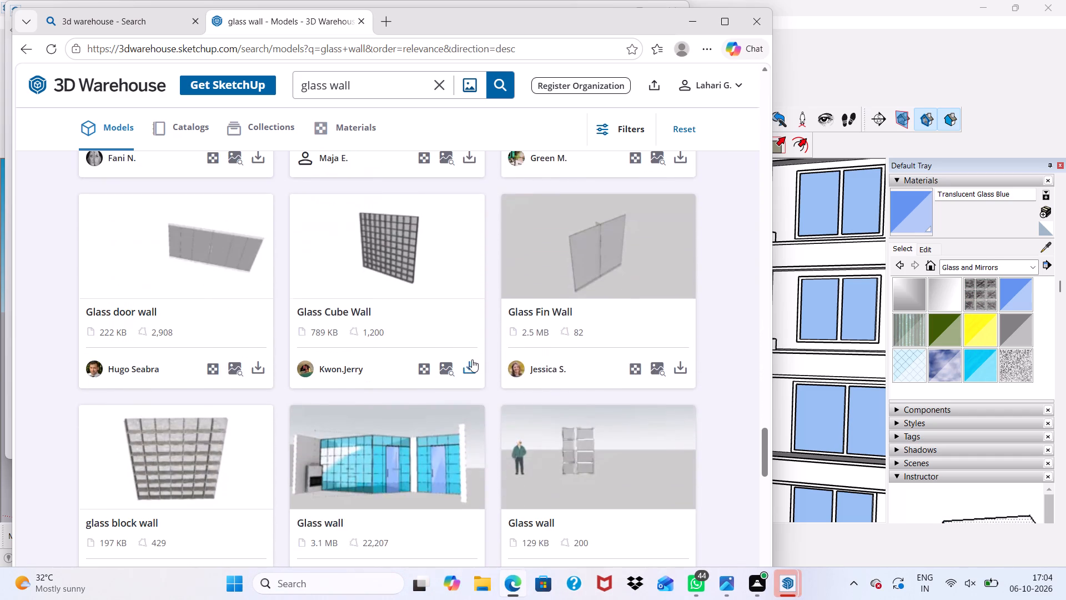
scroll(469, 359, "down", 9)
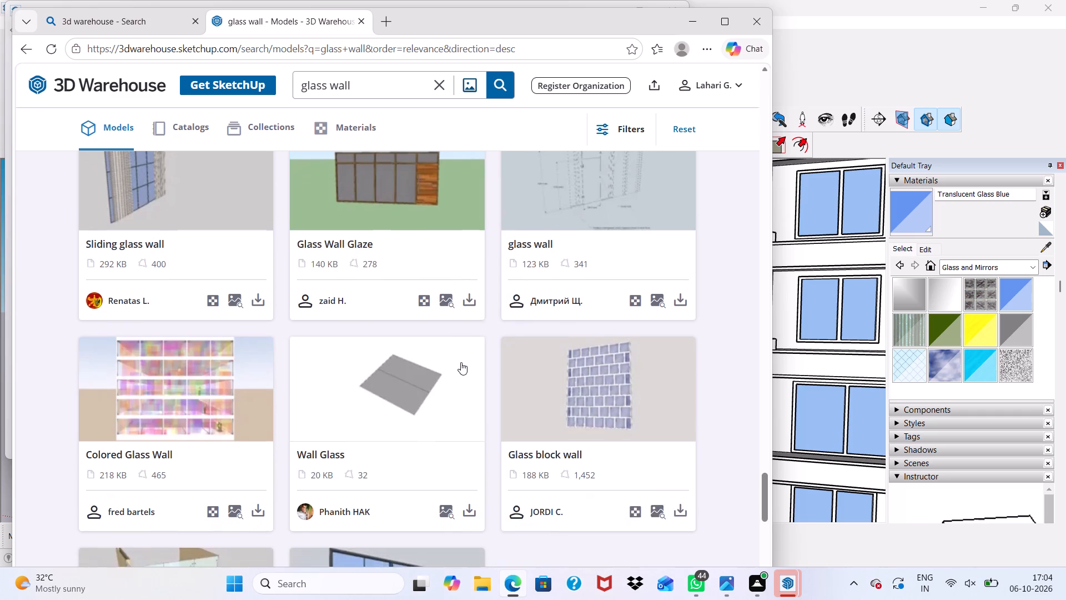
scroll(461, 362, "down", 3)
scroll(386, 369, "down", 1)
Load more "glass wall" results and examine the additional models for one suited to the balconies.
left_click(409, 471)
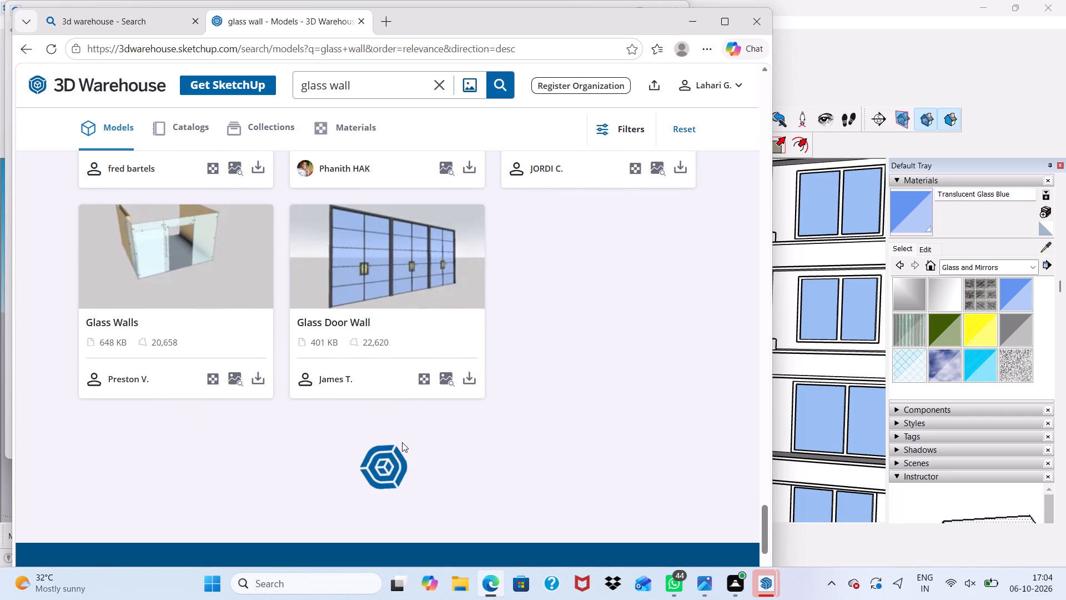
scroll(399, 418, "down", 7)
scroll(399, 418, "up", 1)
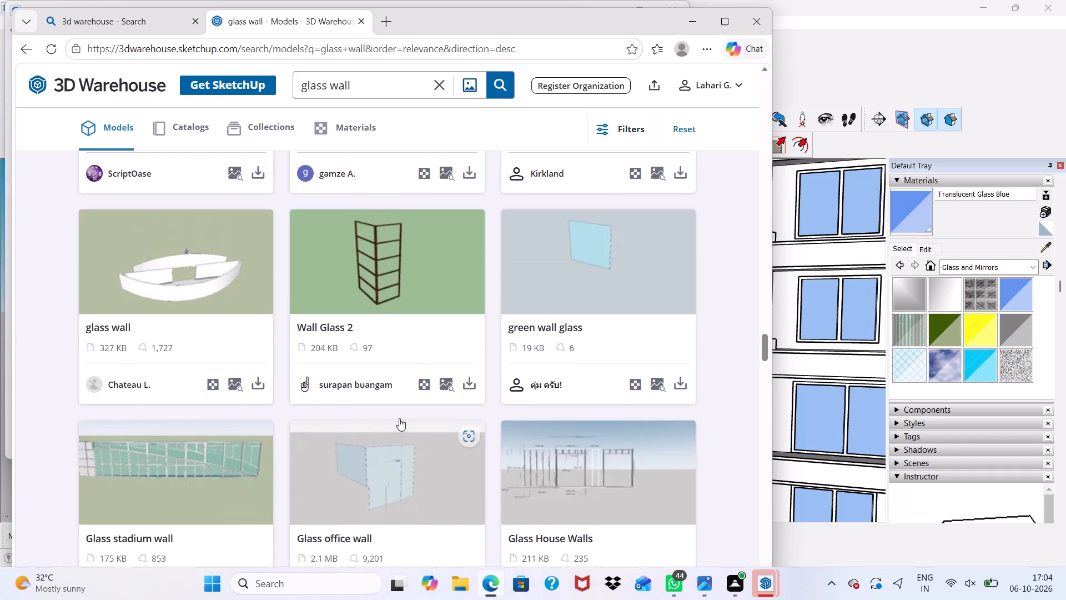
scroll(399, 418, "down", 7)
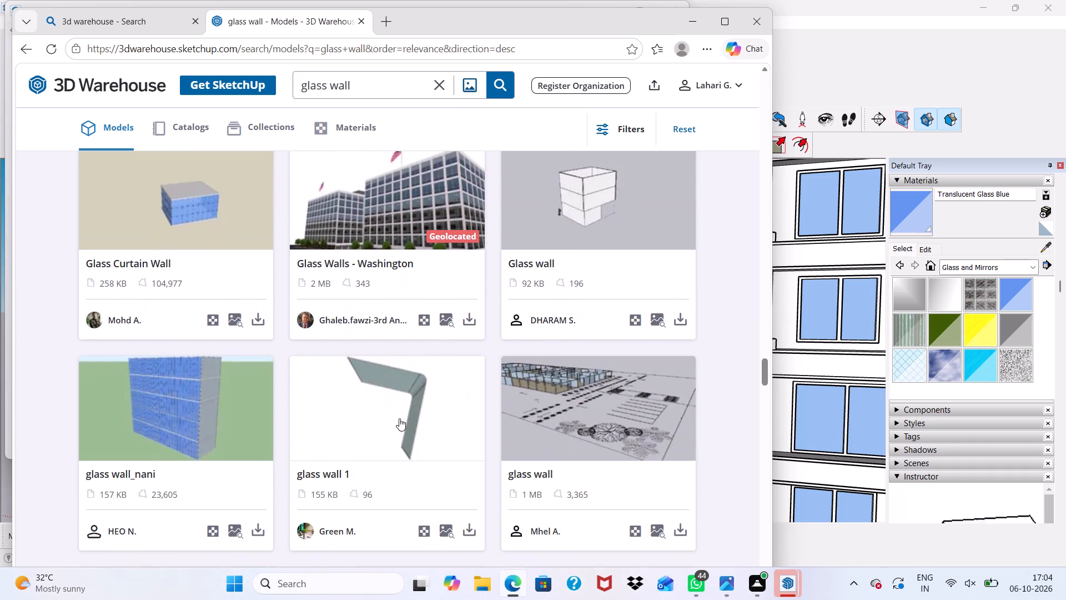
scroll(399, 418, "down", 9)
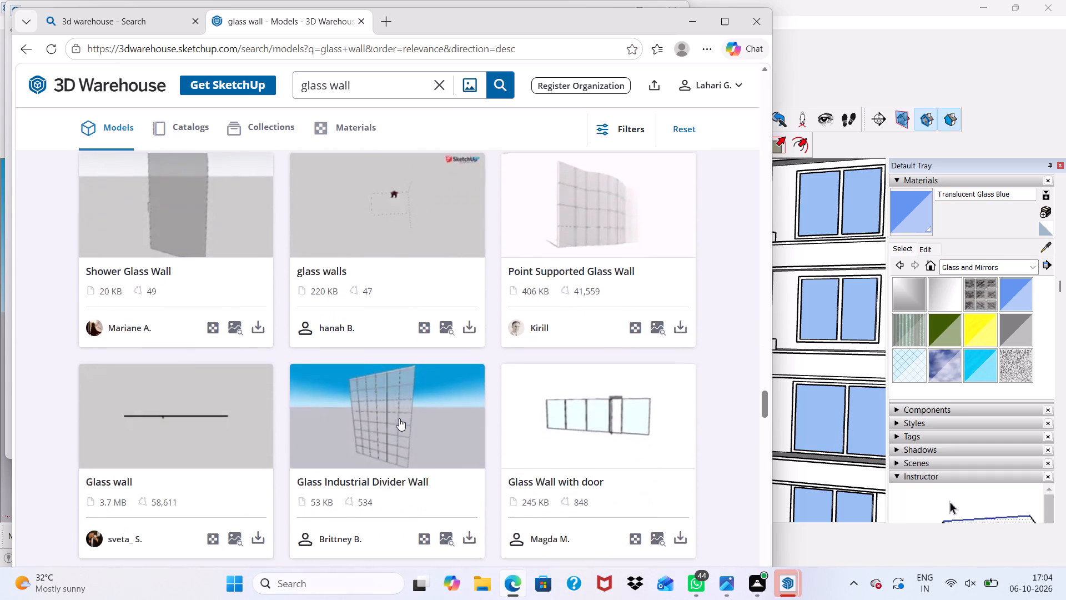
scroll(399, 418, "down", 7)
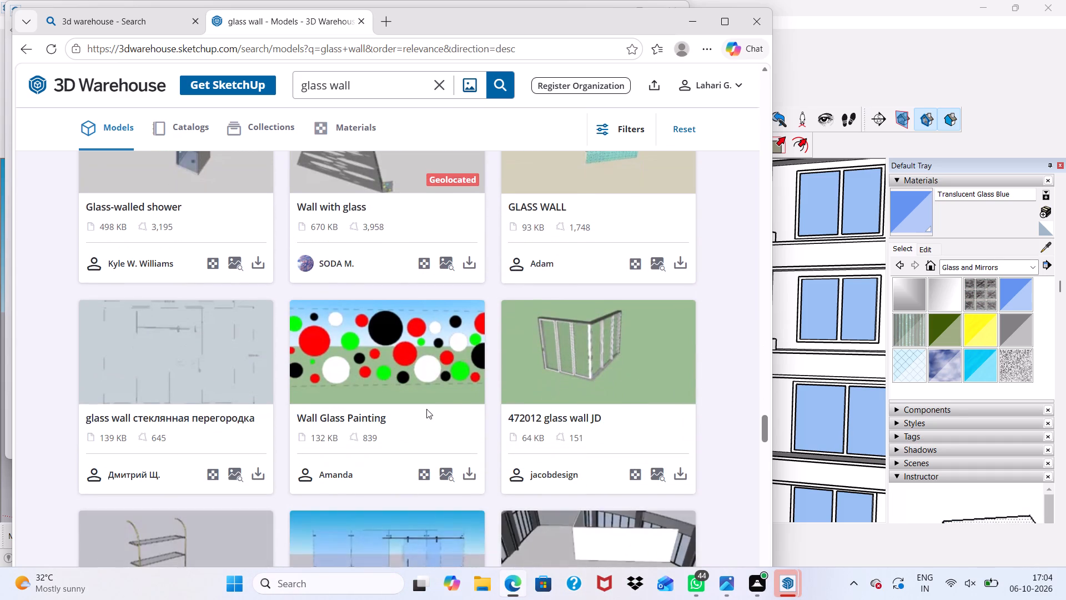
scroll(474, 389, "up", 2)
scroll(480, 385, "down", 1)
scroll(480, 385, "up", 1)
scroll(480, 385, "down", 7)
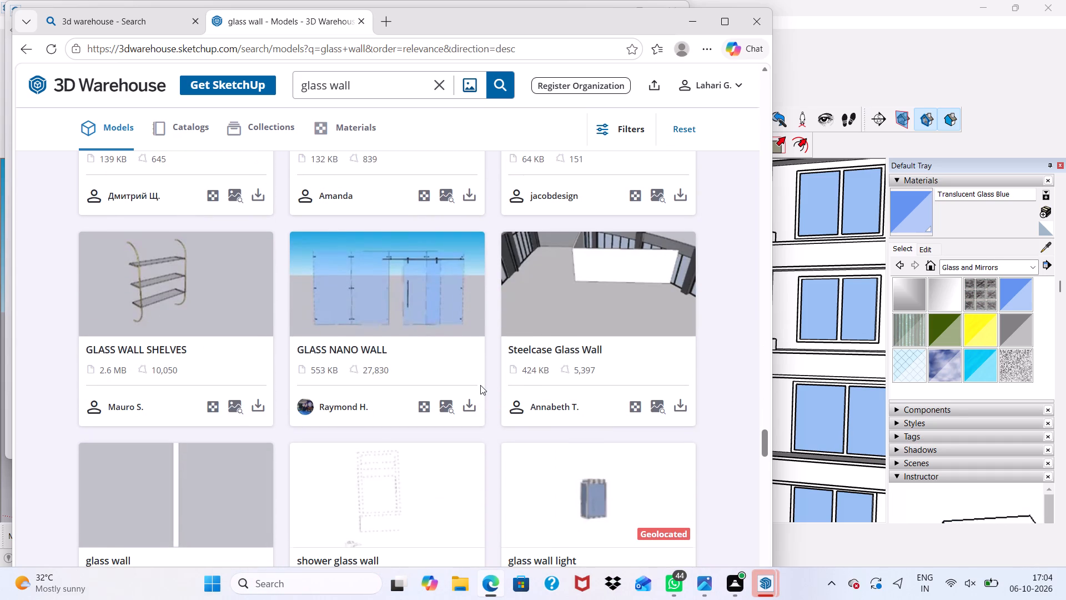
scroll(480, 385, "down", 2)
scroll(413, 379, "down", 4)
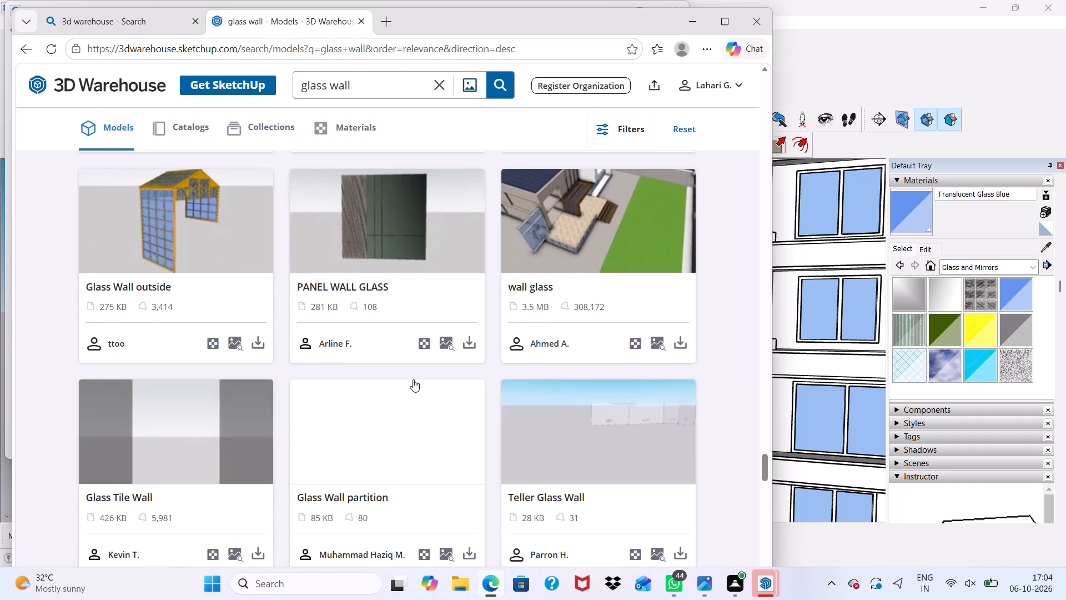
scroll(413, 379, "down", 8)
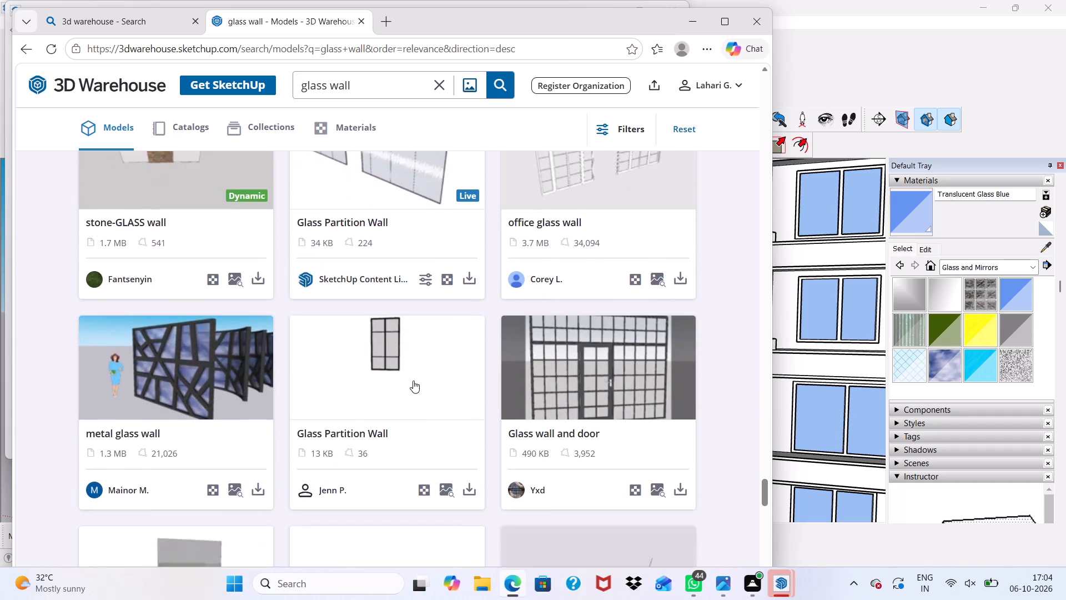
scroll(413, 381, "down", 8)
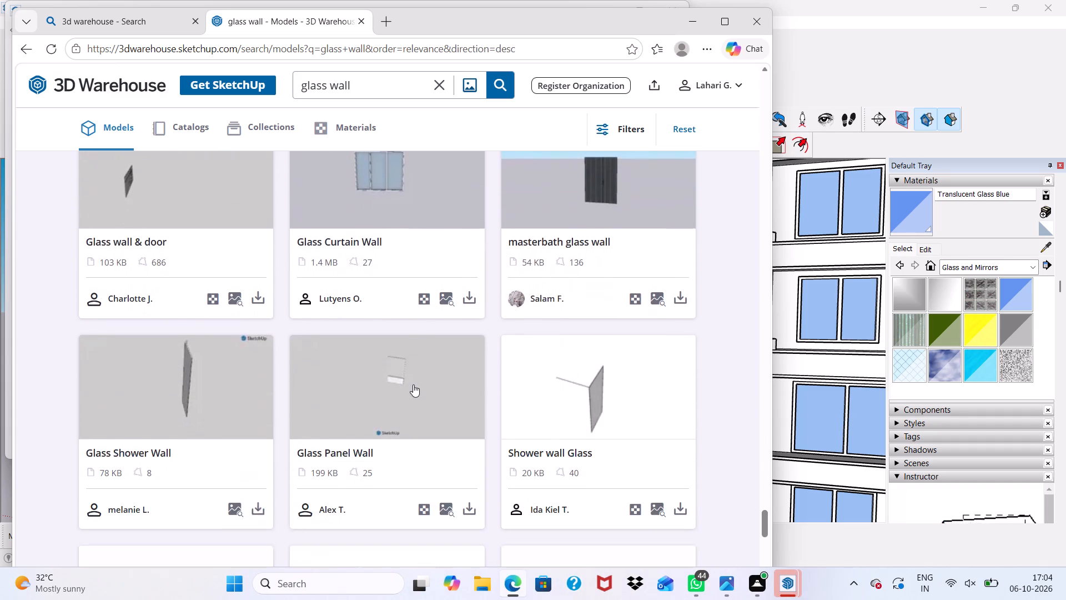
scroll(416, 392, "down", 6)
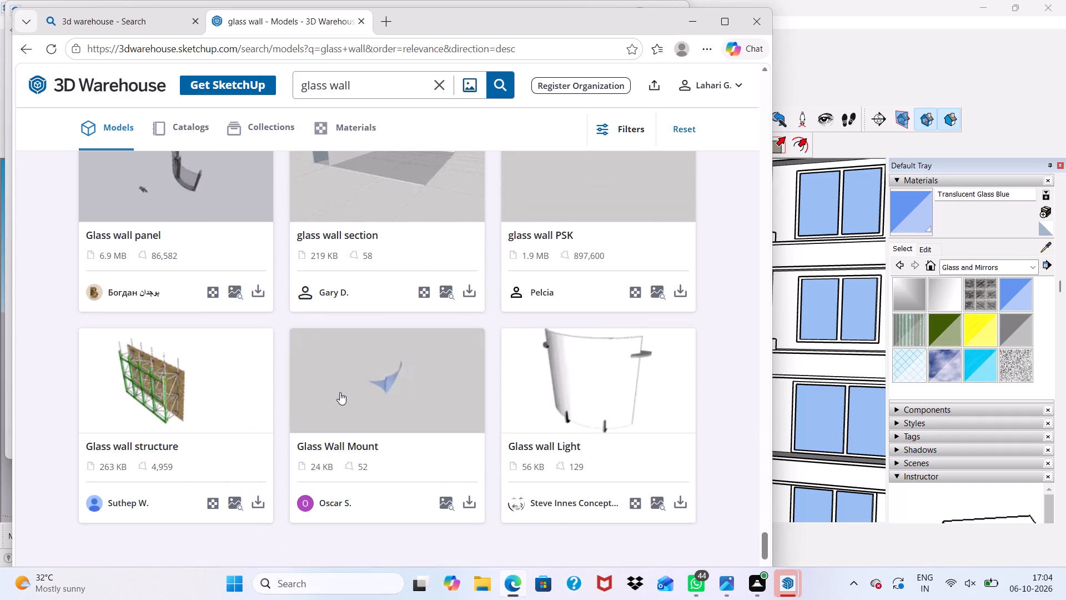
scroll(209, 359, "up", 4)
scroll(209, 359, "down", 4)
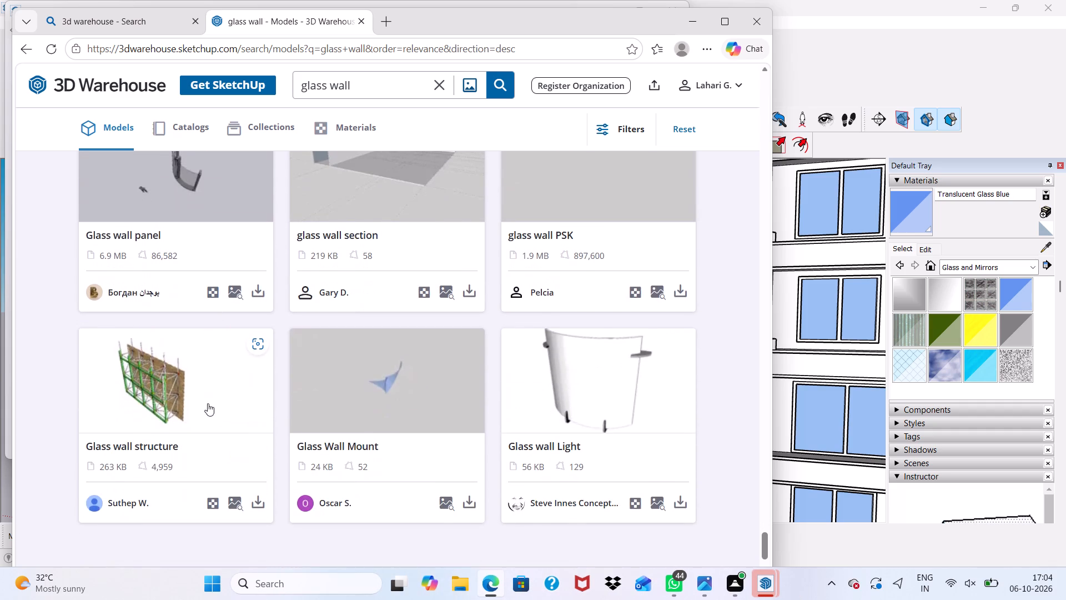
scroll(213, 386, "down", 4)
scroll(285, 348, "down", 1)
scroll(341, 273, "up", 1)
scroll(356, 299, "down", 2)
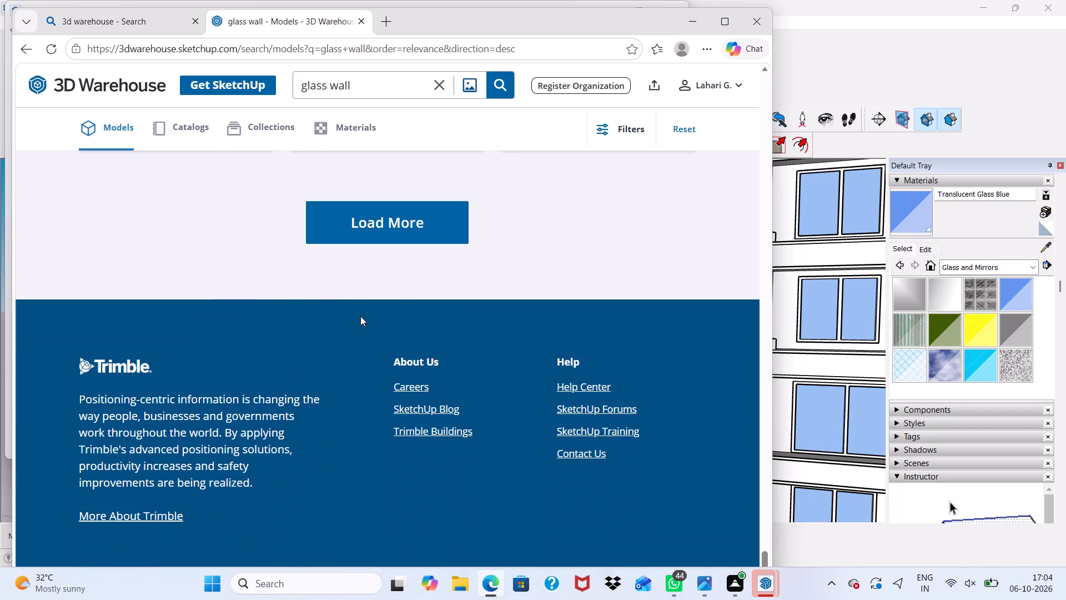
Open the details page of the curved "Glass wall panel" model among the results.
scroll(361, 311, "up", 8)
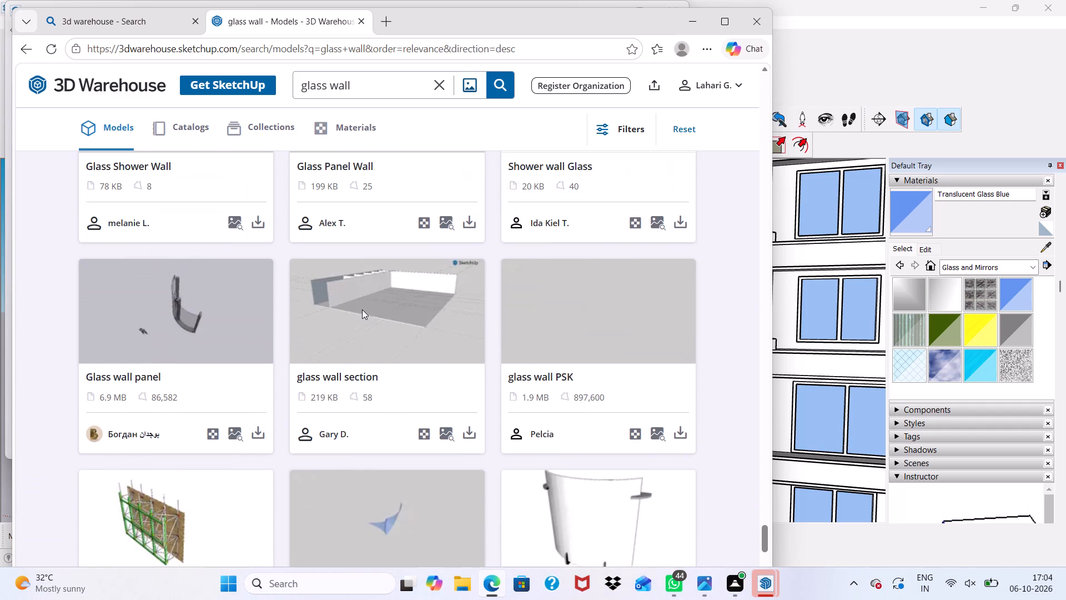
scroll(197, 332, "up", 3)
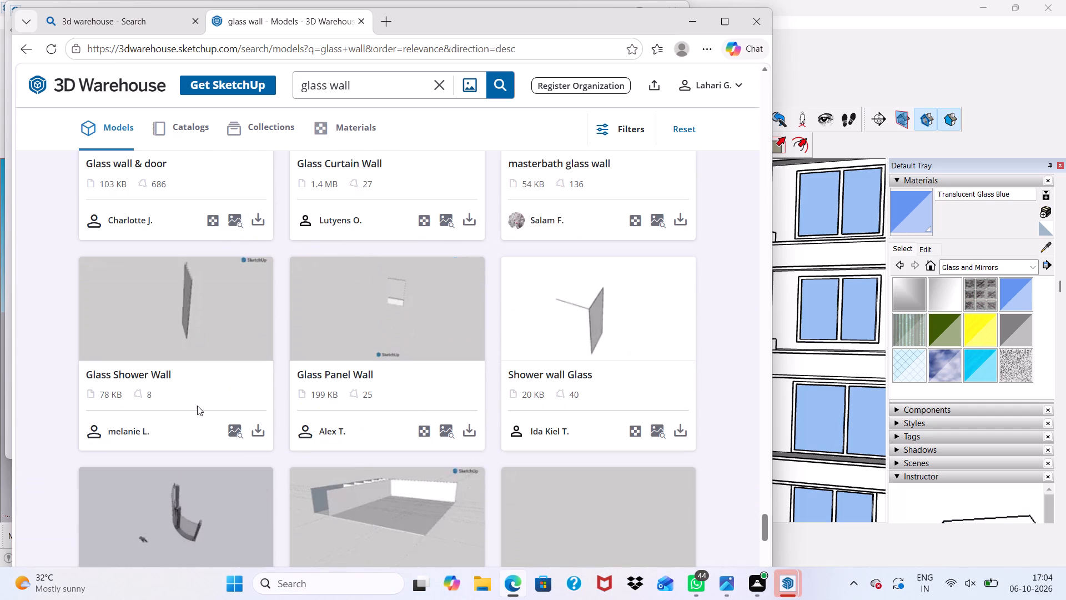
left_click(207, 495)
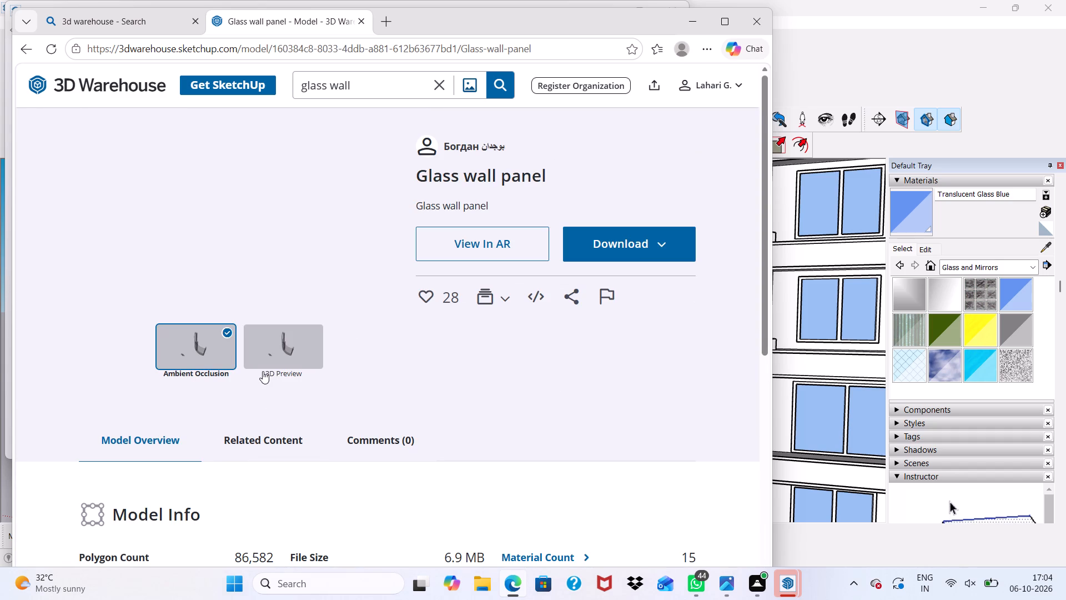
Download the "Glass wall panel" model as a SketchUp file, accepting the 3D Warehouse terms of use.
scroll(202, 354, "up", 4)
scroll(232, 261, "up", 12)
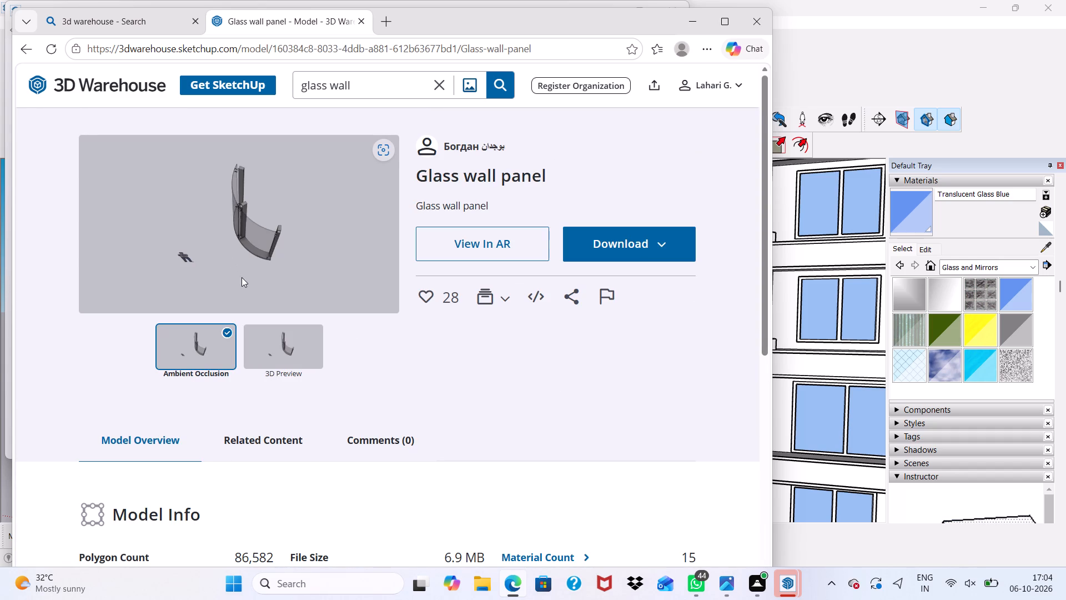
scroll(242, 278, "up", 4)
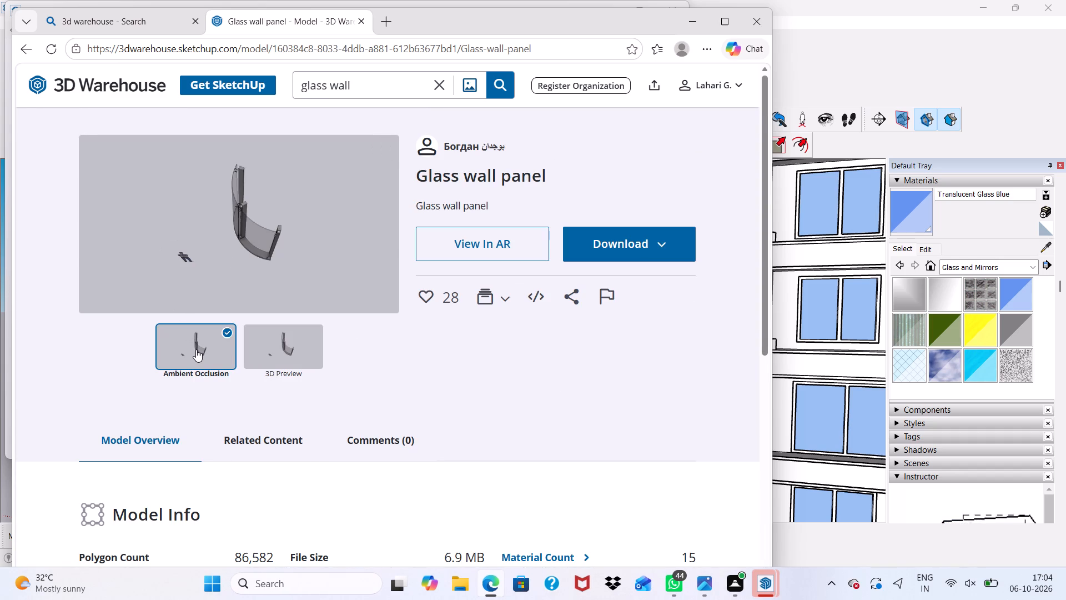
left_click(654, 233)
left_click(628, 274)
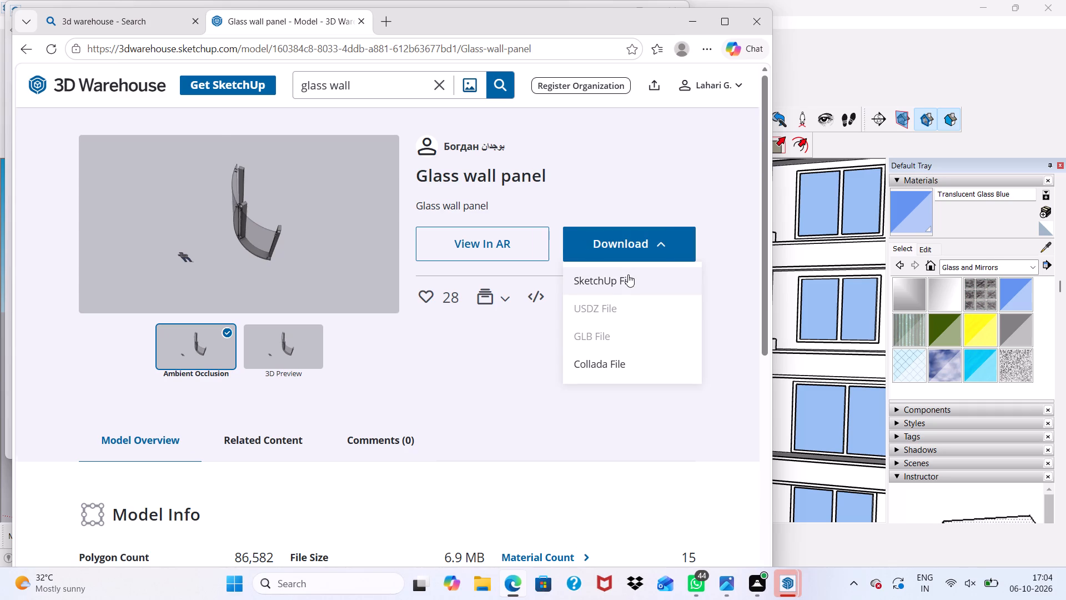
scroll(642, 444, "down", 1)
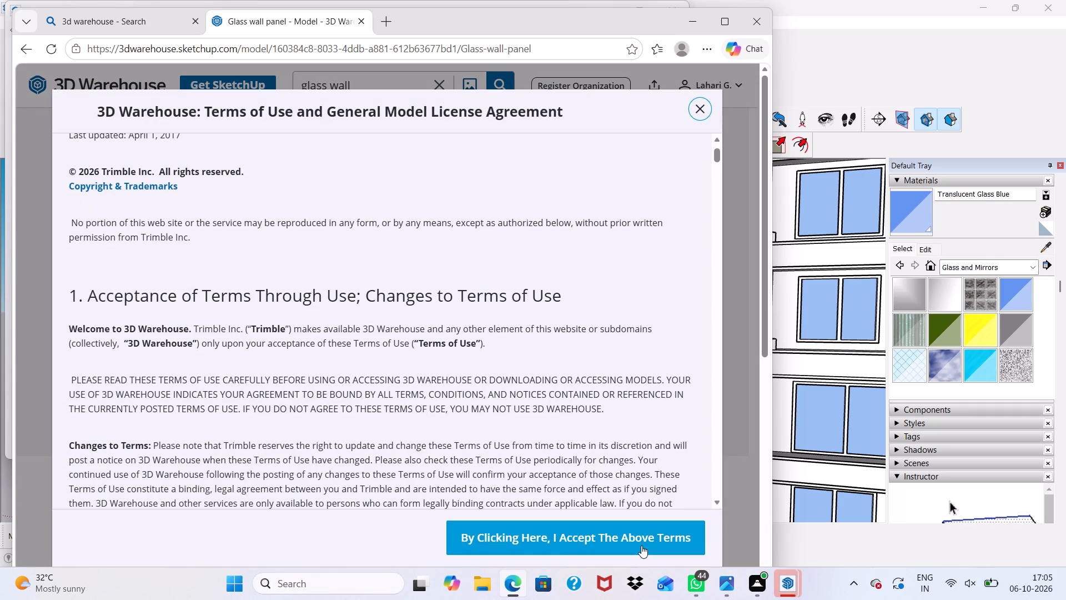
left_click(641, 544)
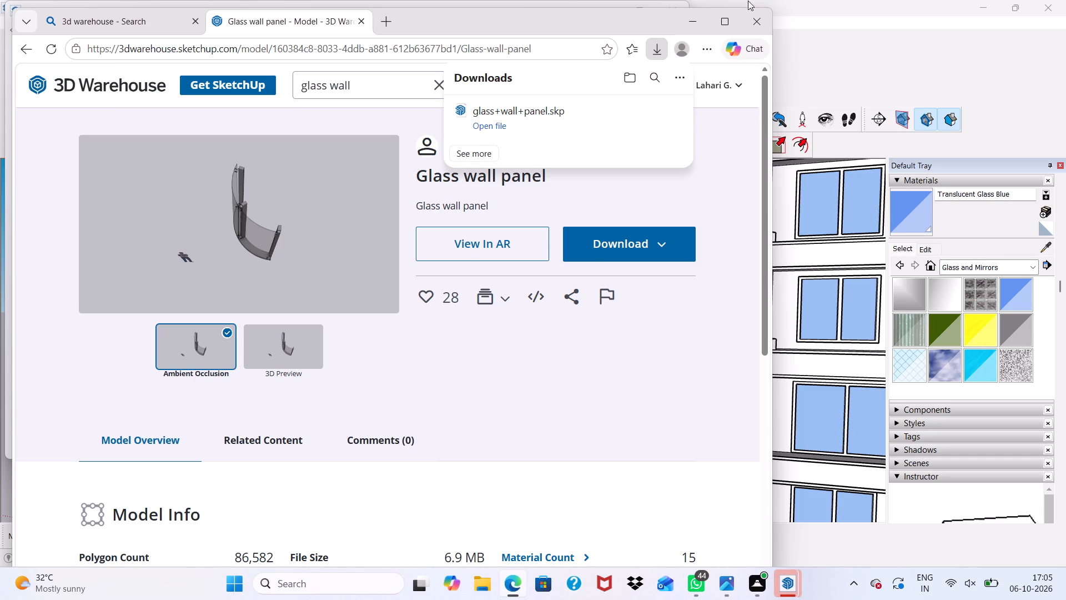
Close the browser and the 3D Warehouse window to return to the SketchUp building model.
left_click(754, 15)
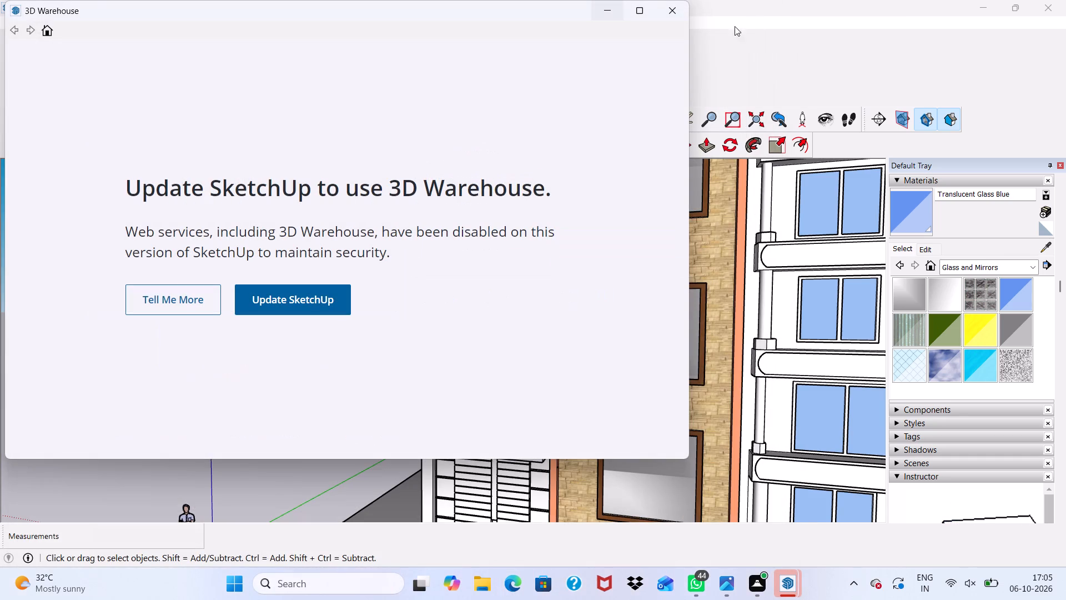
left_click(677, 6)
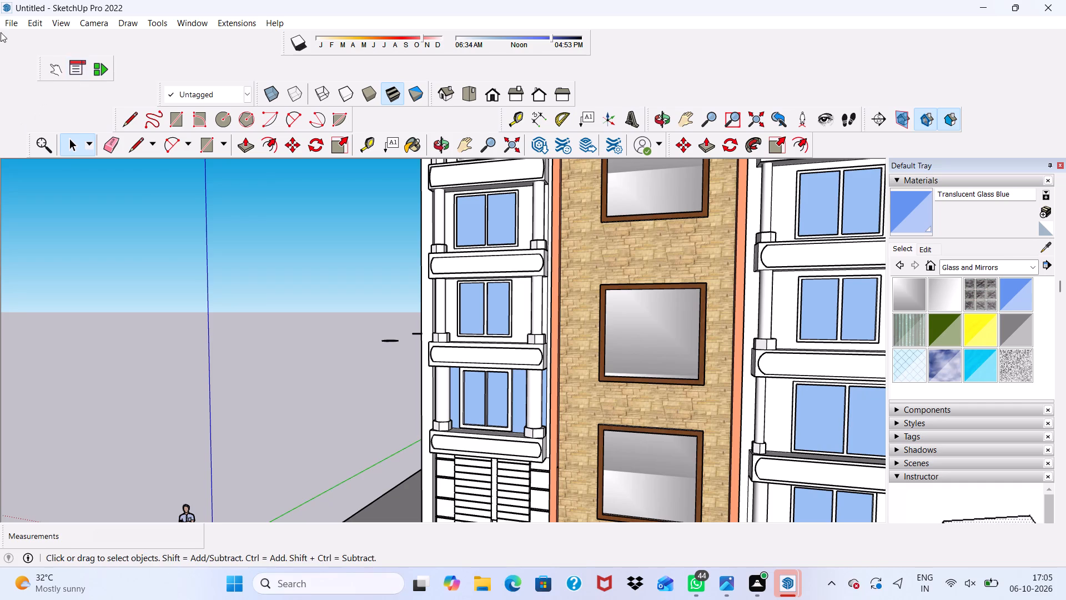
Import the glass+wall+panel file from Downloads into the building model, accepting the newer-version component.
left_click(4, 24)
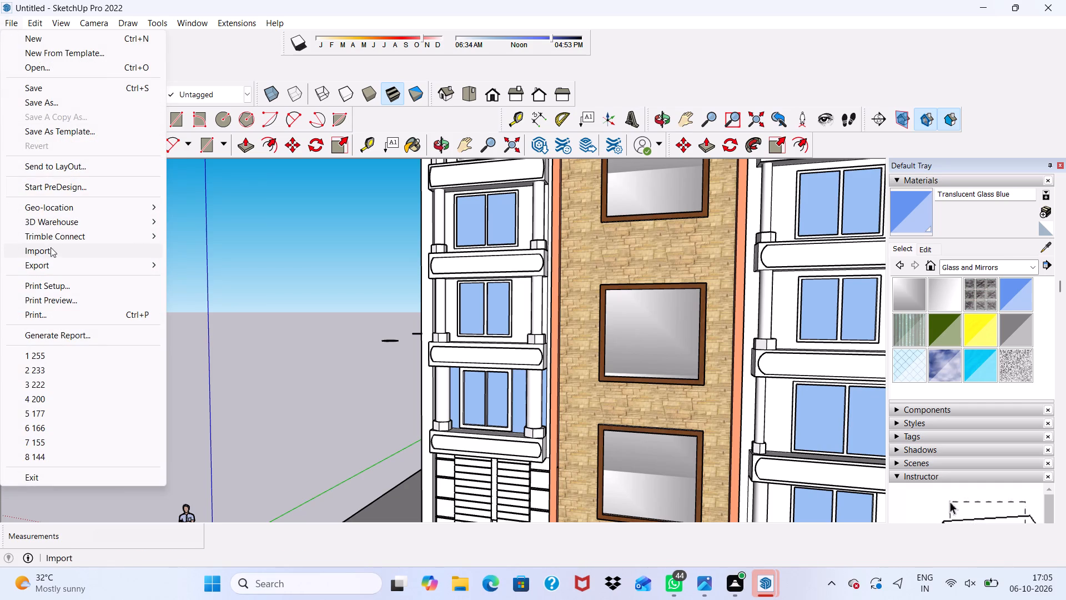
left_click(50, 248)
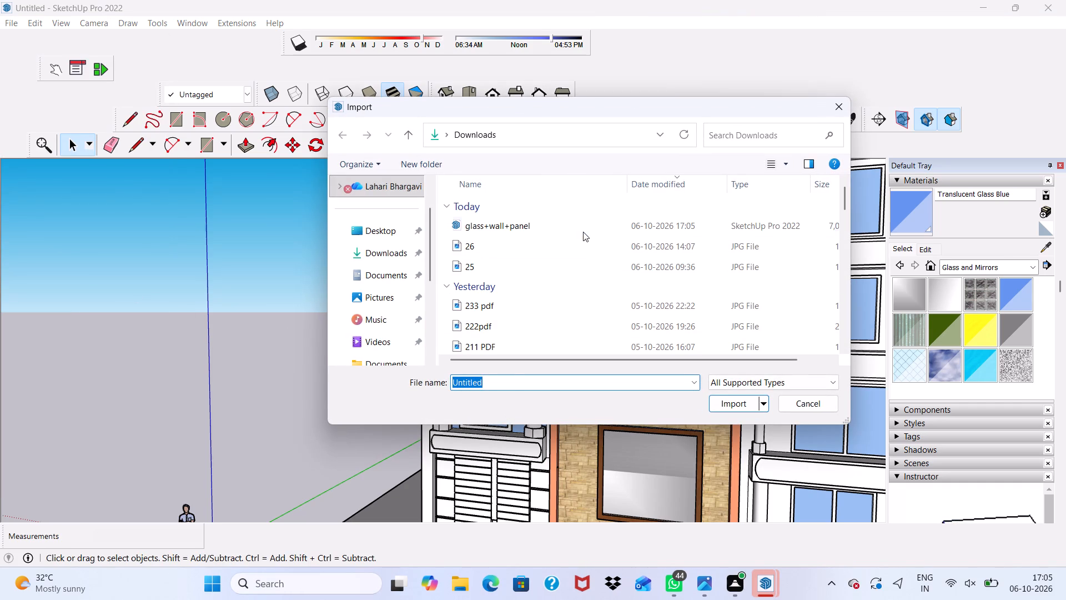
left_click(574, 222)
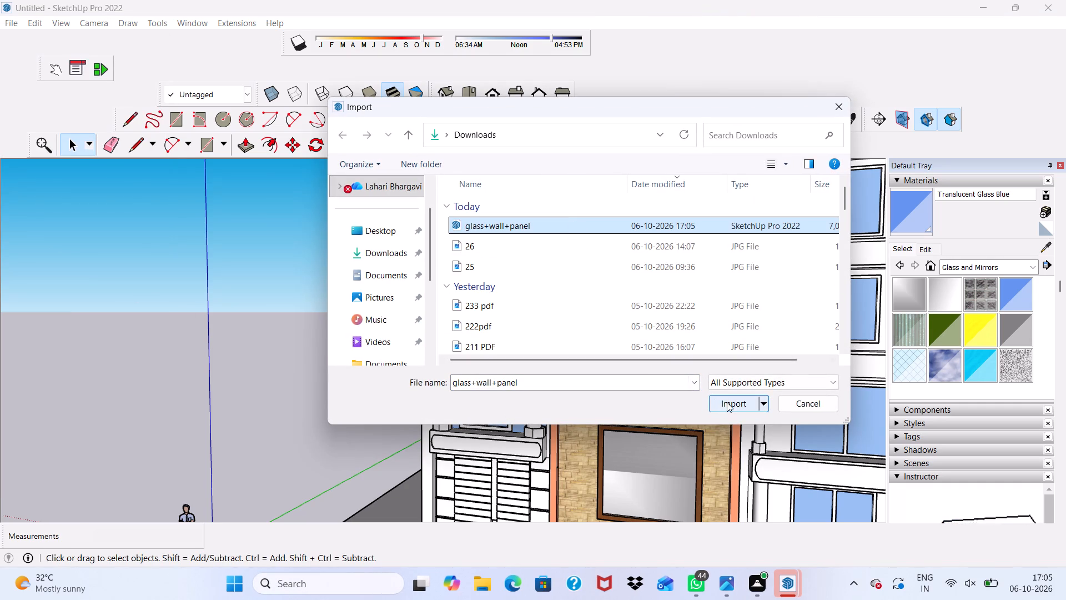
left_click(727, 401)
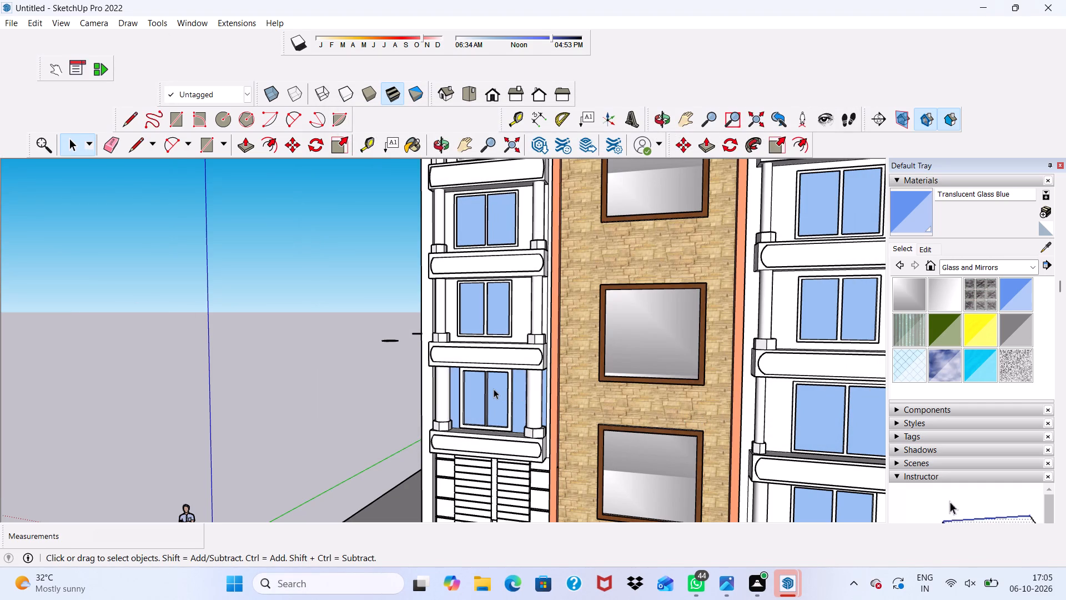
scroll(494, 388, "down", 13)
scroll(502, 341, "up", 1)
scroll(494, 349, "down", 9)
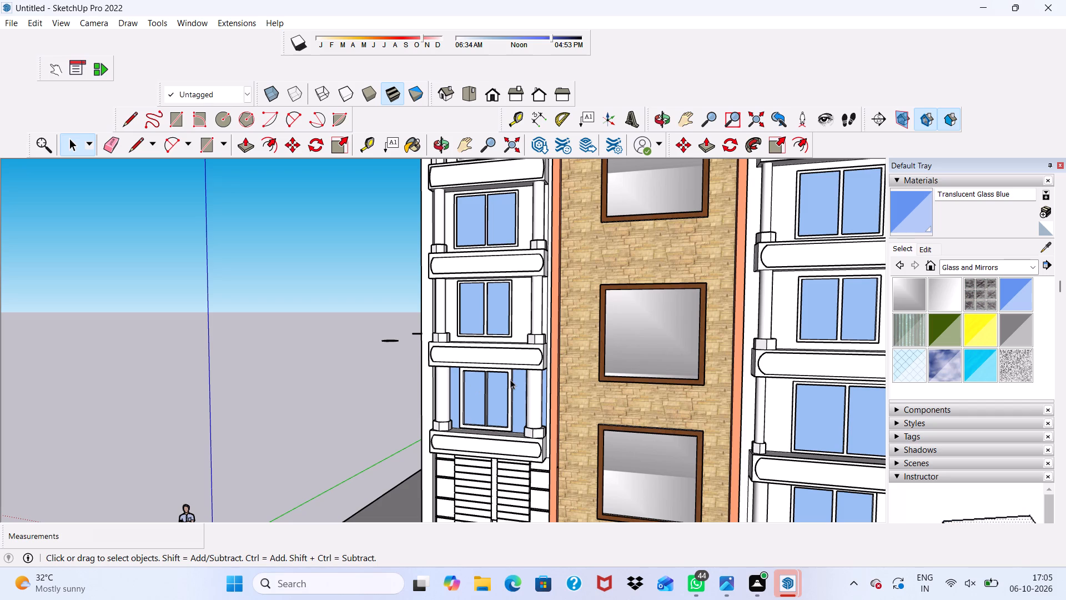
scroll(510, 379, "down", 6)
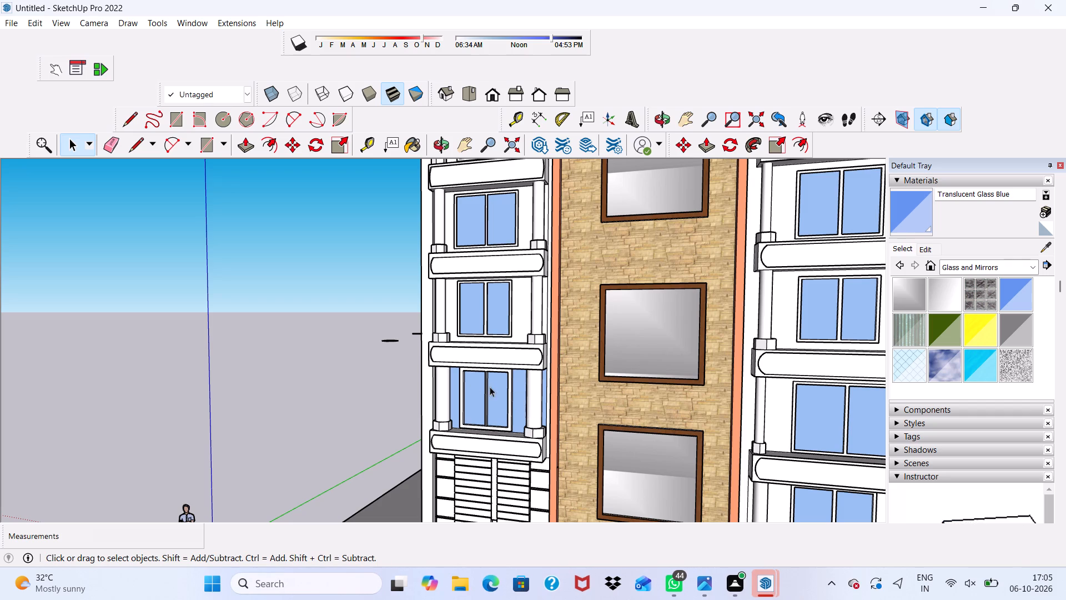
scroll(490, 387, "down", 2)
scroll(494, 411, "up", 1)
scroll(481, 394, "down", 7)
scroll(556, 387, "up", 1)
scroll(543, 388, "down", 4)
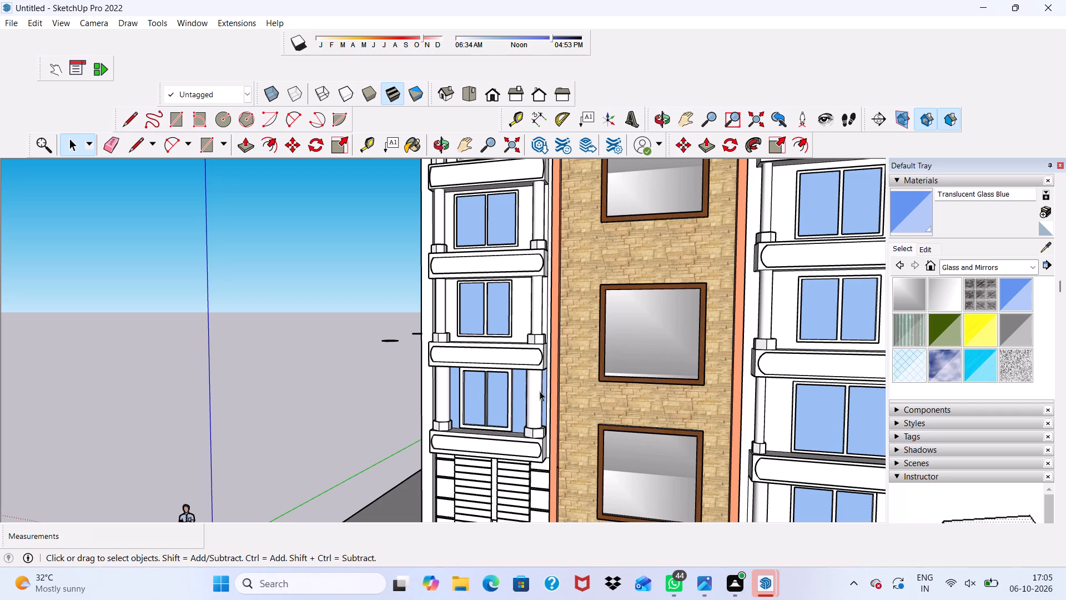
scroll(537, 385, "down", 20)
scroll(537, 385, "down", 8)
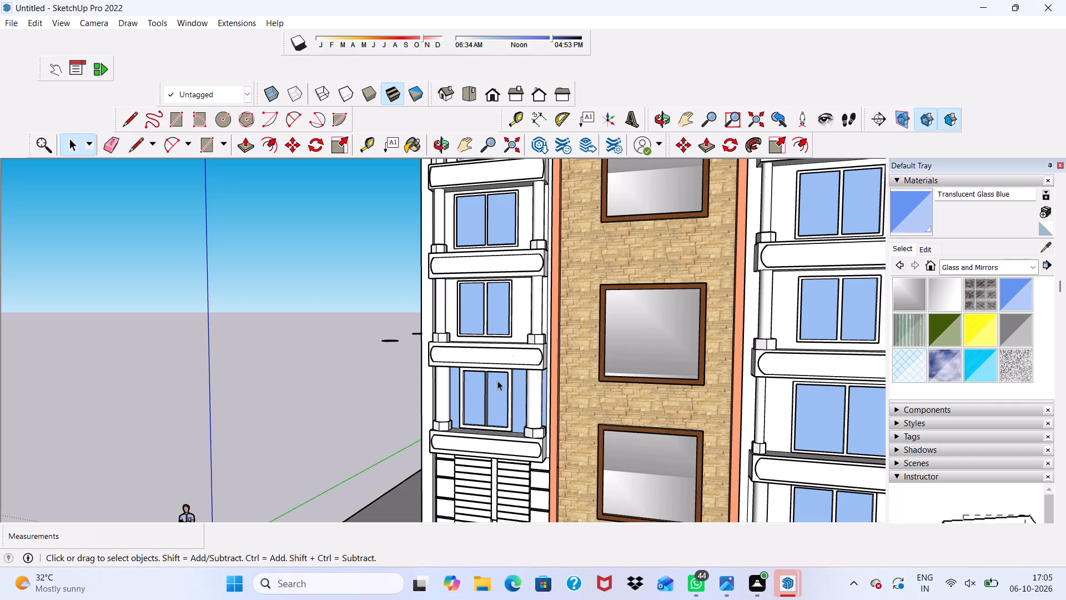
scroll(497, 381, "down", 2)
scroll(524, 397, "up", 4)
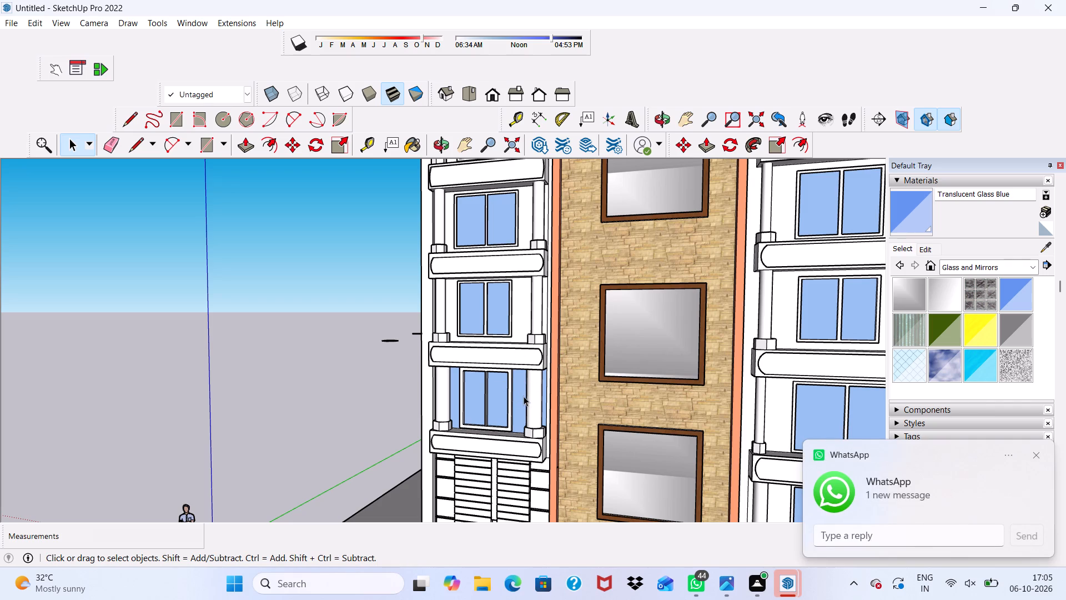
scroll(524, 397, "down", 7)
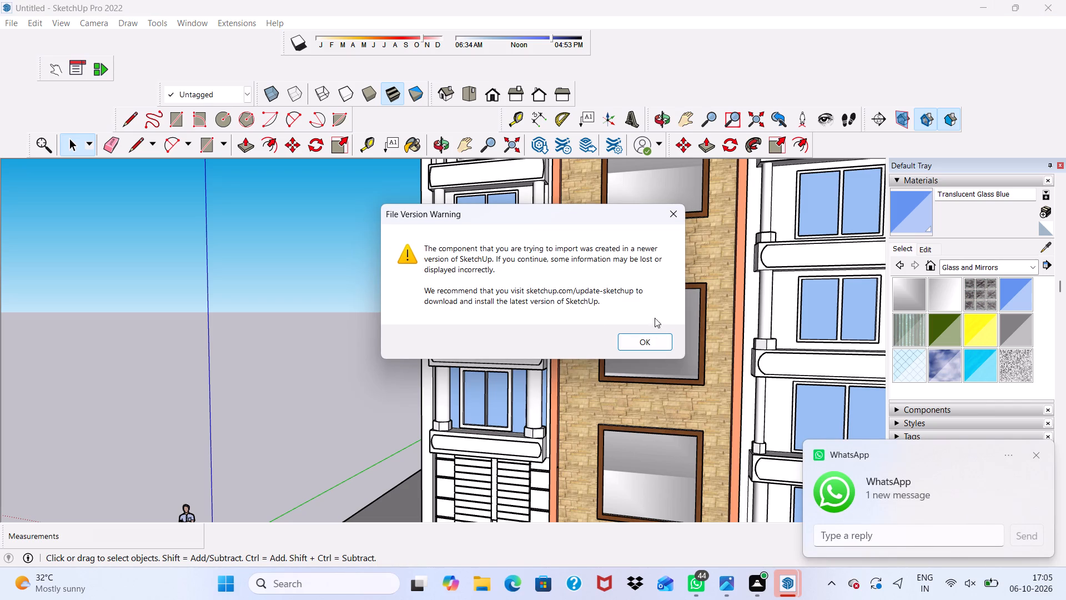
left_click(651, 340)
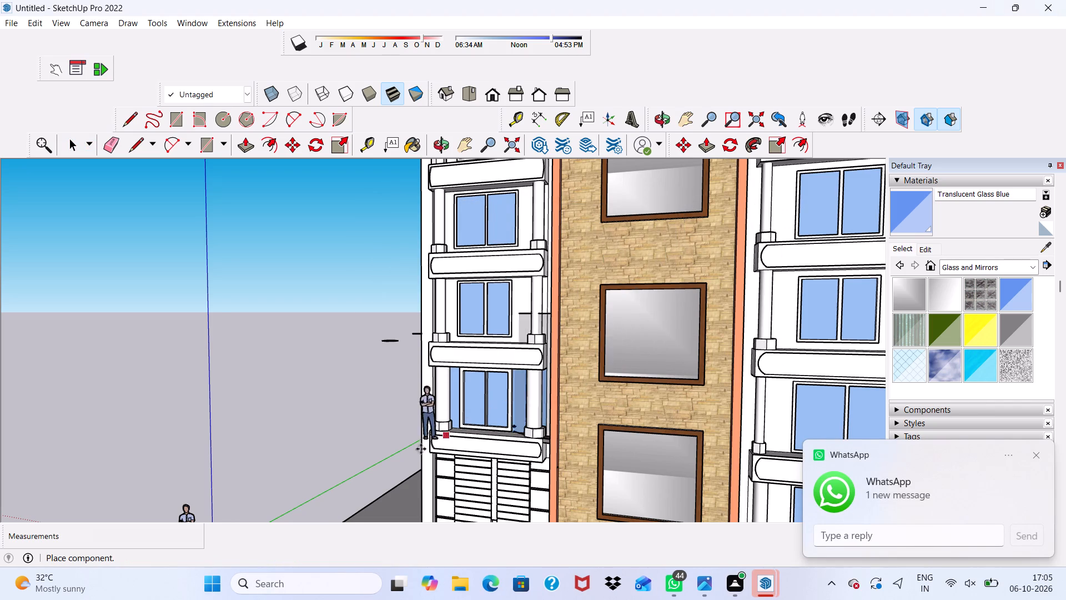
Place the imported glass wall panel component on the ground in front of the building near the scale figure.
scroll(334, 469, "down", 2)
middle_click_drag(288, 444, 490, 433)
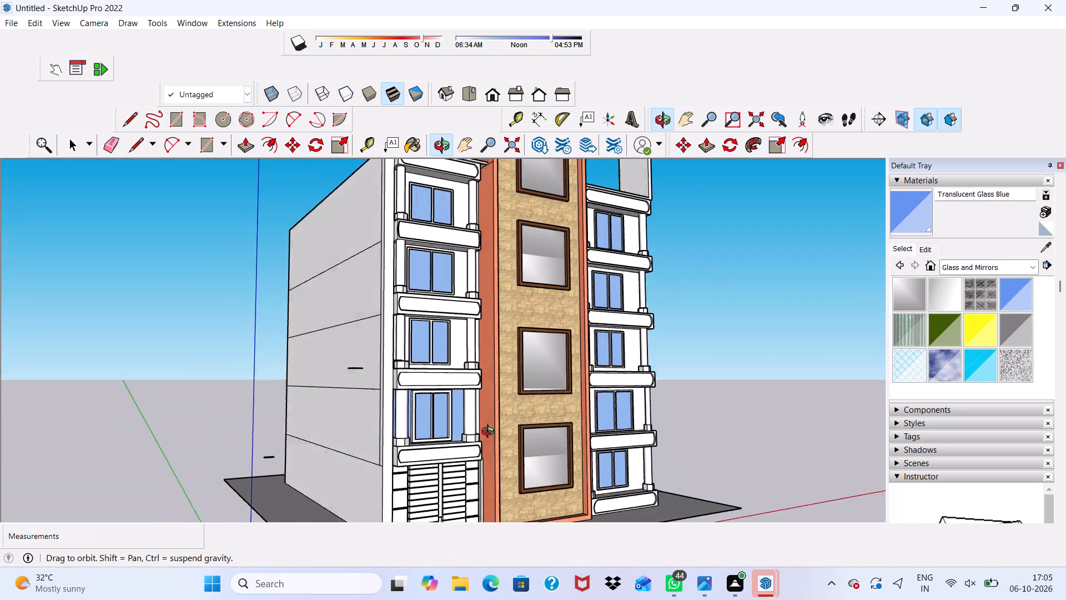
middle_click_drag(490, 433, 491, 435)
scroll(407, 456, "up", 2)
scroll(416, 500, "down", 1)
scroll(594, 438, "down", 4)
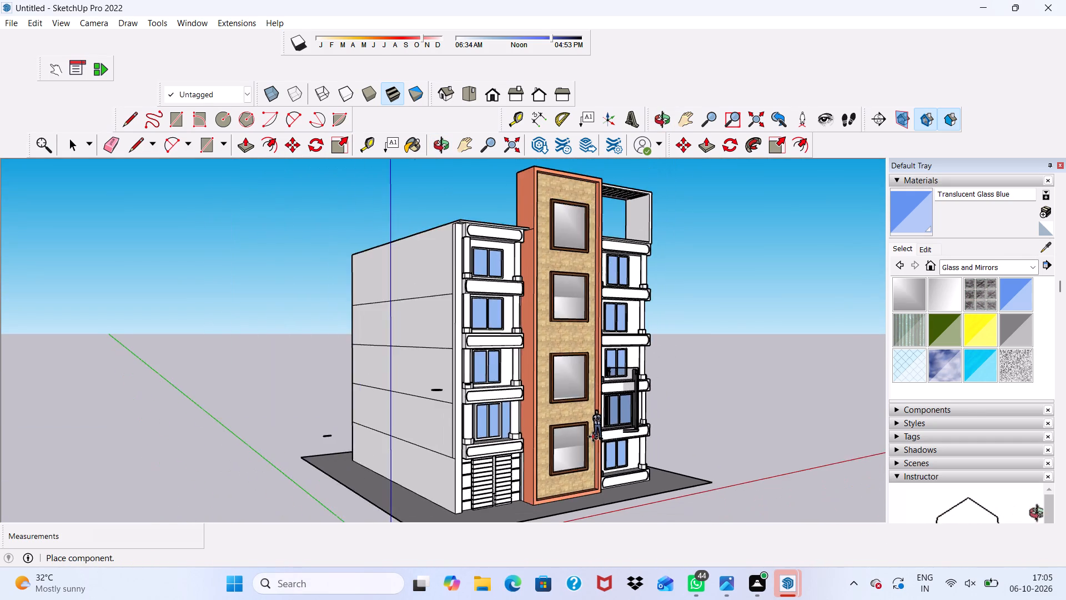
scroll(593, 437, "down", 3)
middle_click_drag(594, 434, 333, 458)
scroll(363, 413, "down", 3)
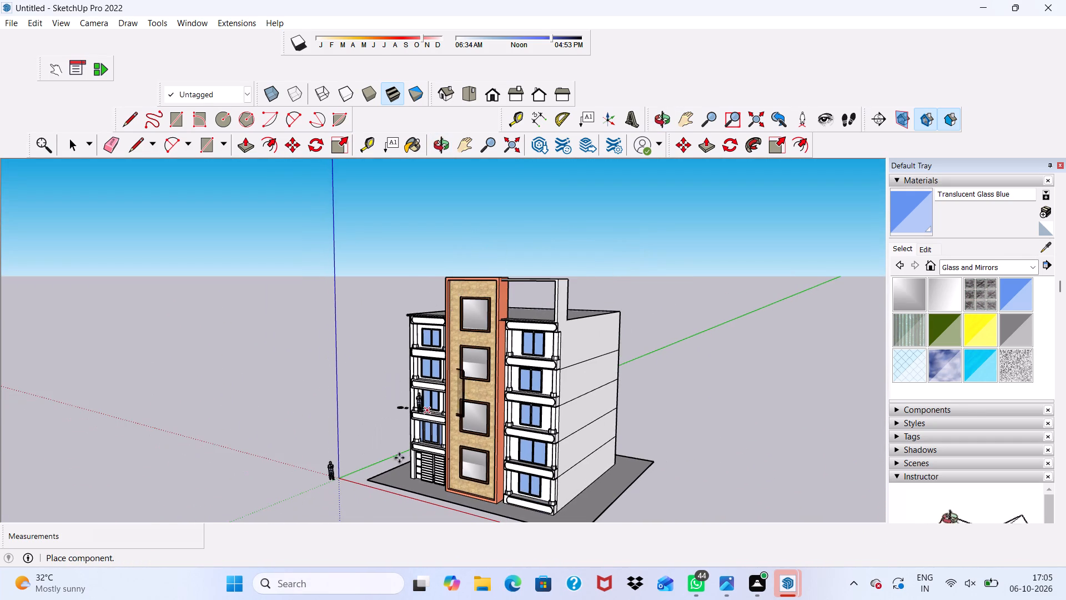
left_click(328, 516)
Deselect the placed glass wall panel and examine its shape and size against the building's balconies.
scroll(385, 488, "up", 3)
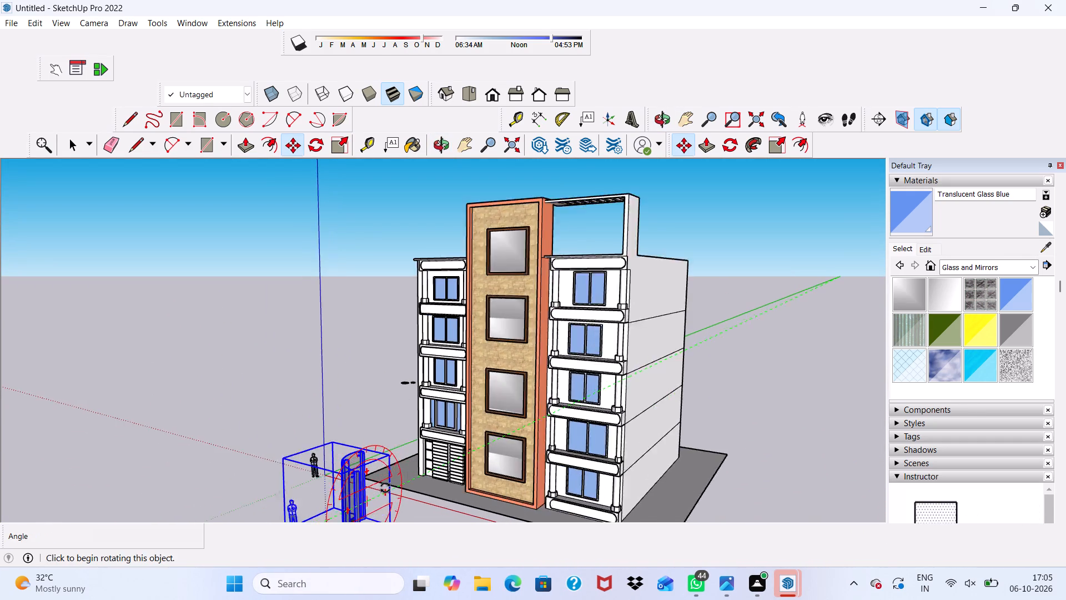
scroll(385, 488, "up", 4)
middle_click_drag(354, 474, 546, 384)
scroll(542, 416, "up", 5)
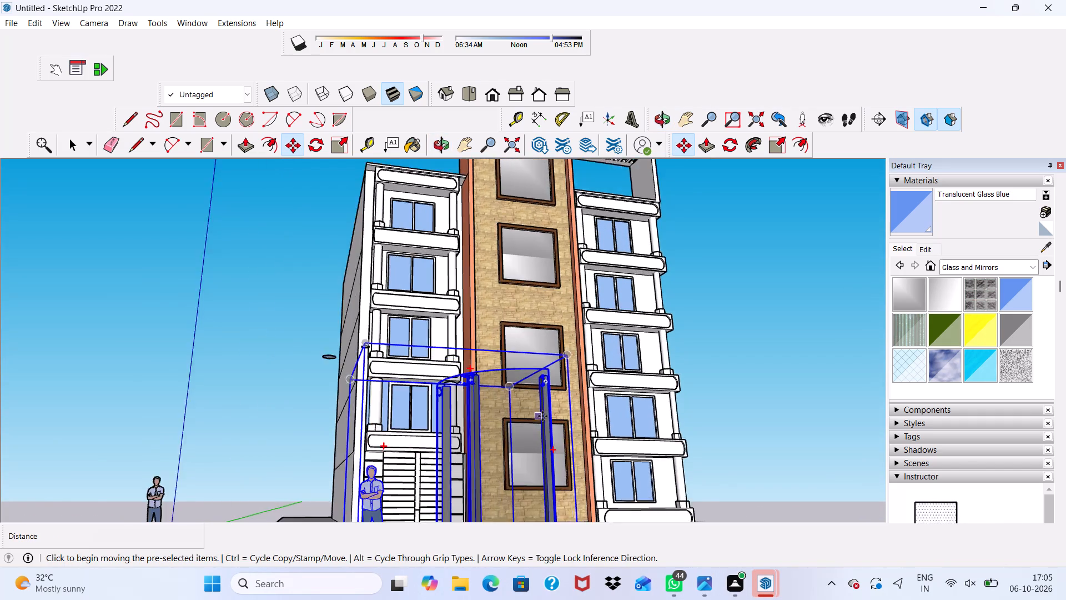
scroll(542, 417, "up", 3)
left_click(777, 334)
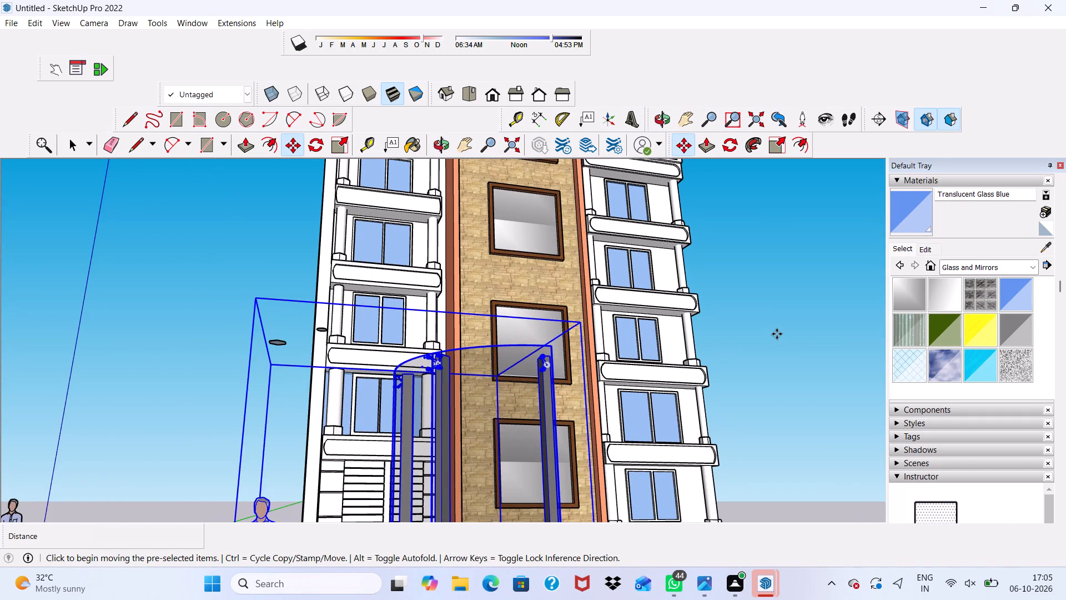
key("space")
scroll(777, 334, "up", 1)
left_click(777, 334)
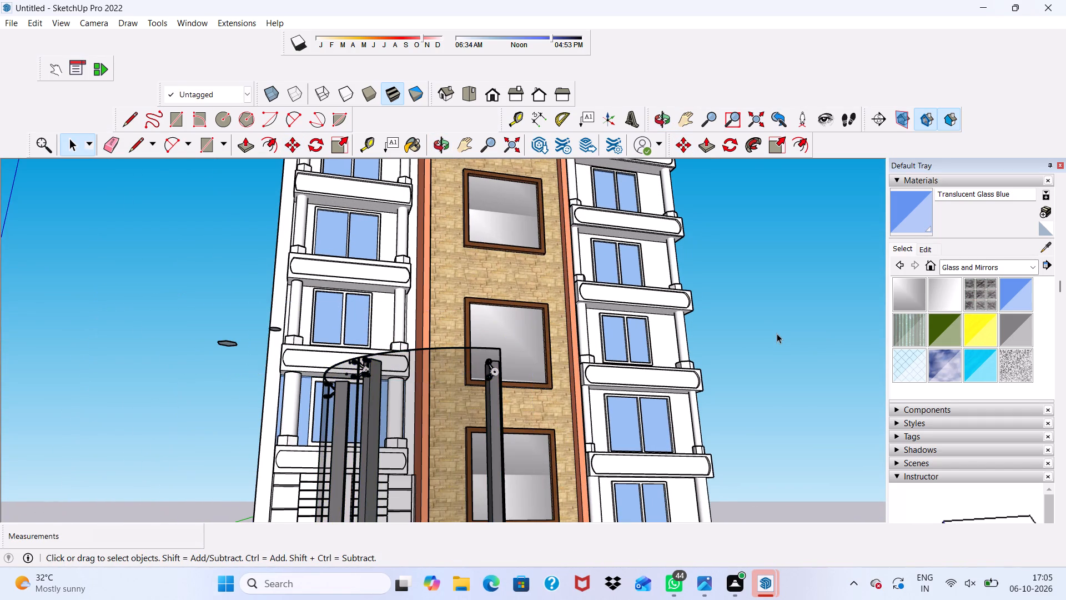
scroll(368, 443, "down", 11)
scroll(388, 368, "up", 3)
middle_click_drag(388, 366, 420, 363)
middle_click_drag(386, 379, 386, 381)
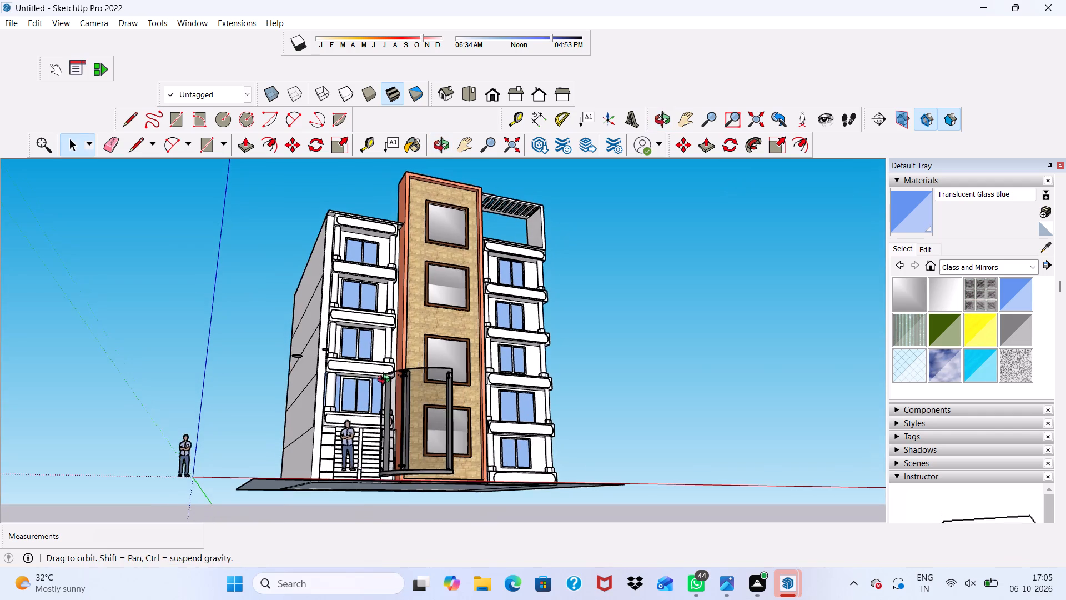
middle_click_drag(386, 381, 106, 500)
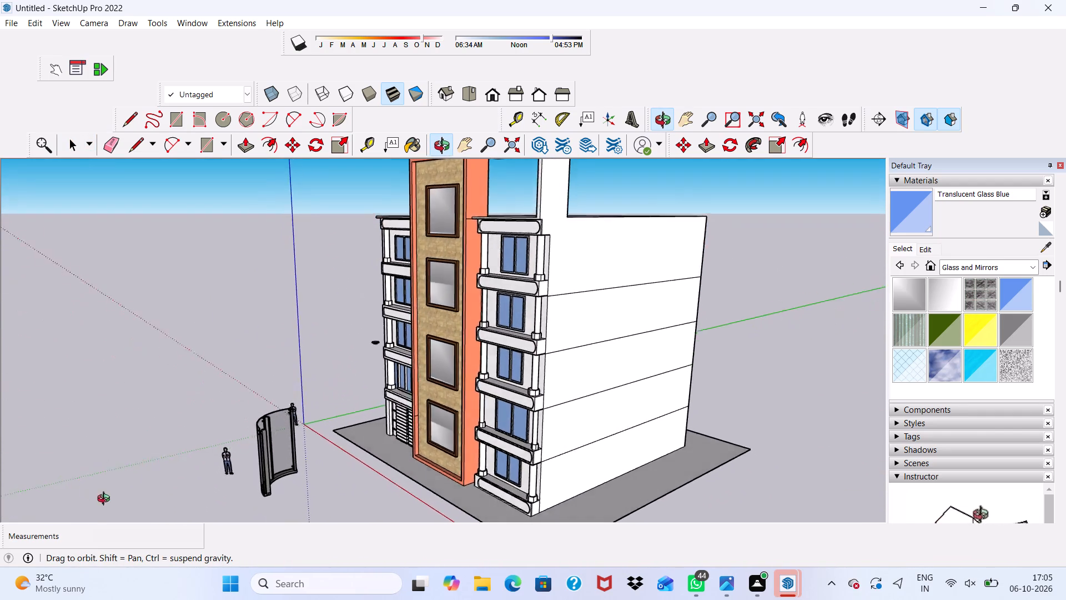
middle_click_drag(106, 500, 334, 473)
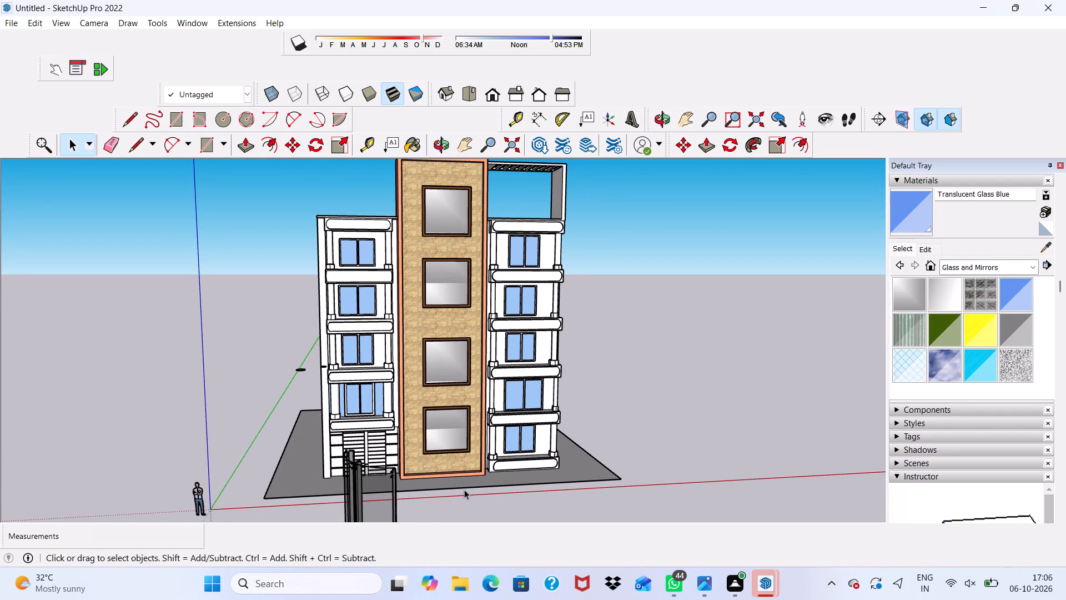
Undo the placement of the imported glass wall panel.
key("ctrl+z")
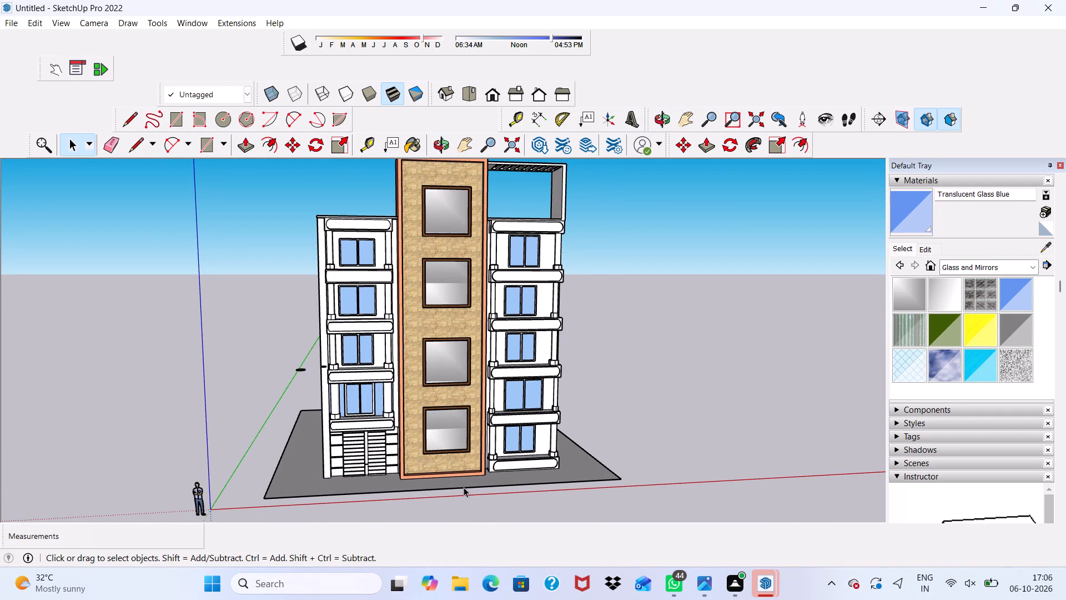
Examine the balcony front panels on the building wing above the shuttered ground floor up close.
scroll(464, 487, "up", 5)
scroll(322, 326, "up", 5)
scroll(311, 308, "down", 4)
middle_click_drag(309, 305, 295, 367)
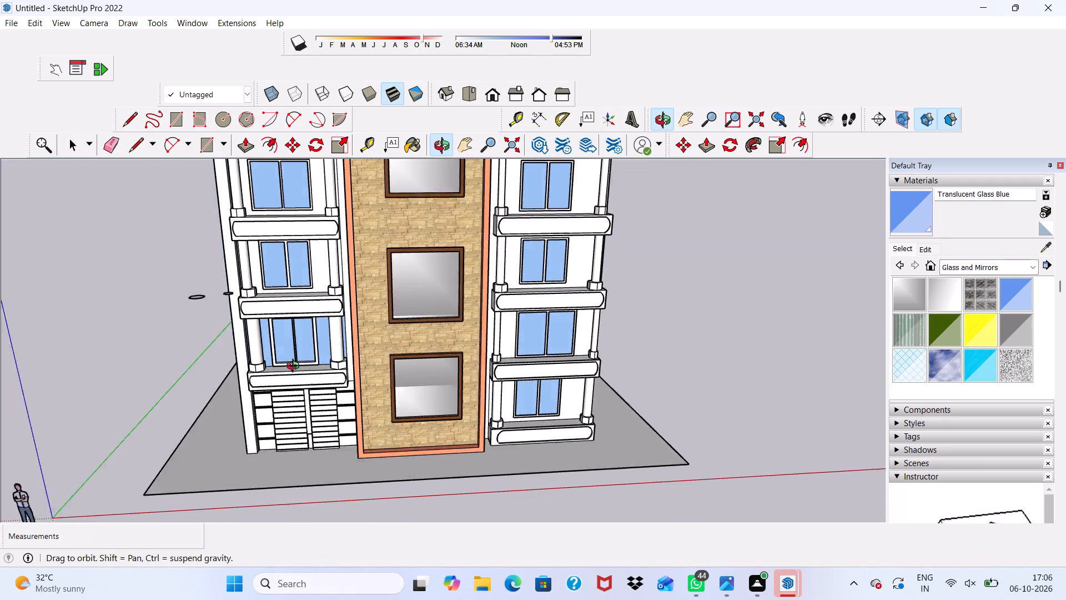
middle_click_drag(295, 367, 283, 228)
scroll(314, 311, "down", 6)
scroll(339, 429, "up", 9)
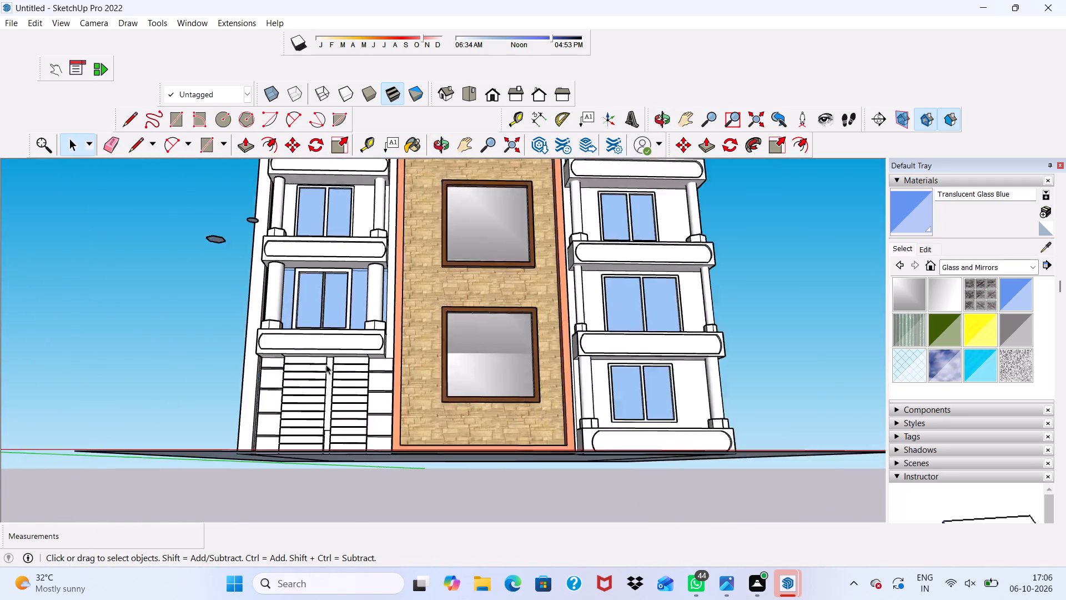
scroll(326, 364, "up", 1)
scroll(326, 364, "down", 6)
middle_click_drag(377, 286, 288, 414)
scroll(302, 298, "up", 8)
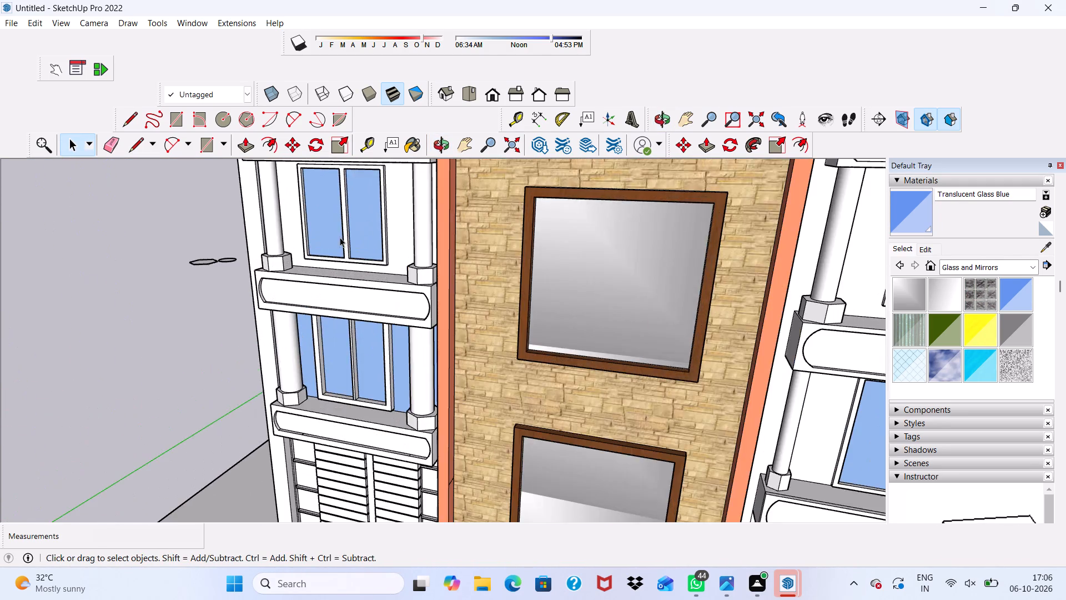
scroll(340, 237, "up", 5)
scroll(325, 296, "up", 2)
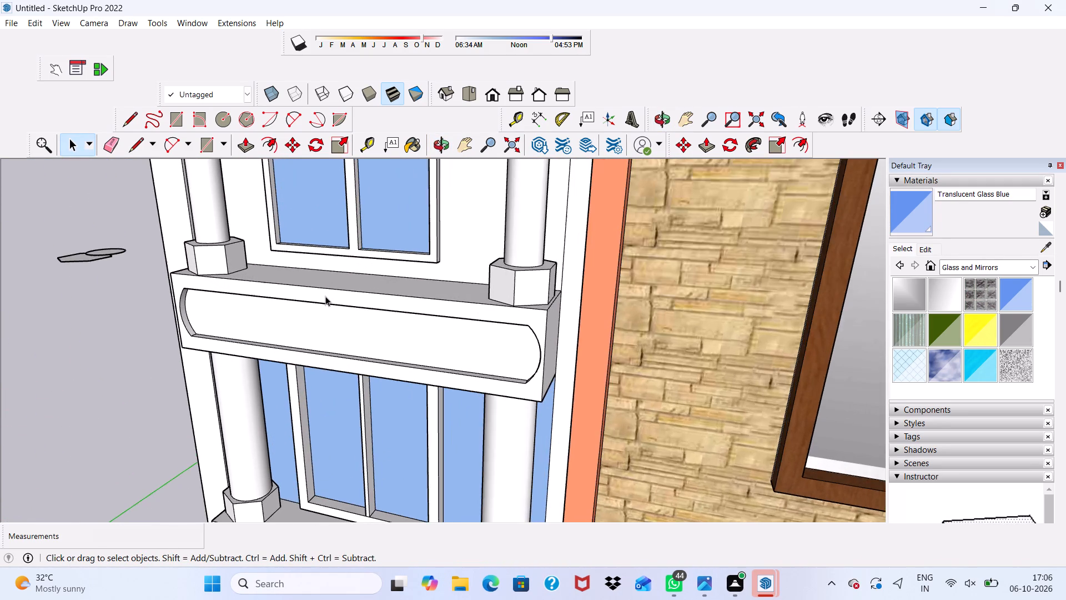
scroll(325, 296, "up", 1)
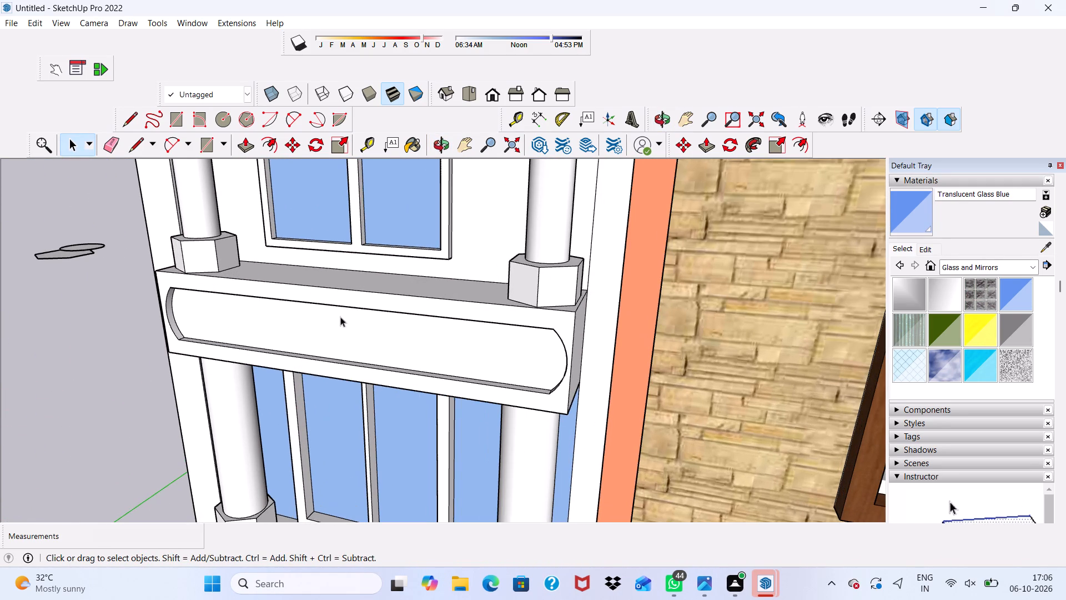
Examine the recessed balcony front panels and the shuttered ground floor of the left wing from close up and further away.
scroll(361, 420, "up", 4)
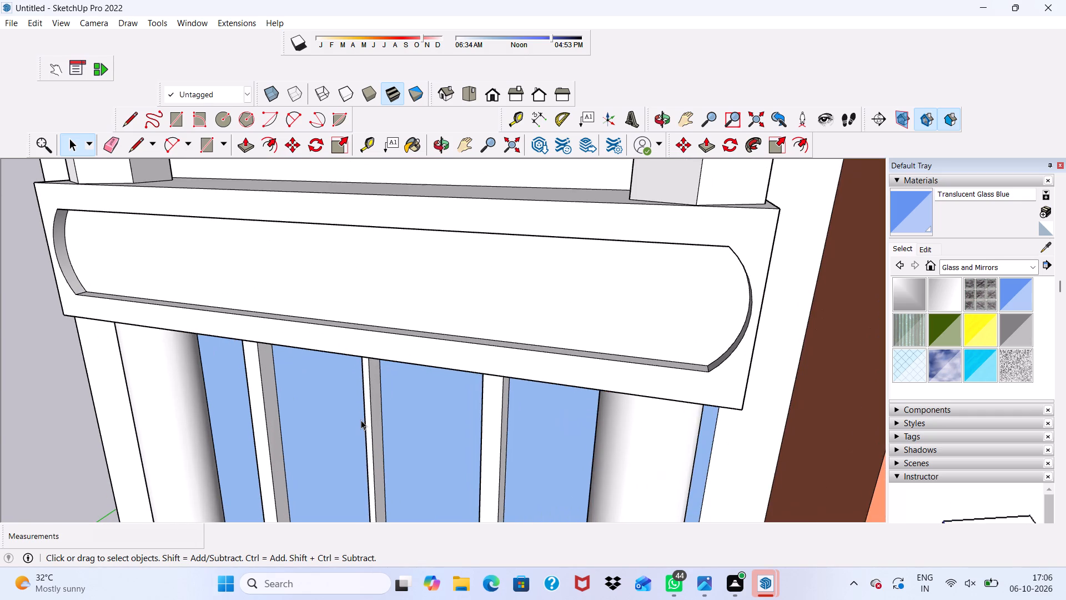
scroll(361, 420, "down", 3)
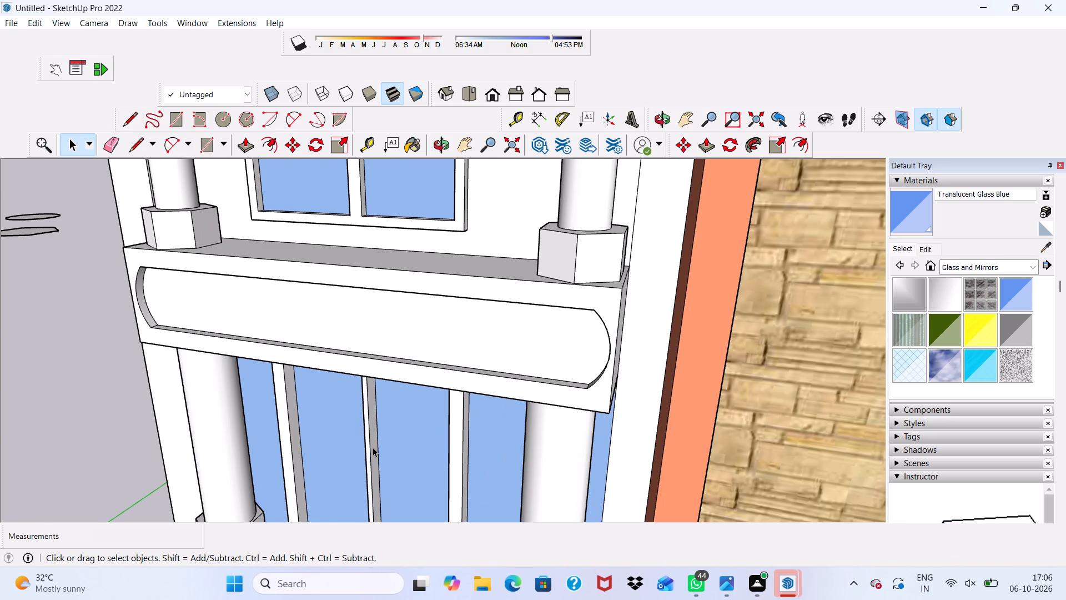
scroll(378, 463, "up", 1)
scroll(387, 484, "down", 1)
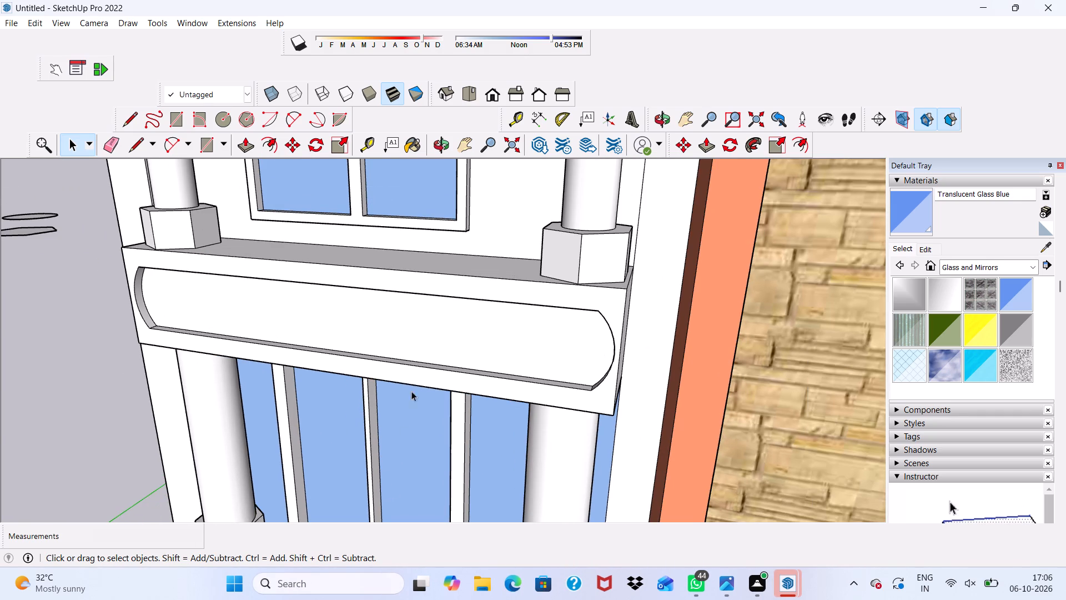
scroll(411, 382, "up", 1)
scroll(413, 372, "down", 15)
scroll(514, 504, "up", 3)
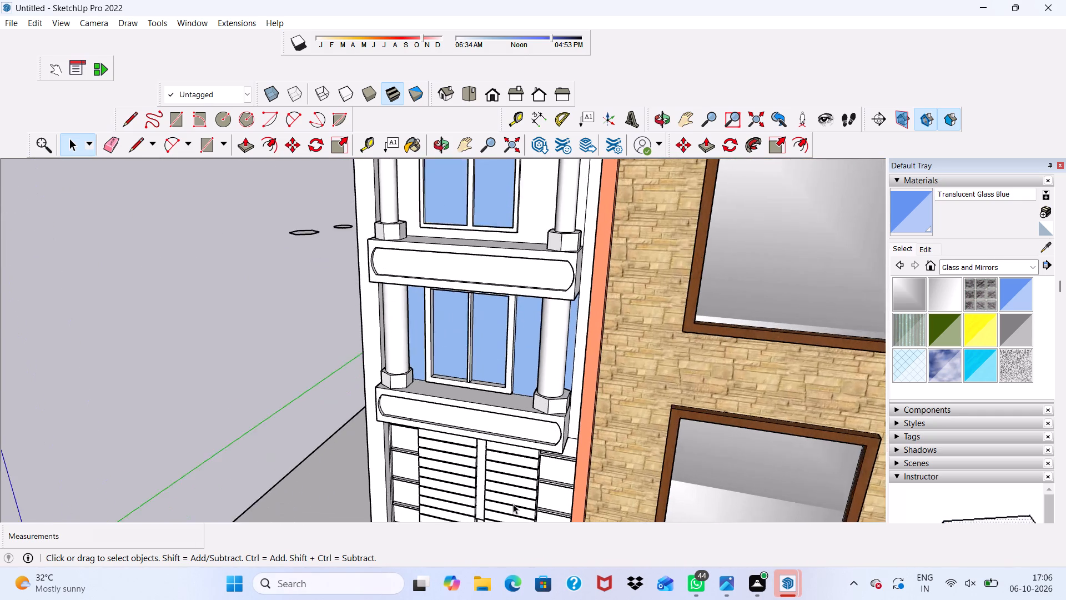
scroll(513, 504, "up", 1)
scroll(513, 504, "down", 4)
scroll(525, 456, "down", 3)
middle_click_drag(512, 475, 551, 418)
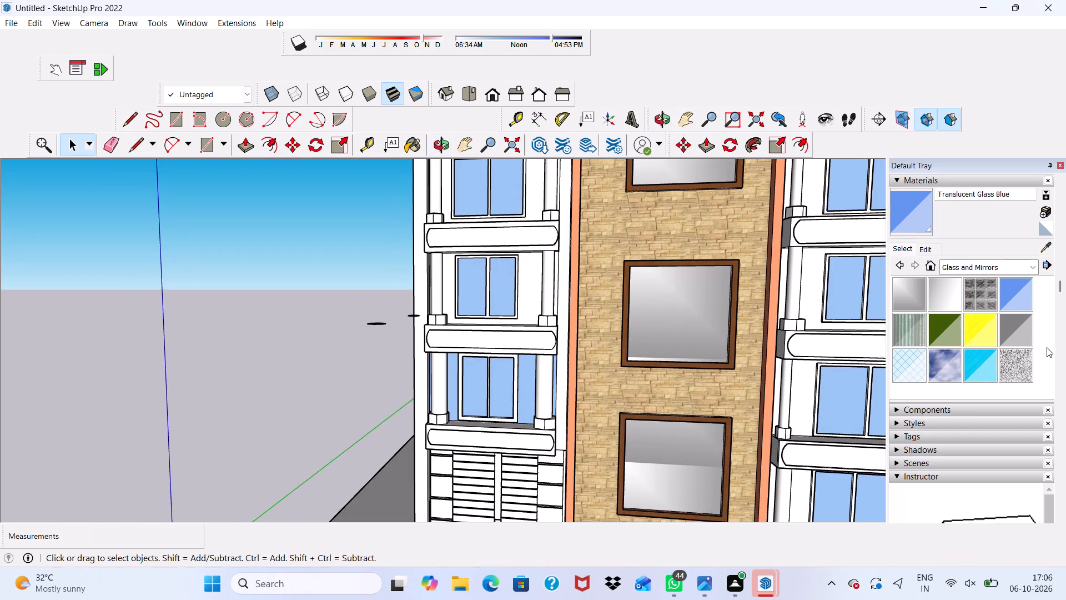
Paint the top two slats of the left ground-floor shutter with Color M05 from the Colors collection.
left_click(1037, 268)
left_click(985, 313)
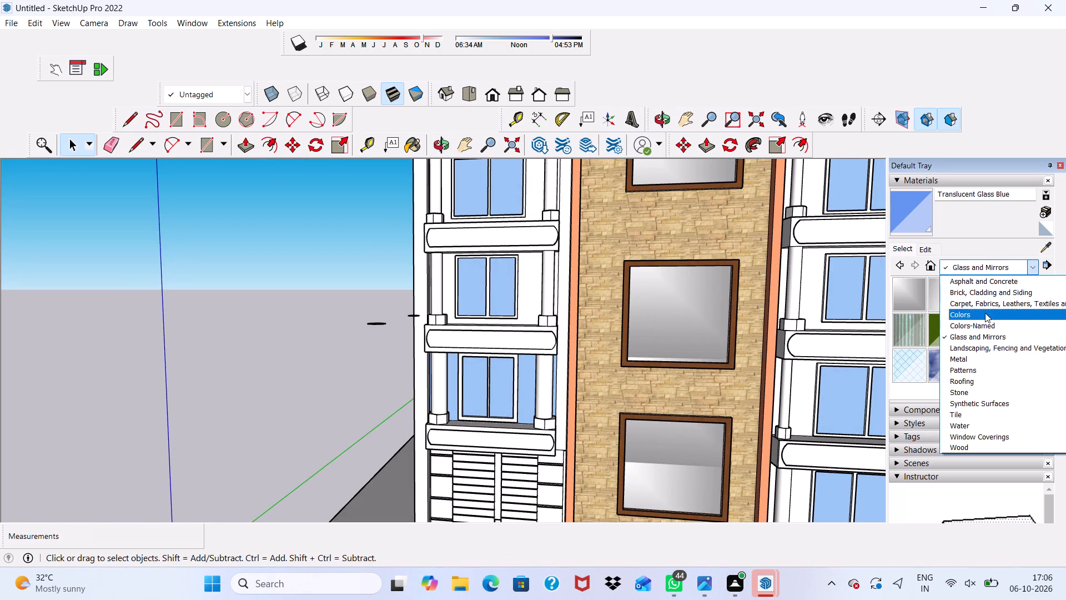
scroll(1002, 379, "up", 2)
scroll(1002, 378, "down", 15)
scroll(976, 407, "up", 1)
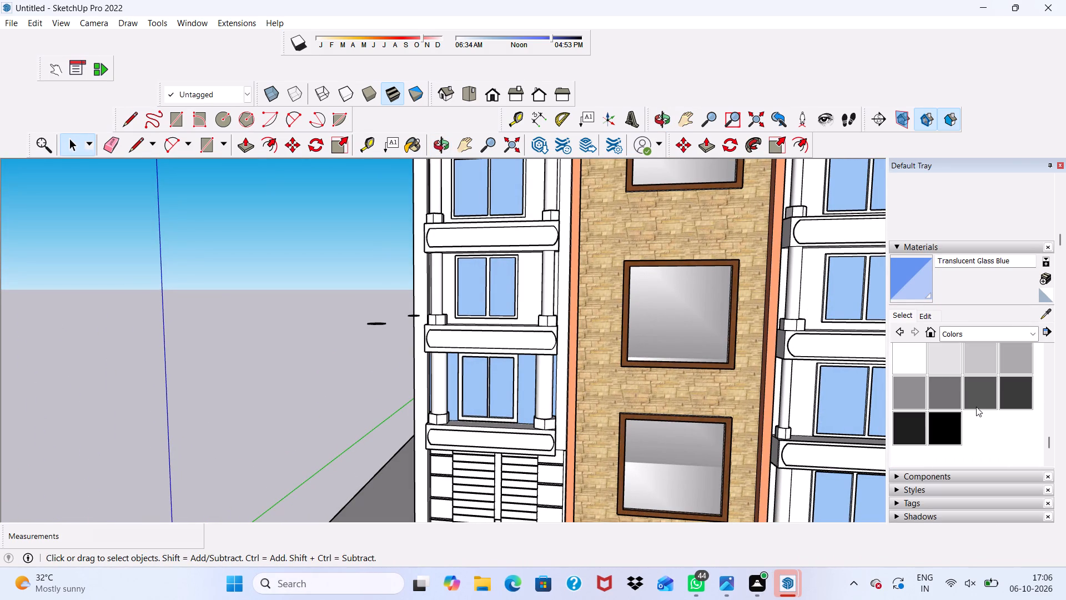
left_click(951, 392)
scroll(577, 483, "up", 5)
scroll(341, 464, "down", 1)
scroll(341, 464, "up", 1)
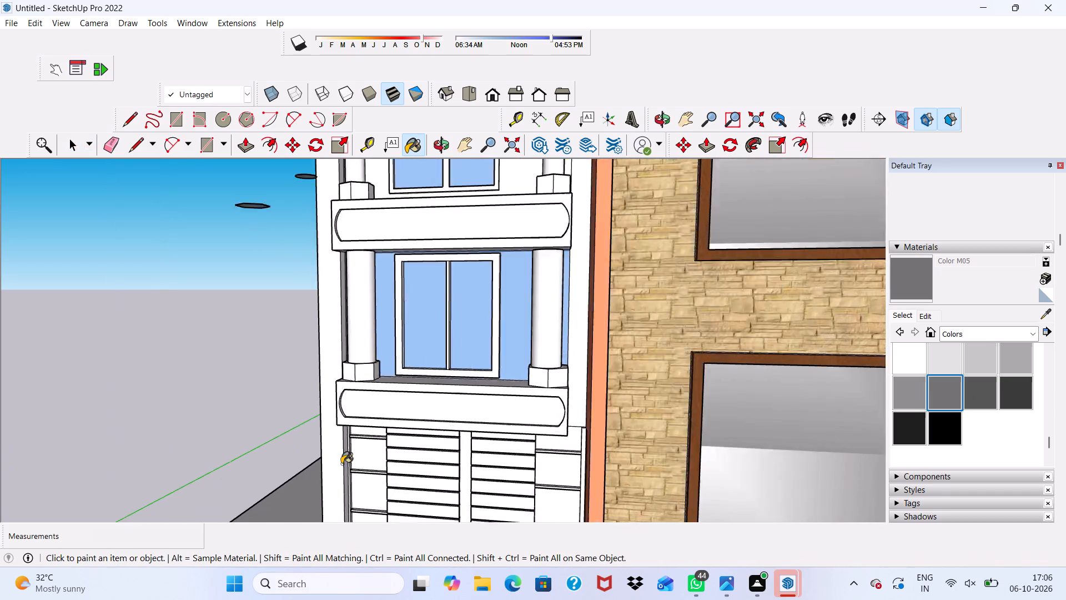
scroll(341, 464, "up", 8)
scroll(446, 411, "up", 7)
middle_click_drag(463, 370, 475, 348)
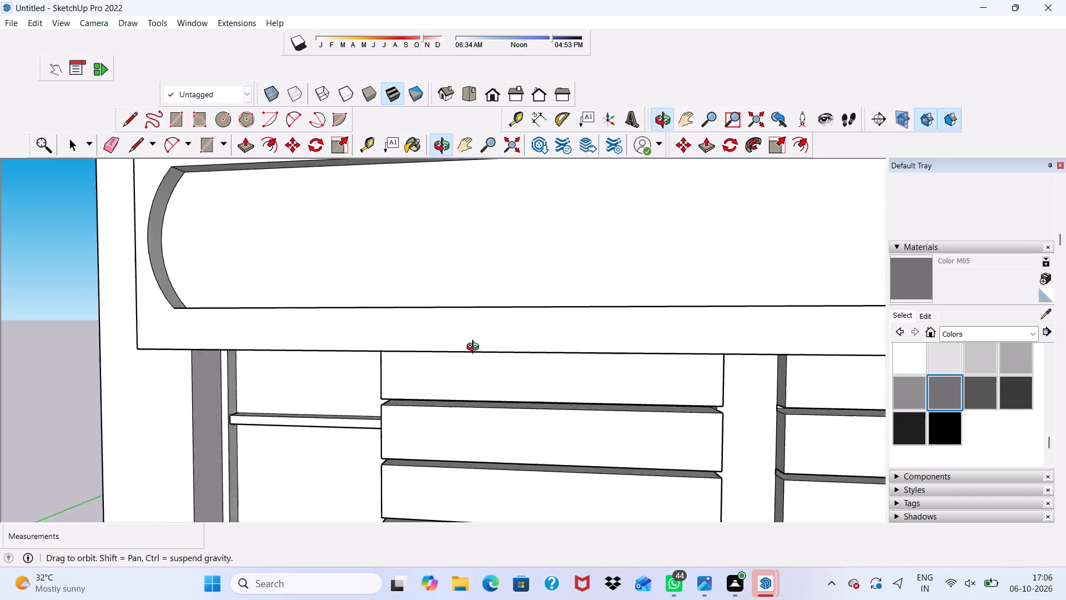
middle_click_drag(475, 348, 490, 294)
scroll(490, 290, "up", 1)
left_click(461, 378)
left_click(453, 448)
Paint the third to sixth slats of the left ground-floor shutter with Color M05.
scroll(453, 448, "down", 2)
scroll(453, 448, "up", 1)
scroll(453, 448, "down", 8)
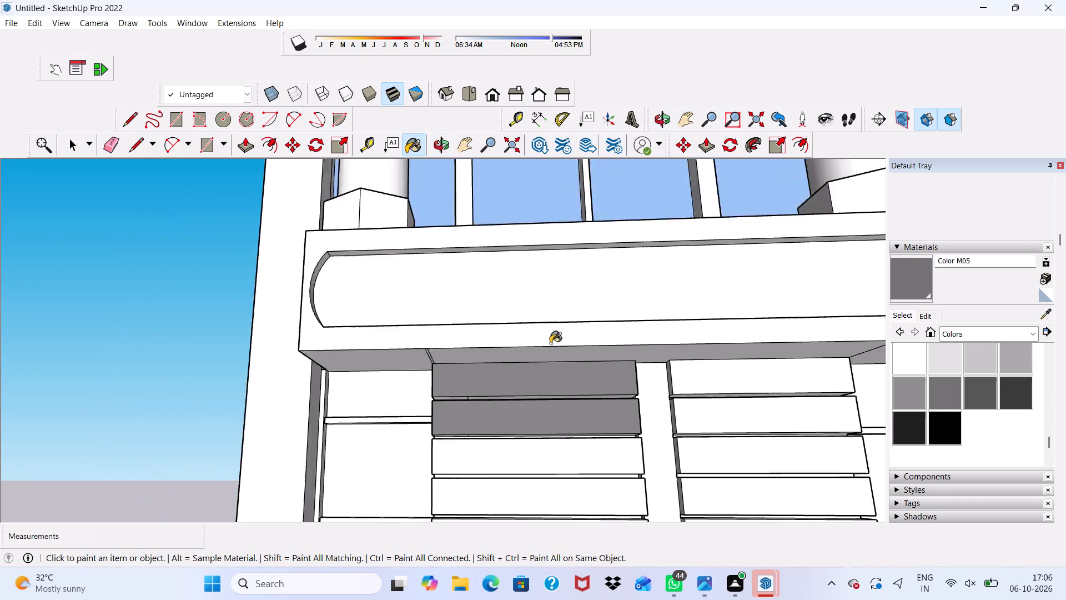
scroll(550, 343, "down", 1)
scroll(592, 337, "up", 2)
scroll(592, 337, "down", 5)
scroll(519, 439, "up", 5)
left_click(531, 388)
left_click(520, 428)
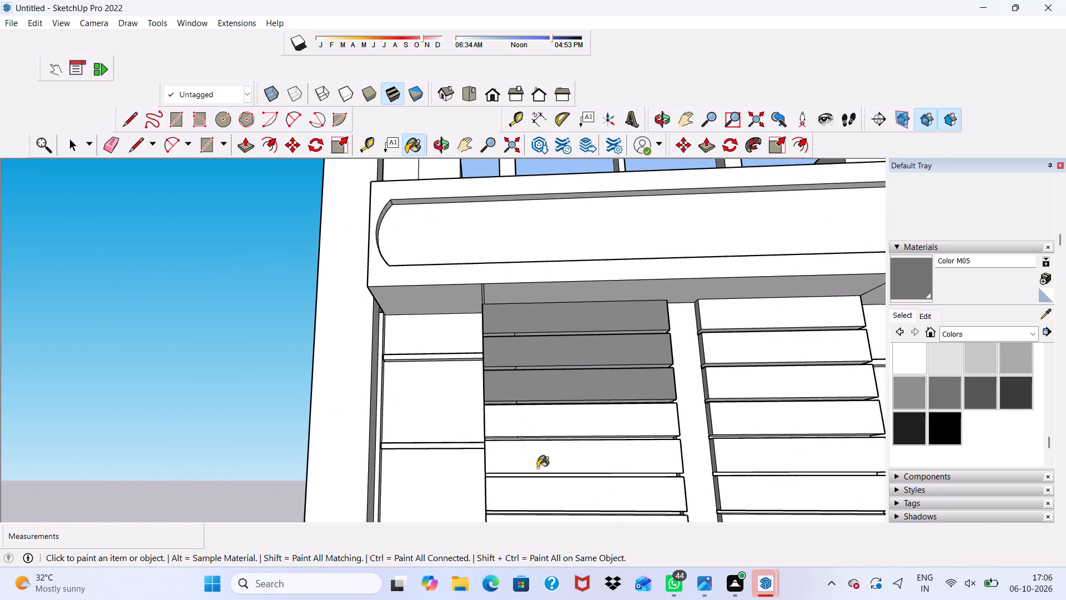
left_click(541, 456)
left_click(539, 489)
Paint the seventh to eleventh slats of the left ground-floor shutter with Color M05.
scroll(515, 411, "down", 19)
scroll(589, 380, "up", 1)
scroll(595, 388, "down", 1)
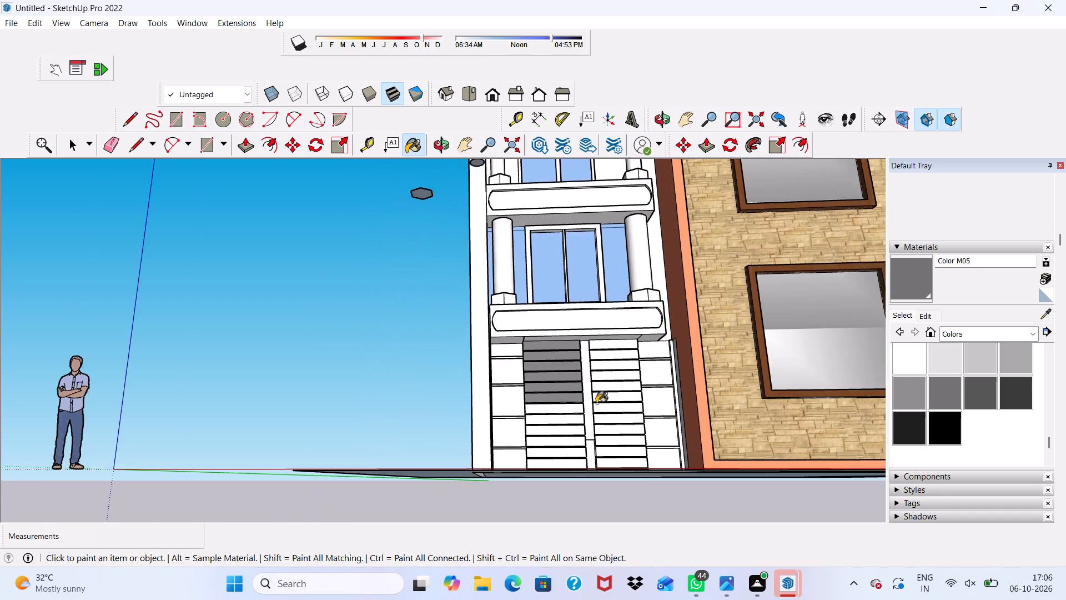
scroll(578, 413, "up", 9)
left_click(571, 406)
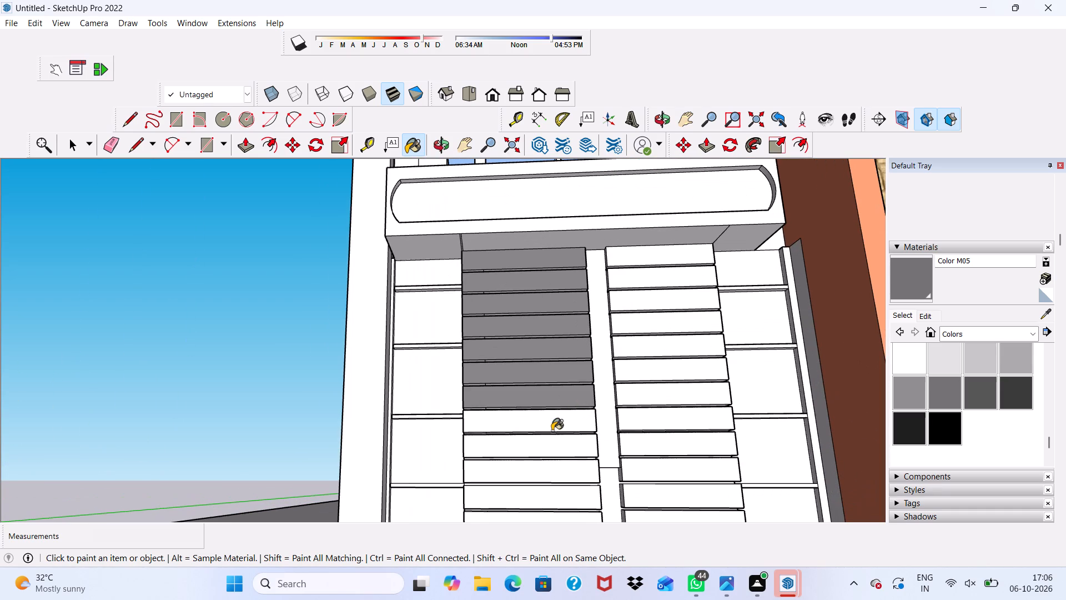
left_click(552, 431)
left_click(545, 458)
left_click(536, 492)
left_click(536, 473)
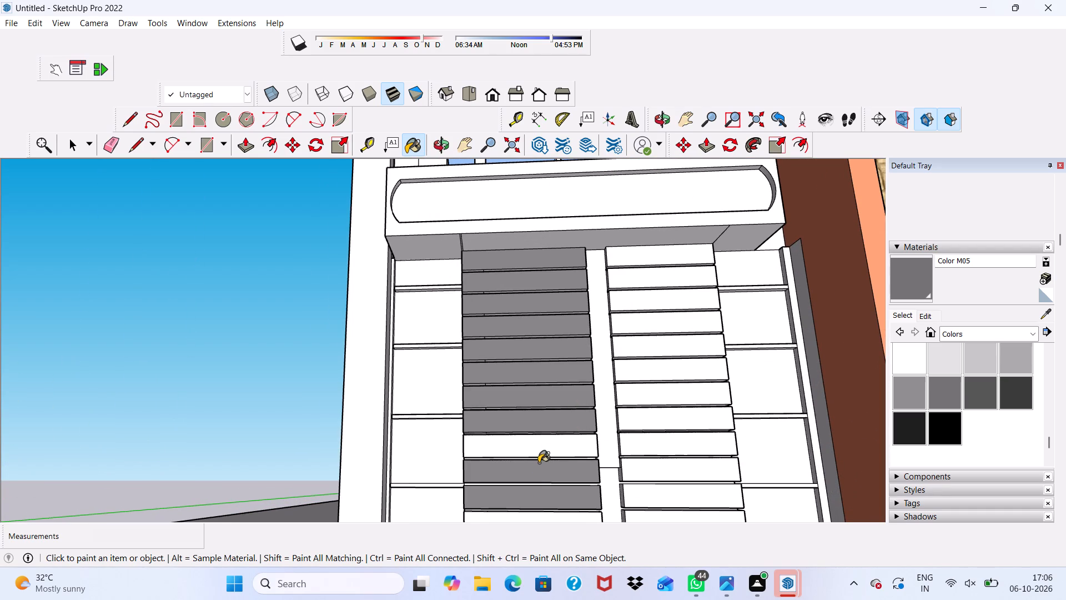
left_click(540, 449)
Paint the remaining slats at the foot of the left shutter, including the thin bottom strip, with Color M05.
scroll(540, 448, "down", 1)
scroll(540, 448, "up", 1)
scroll(540, 448, "down", 5)
scroll(551, 359, "up", 1)
scroll(551, 359, "down", 3)
scroll(567, 472, "up", 9)
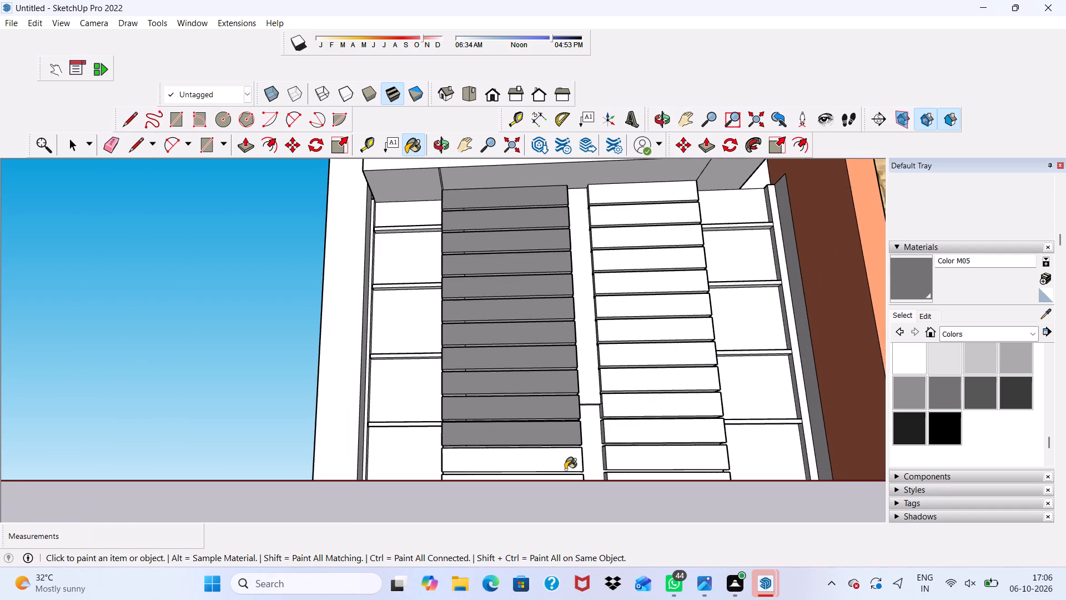
left_click(559, 458)
middle_click_drag(559, 458, 536, 528)
scroll(519, 482, "up", 4)
left_click(518, 477)
Paint the thin bottom strip and the five slats above it on the right ground-floor shutter with Color M05.
scroll(522, 482, "up", 3)
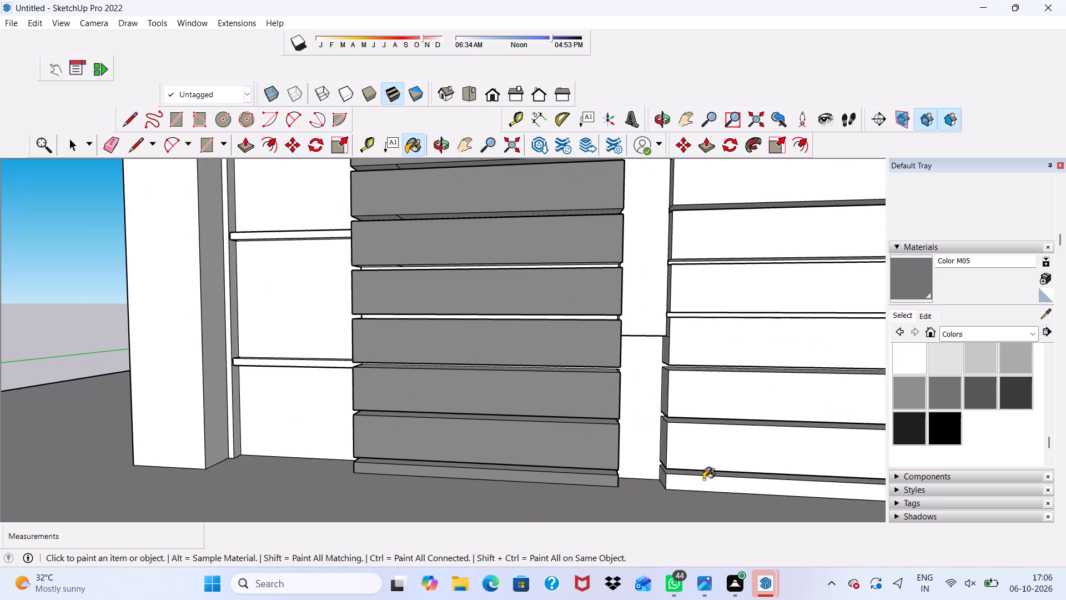
left_click(703, 478)
left_click(705, 456)
left_click(709, 400)
left_click(705, 333)
left_click(706, 288)
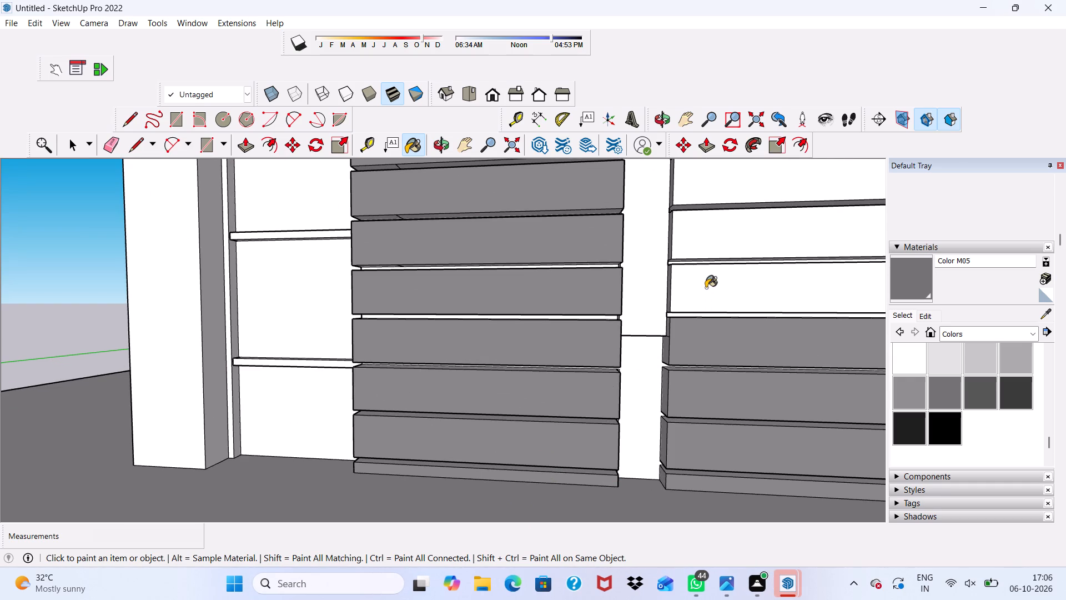
left_click(715, 236)
Paint the remaining upper slats of the right ground-floor shutter with Color M05, up to the balcony underside.
scroll(715, 244, "down", 17)
scroll(728, 256, "up", 5)
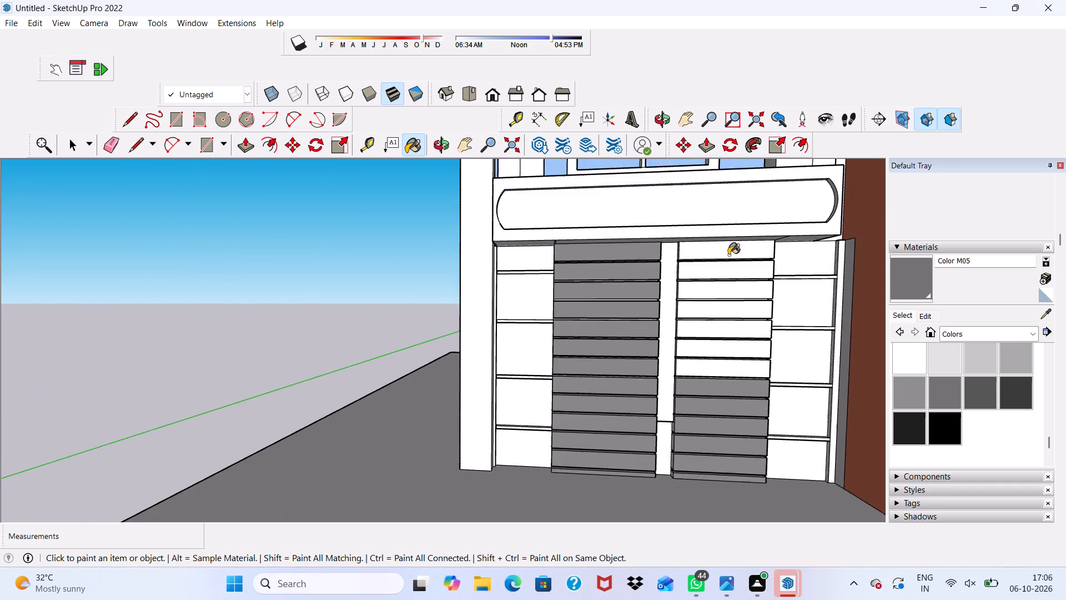
scroll(728, 255, "up", 5)
left_click(729, 254)
left_click(718, 261)
left_click(706, 316)
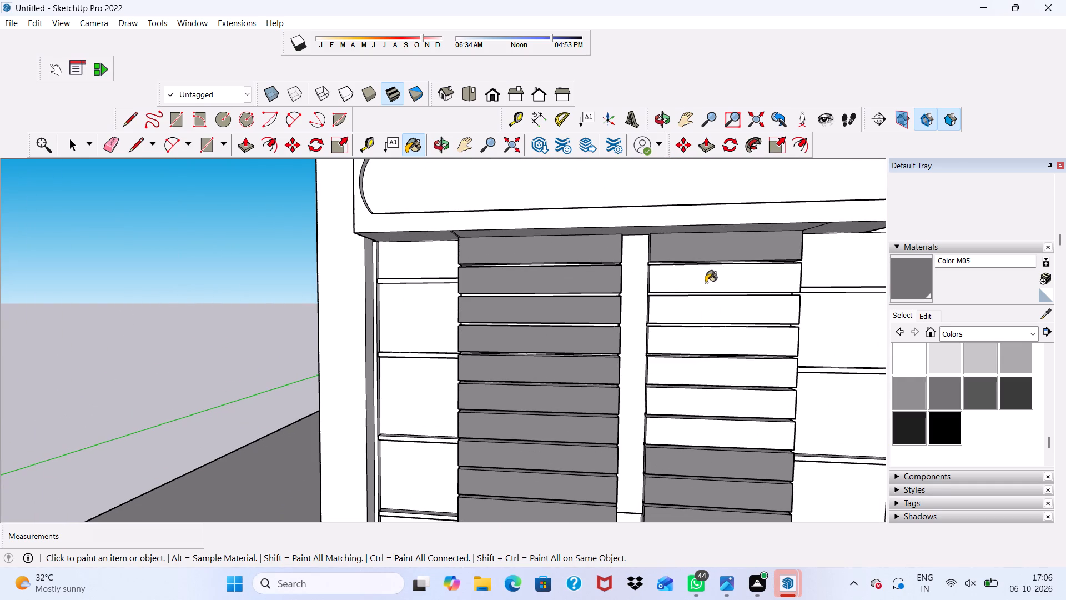
left_click(706, 282)
left_click(701, 343)
left_click(701, 383)
left_click(705, 400)
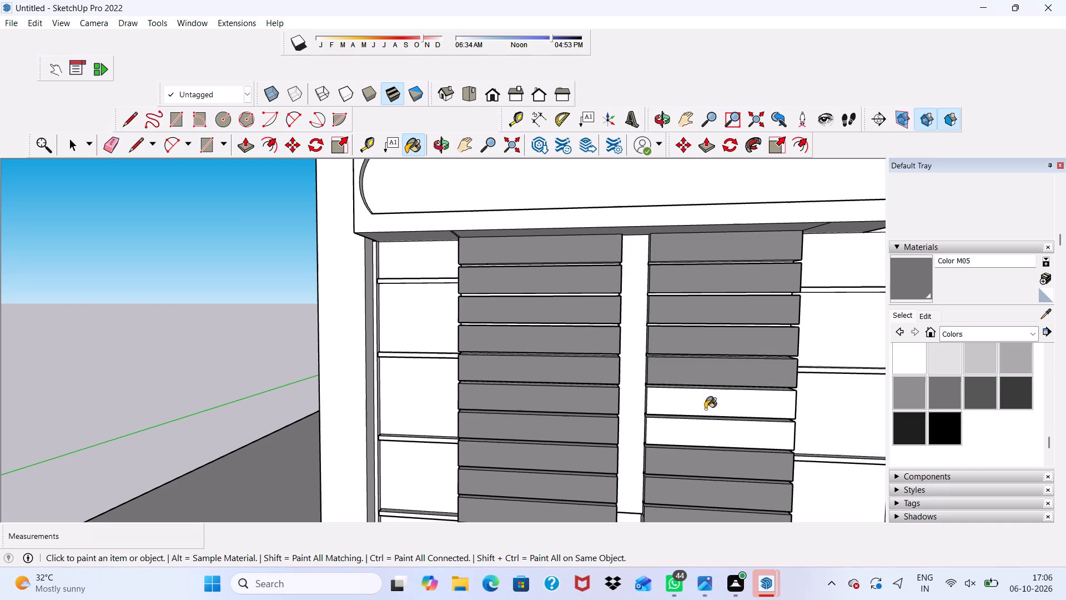
left_click(705, 435)
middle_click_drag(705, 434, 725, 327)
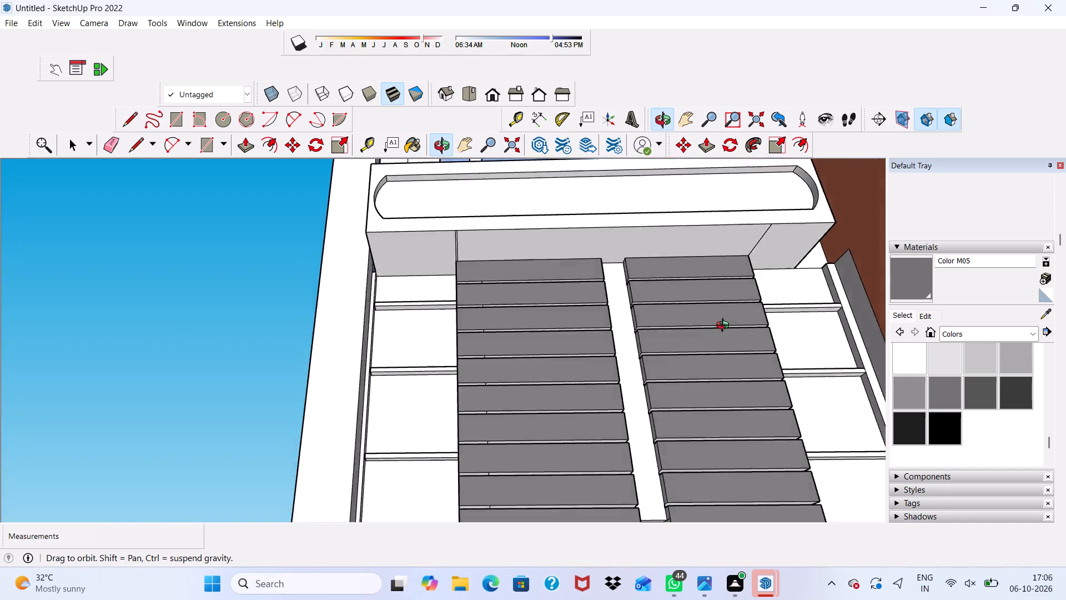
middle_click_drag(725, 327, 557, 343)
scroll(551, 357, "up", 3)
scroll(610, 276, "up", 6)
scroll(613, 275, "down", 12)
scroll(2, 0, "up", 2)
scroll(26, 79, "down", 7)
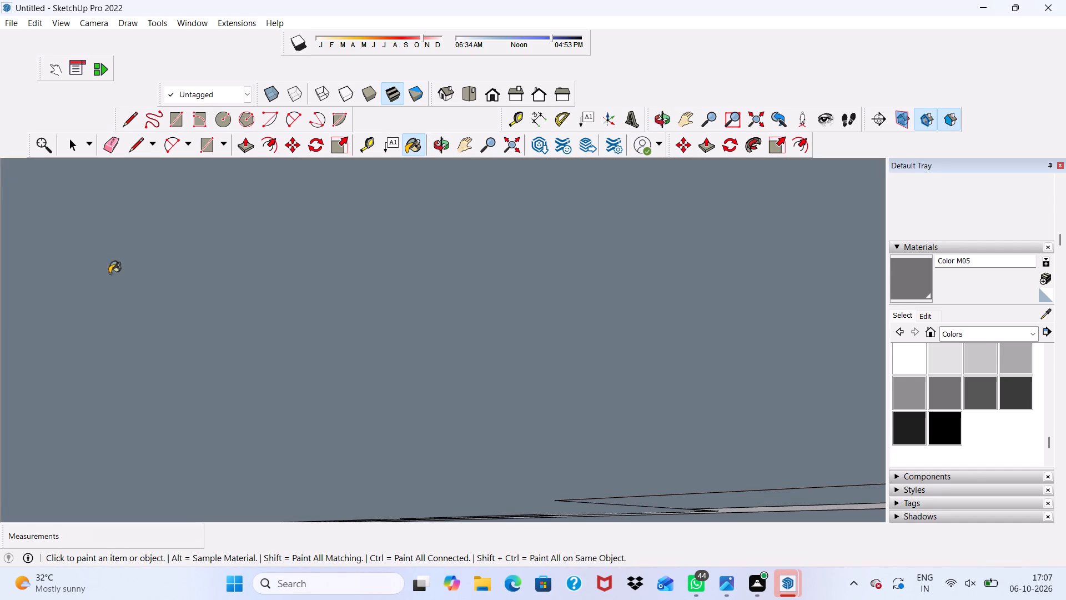
Paint the exposed side ends of six middle slats of the right shutter, facing the orange pilaster, with Color M05.
left_click(490, 68)
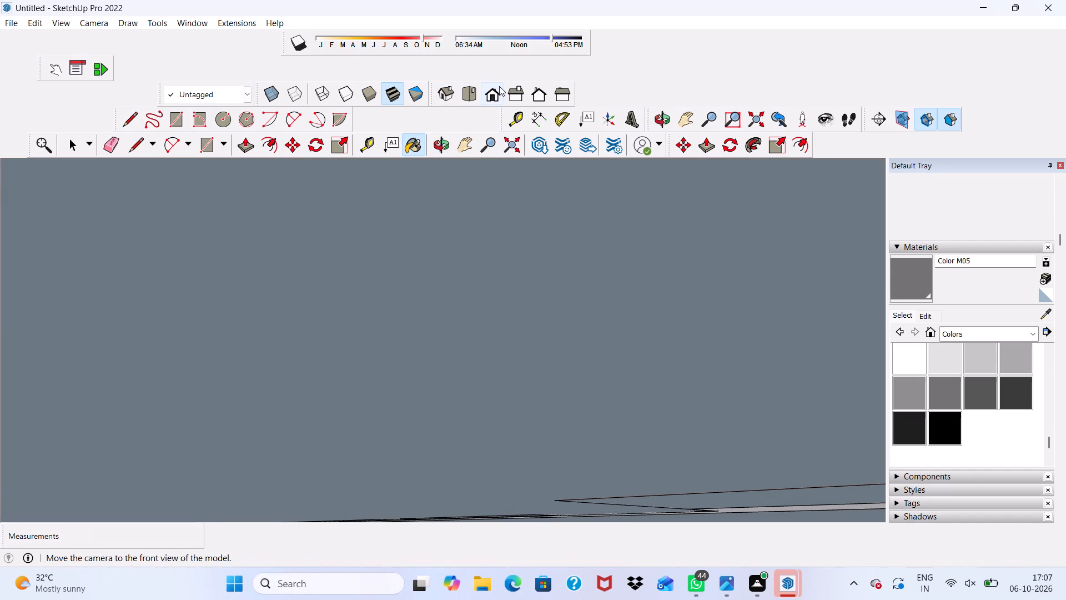
left_click(495, 98)
scroll(495, 98, "down", 6)
scroll(566, 223, "up", 1)
scroll(566, 223, "down", 7)
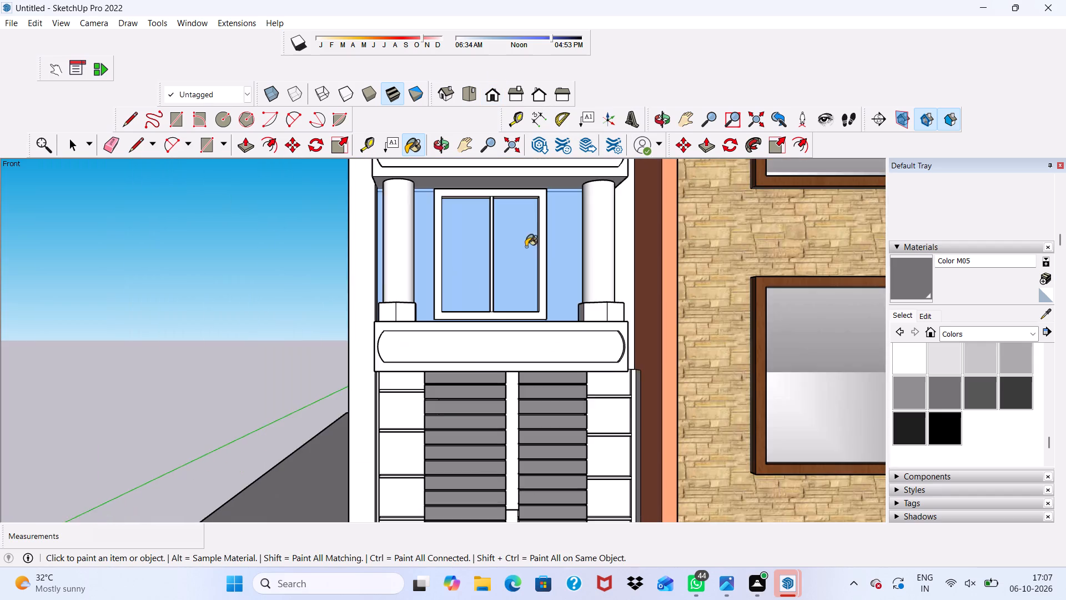
scroll(526, 247, "down", 6)
scroll(551, 433, "up", 11)
middle_click_drag(551, 429, 395, 439)
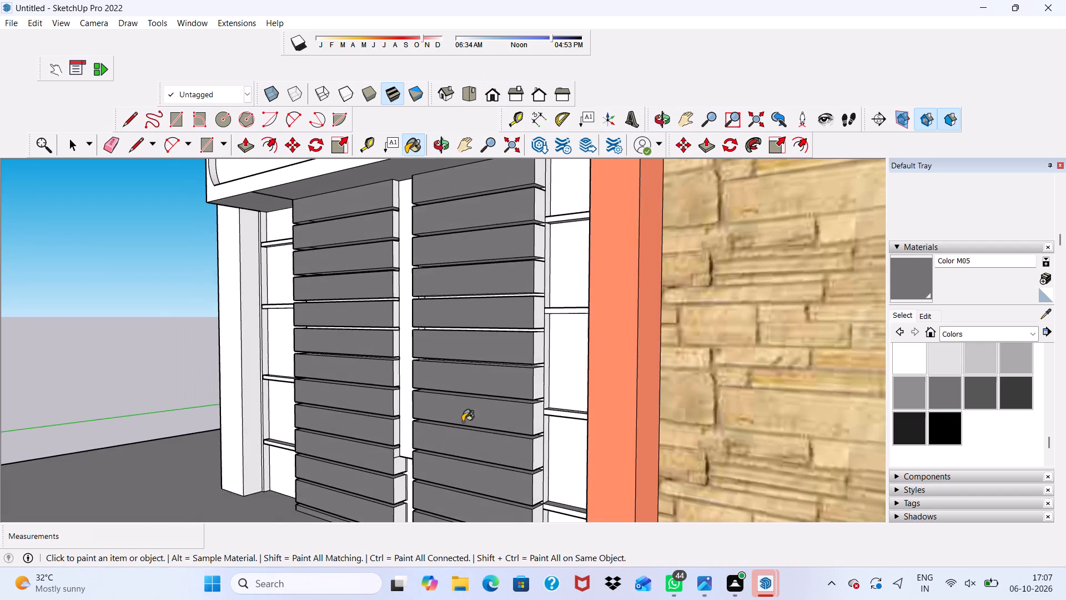
scroll(502, 407, "up", 3)
scroll(561, 232, "up", 2)
left_click(554, 223)
left_click(546, 276)
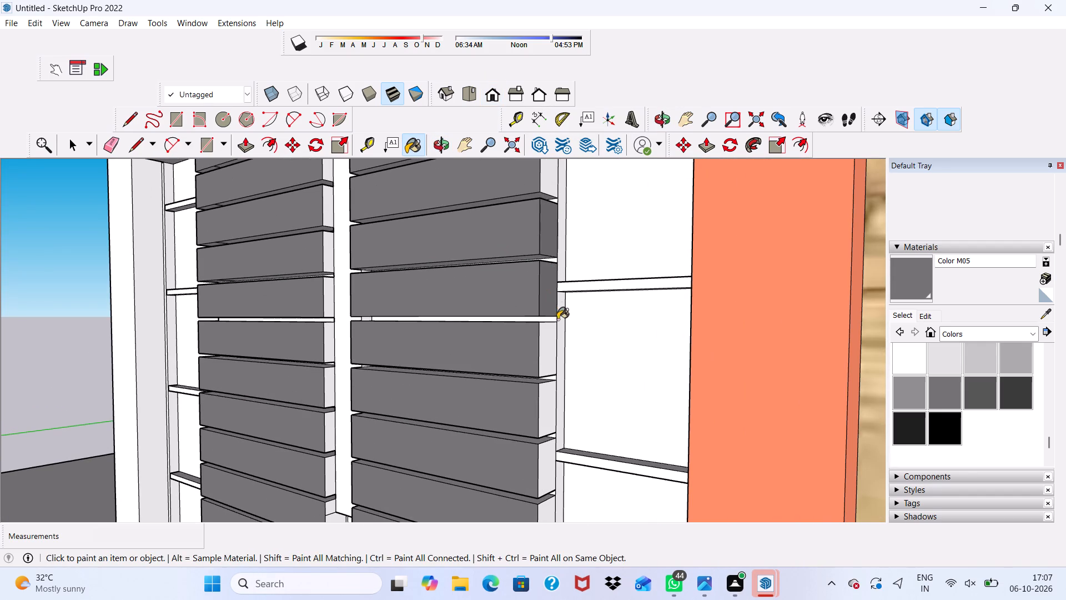
left_click_drag(557, 327, 556, 332)
left_click(555, 403)
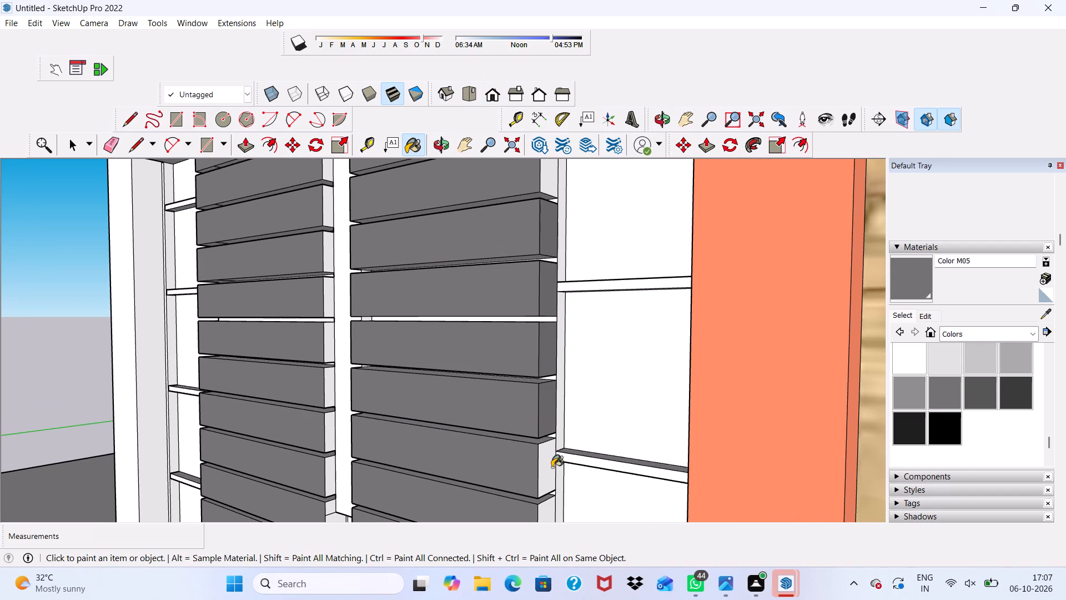
left_click(551, 467)
left_click(553, 507)
Paint the side ends of the right shutter's lowest slats and bottom strip, plus the narrow face beside them, with Color M05.
scroll(522, 402, "down", 9)
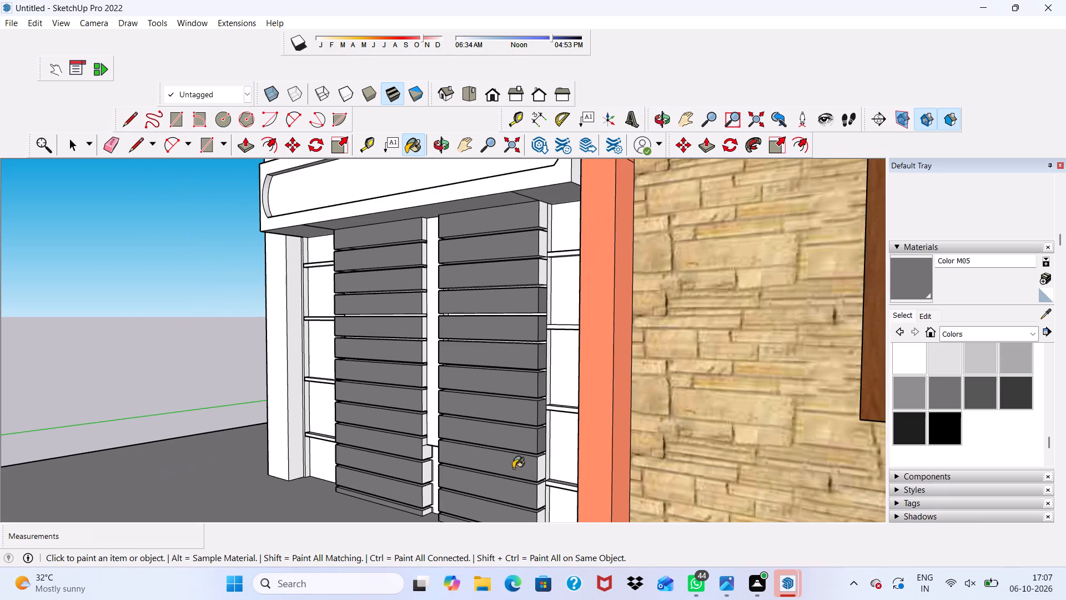
scroll(507, 484, "up", 3)
scroll(531, 326, "down", 4)
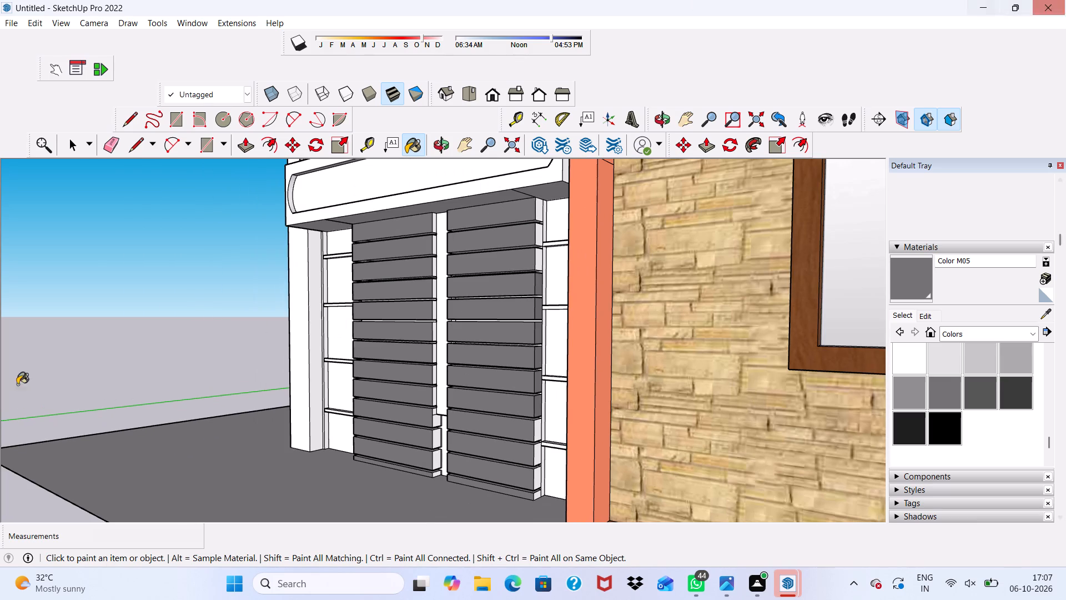
scroll(536, 433, "up", 4)
left_click(537, 432)
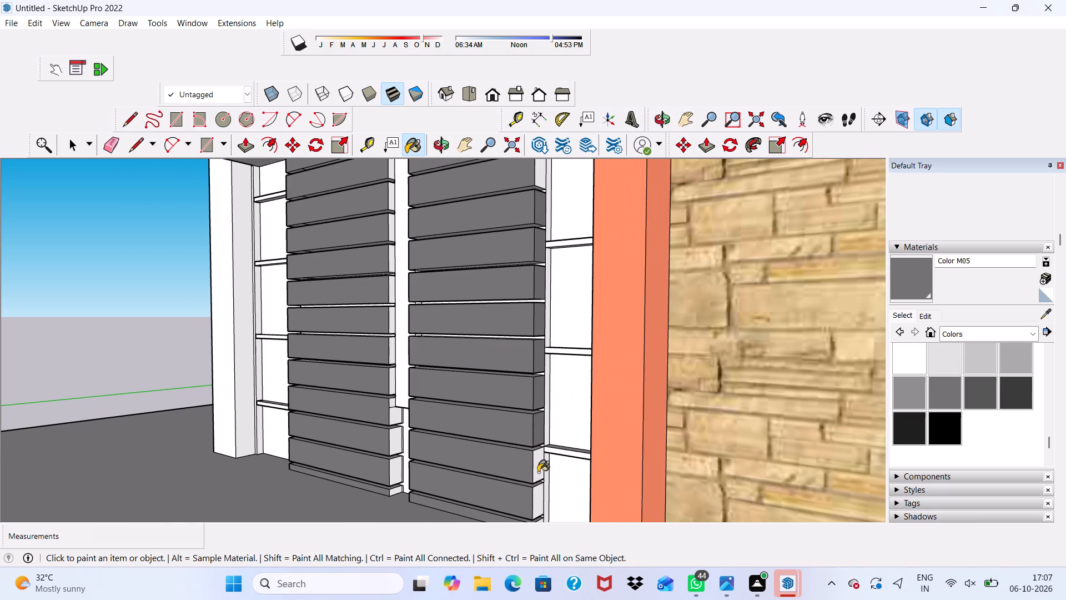
left_click(538, 472)
left_click(542, 503)
scroll(542, 503, "up", 4)
left_click(546, 493)
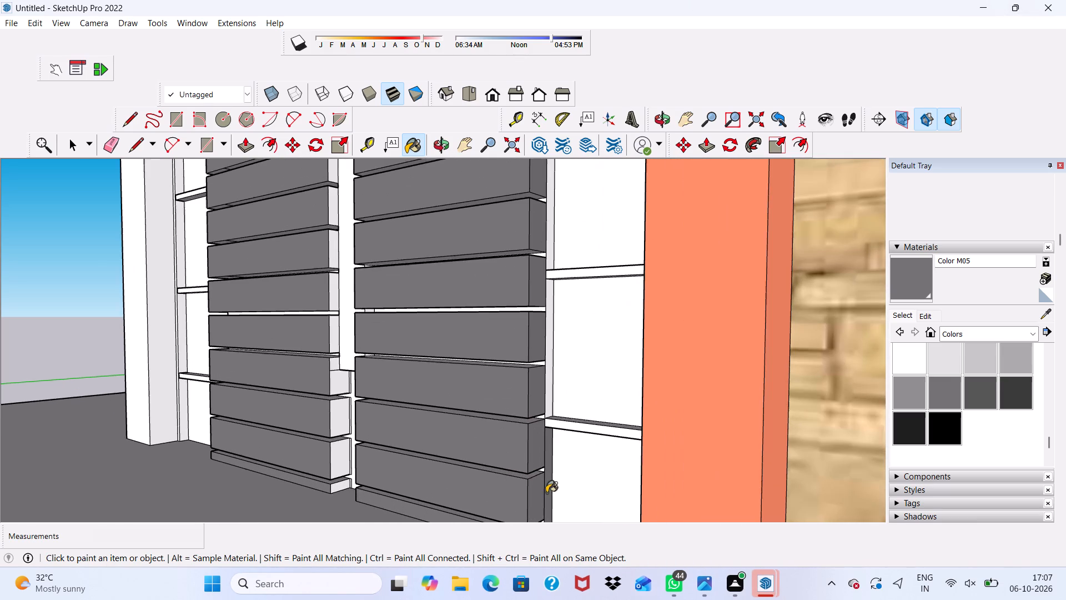
scroll(550, 455, "down", 6)
scroll(524, 530, "up", 8)
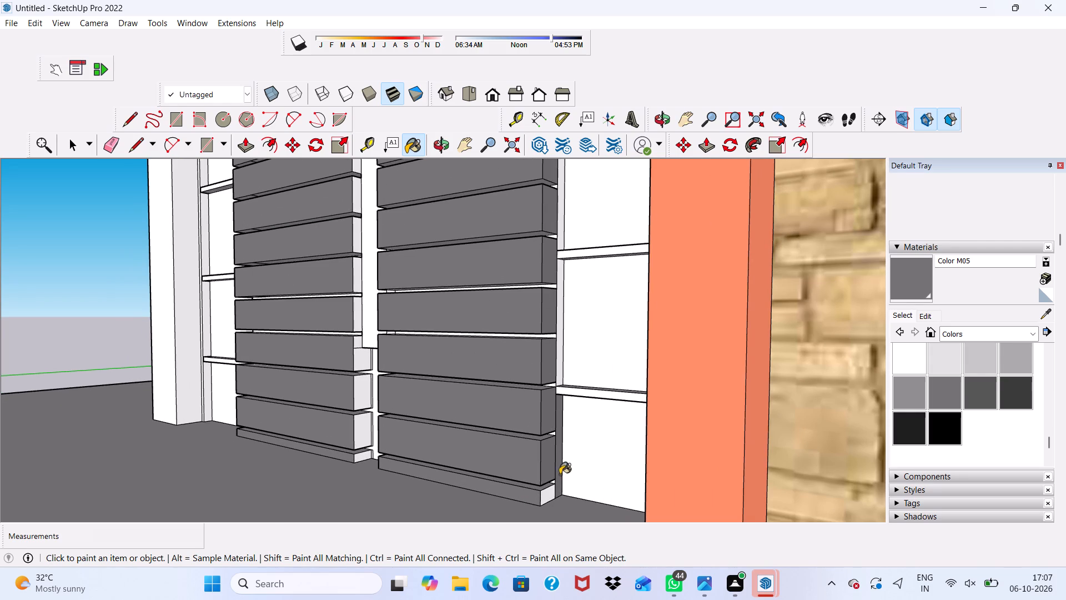
left_click(552, 495)
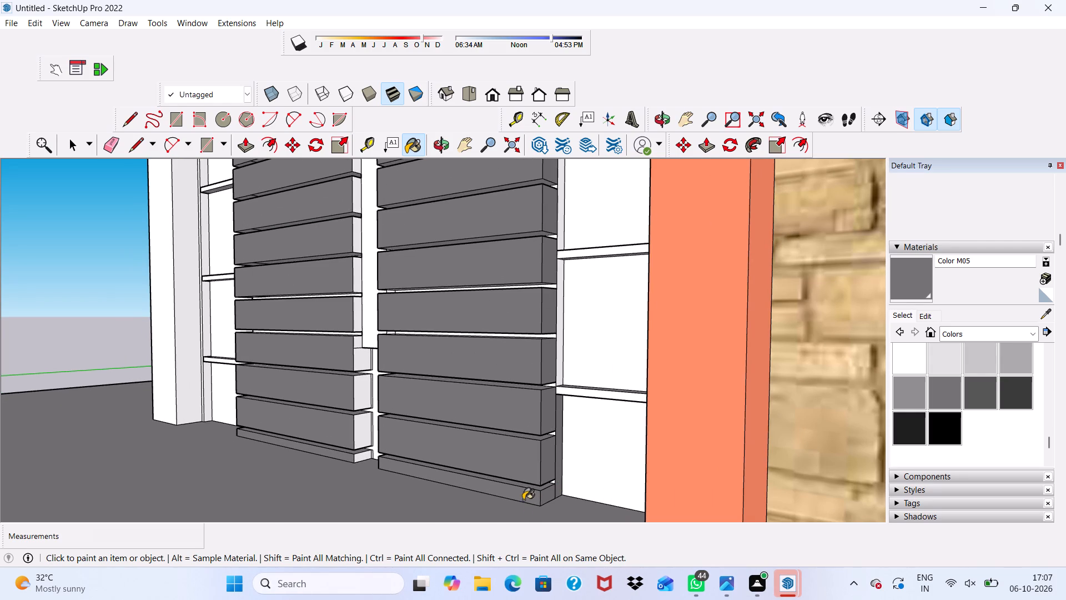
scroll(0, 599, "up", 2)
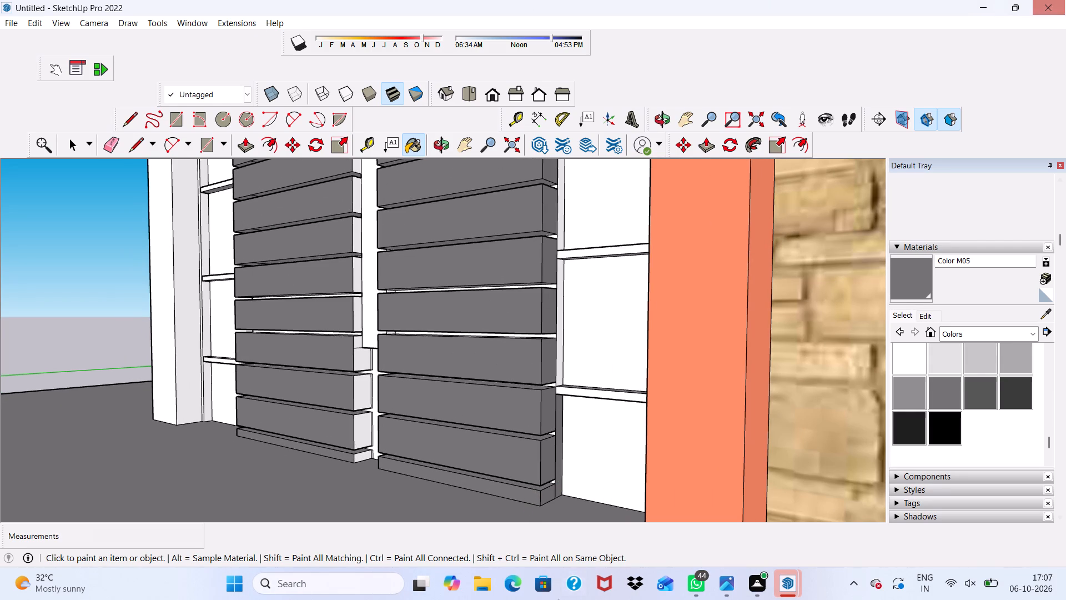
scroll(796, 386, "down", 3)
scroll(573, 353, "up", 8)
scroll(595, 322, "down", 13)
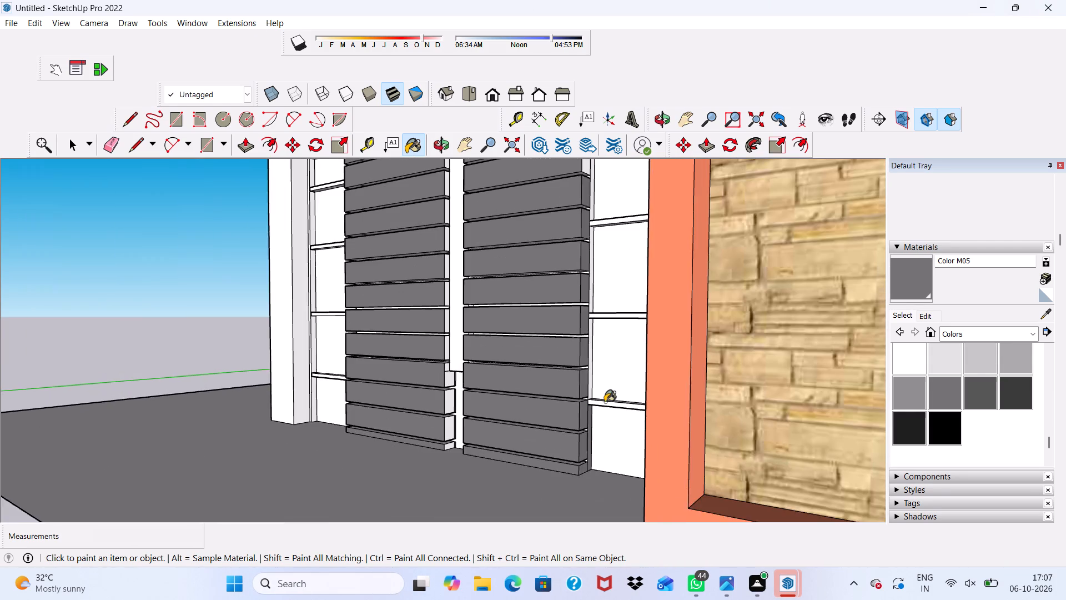
Paint the side ends of the right ground-floor shutter's top three slats, just below the balcony, with Color M05.
scroll(605, 401, "up", 1)
scroll(614, 404, "down", 10)
scroll(597, 279, "up", 11)
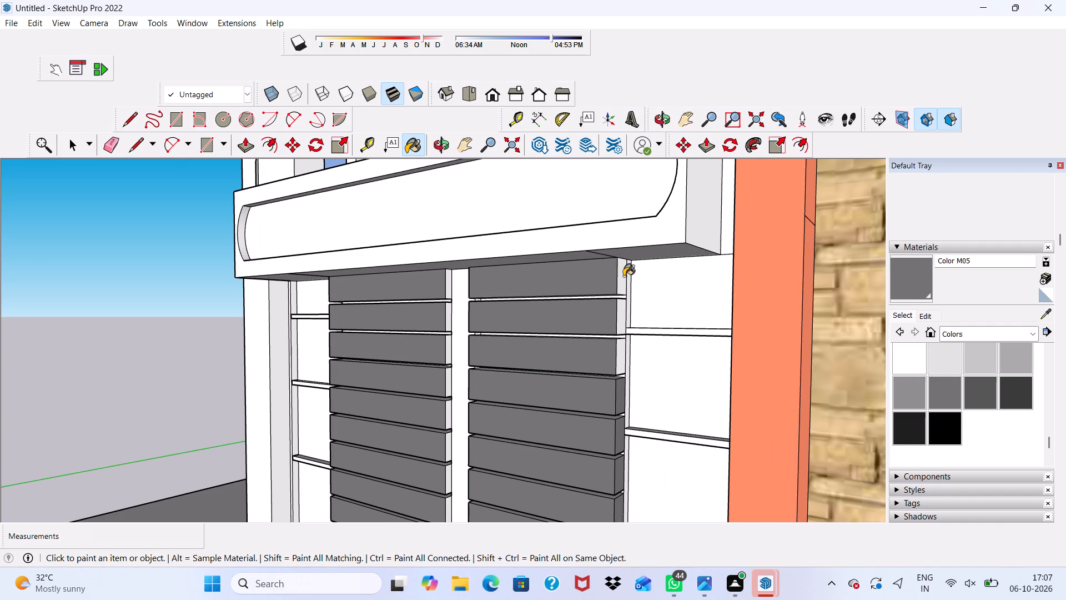
left_click(626, 275)
scroll(625, 276, "up", 3)
left_click_drag(618, 318, 618, 312)
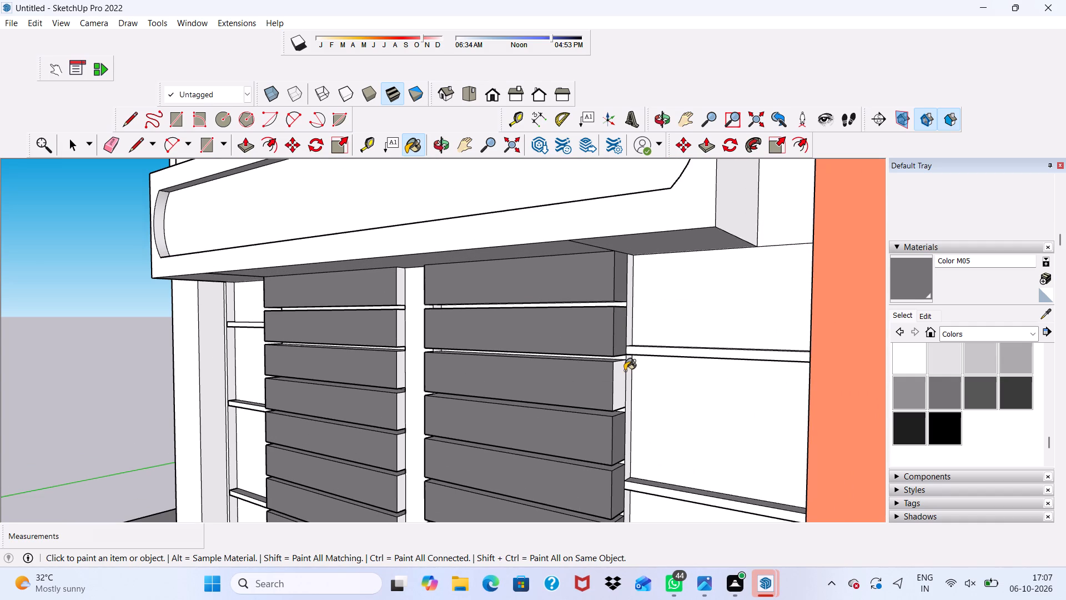
left_click(616, 384)
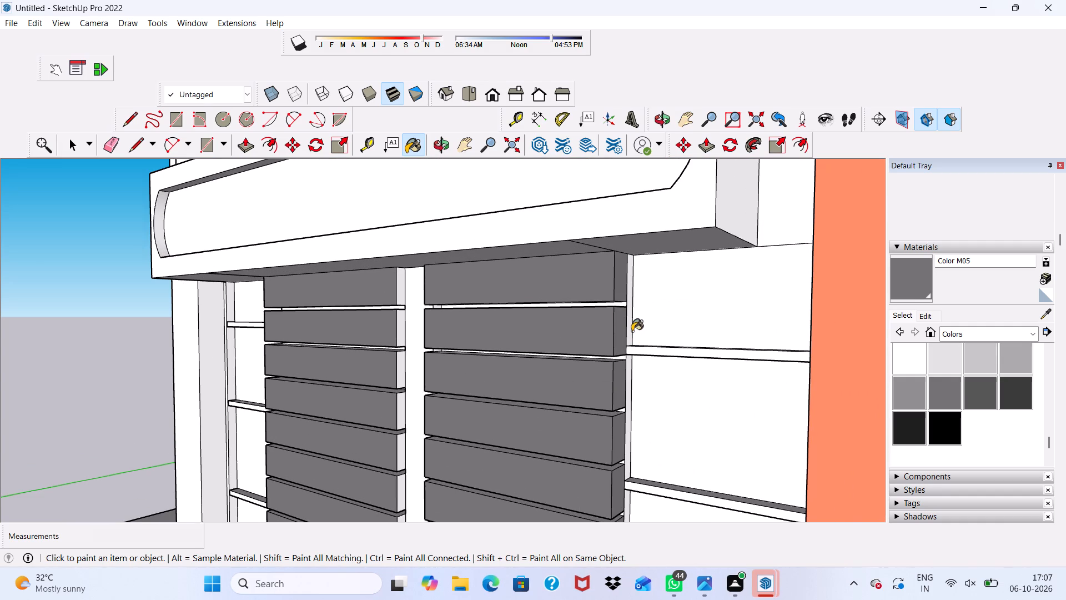
Paint the narrow vertical strip behind the right shutter's slat ends, between the wall ledges, with Color M05.
left_click(632, 330)
scroll(632, 337, "up", 4)
scroll(623, 287, "up", 5)
left_click(637, 290)
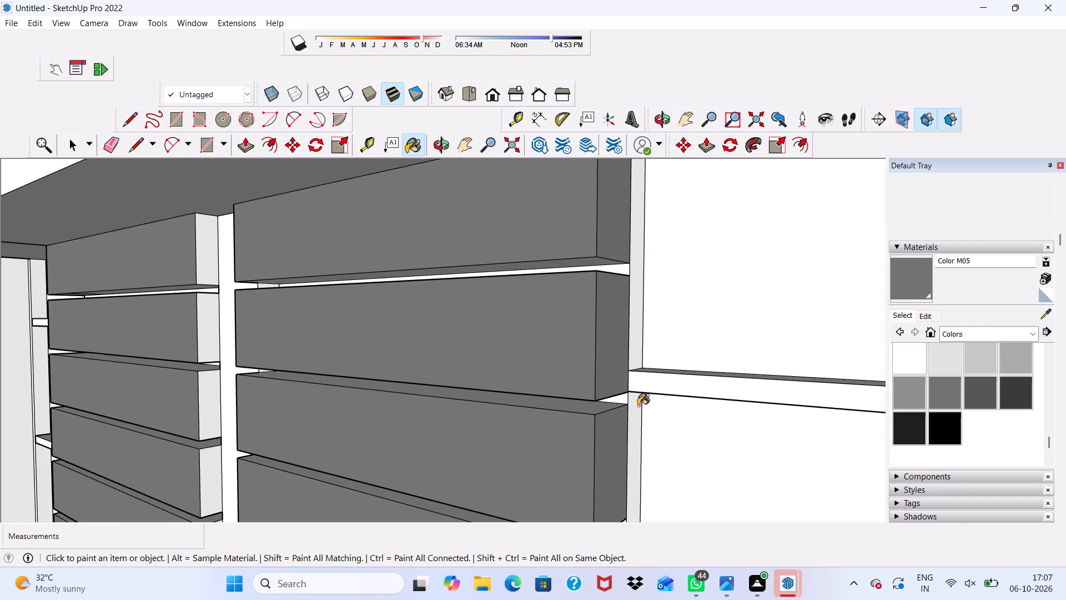
left_click(636, 413)
scroll(633, 349, "down", 8)
scroll(641, 263, "up", 1)
scroll(641, 264, "down", 5)
scroll(662, 326, "up", 1)
scroll(663, 361, "down", 1)
scroll(656, 392, "up", 3)
scroll(652, 438, "down", 1)
scroll(647, 473, "up", 11)
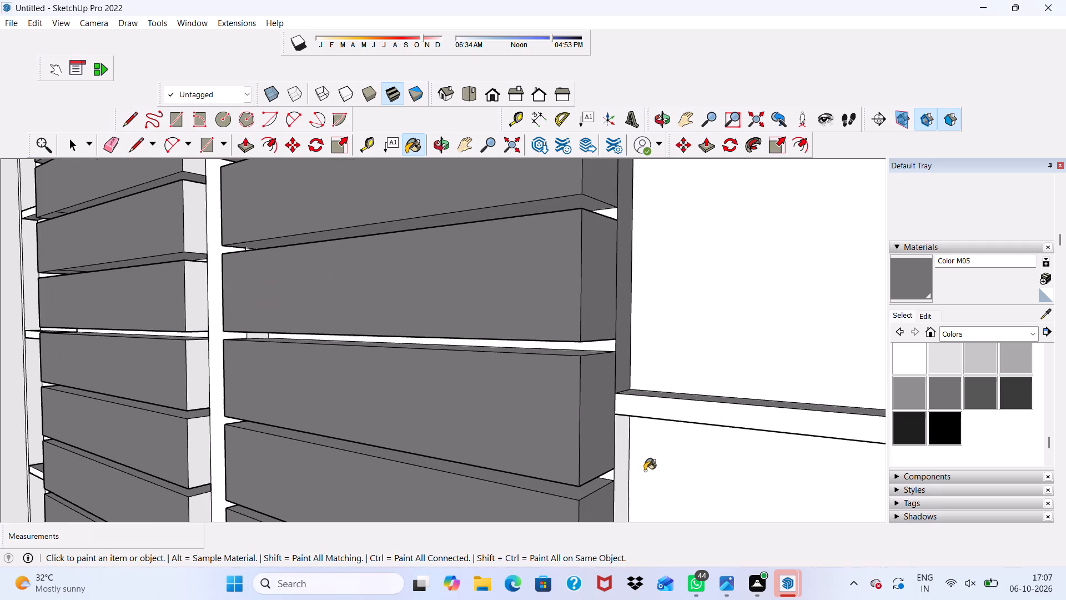
left_click(625, 455)
scroll(632, 386, "down", 5)
scroll(632, 389, "up", 1)
scroll(687, 222, "down", 12)
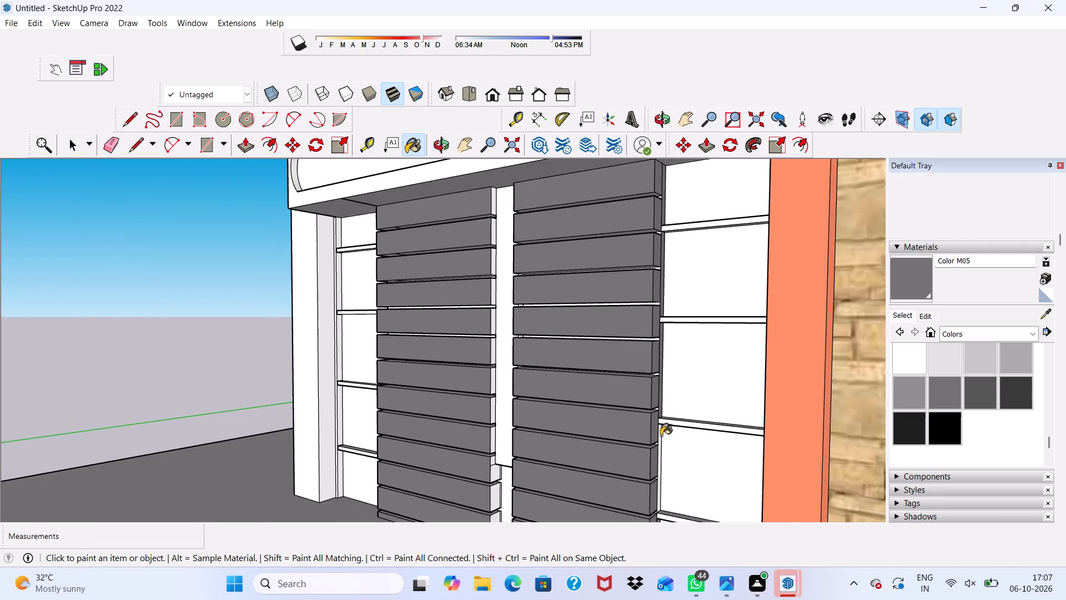
scroll(656, 443, "up", 7)
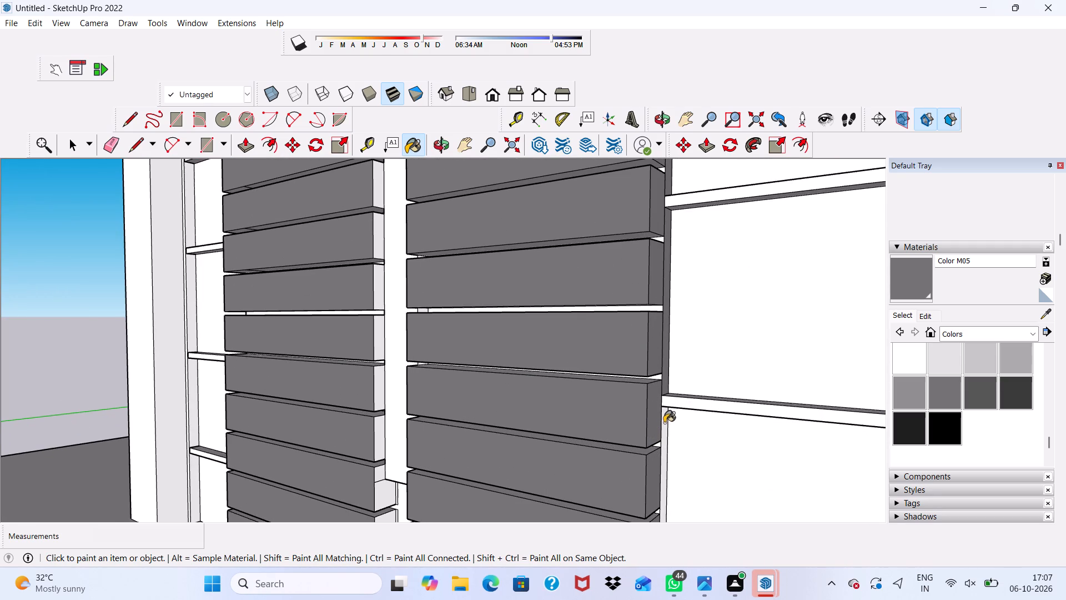
left_click(664, 422)
Paint the side ends of the left shutter's upper slats, facing the gap between the two shutters, with Color M05.
scroll(673, 361, "down", 13)
middle_click_drag(628, 389, 818, 378)
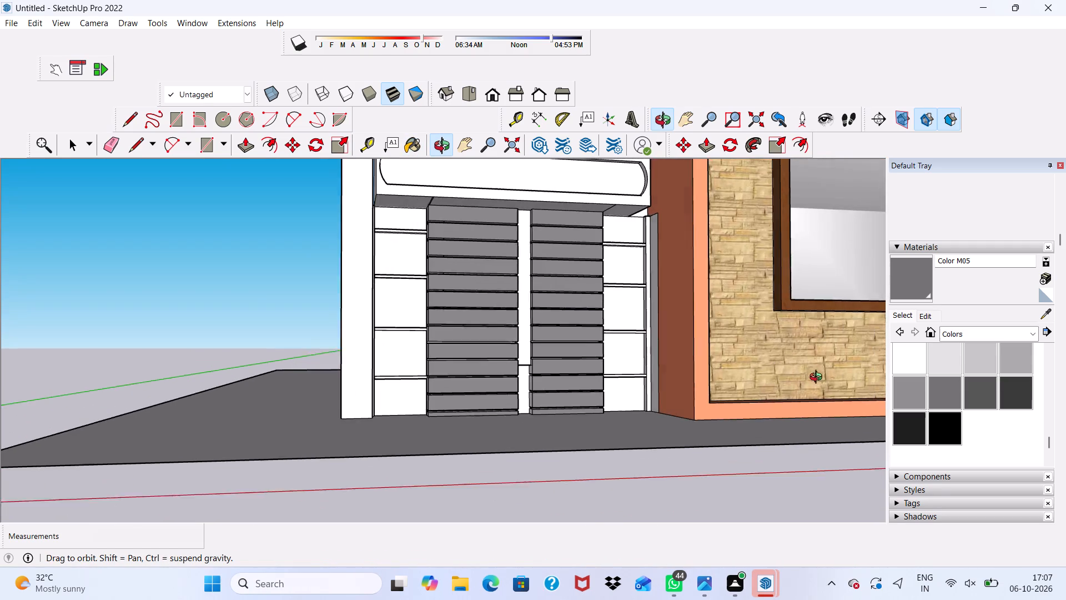
middle_click_drag(818, 378, 819, 379)
scroll(536, 231, "up", 5)
middle_click_drag(531, 224, 336, 291)
scroll(481, 248, "up", 5)
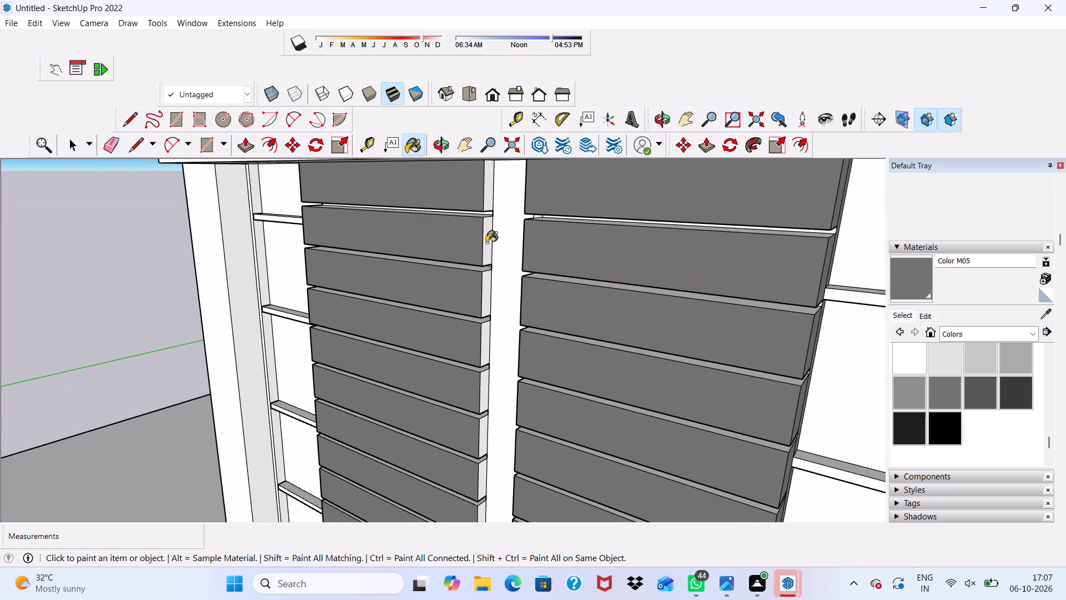
left_click(490, 168)
left_click(488, 243)
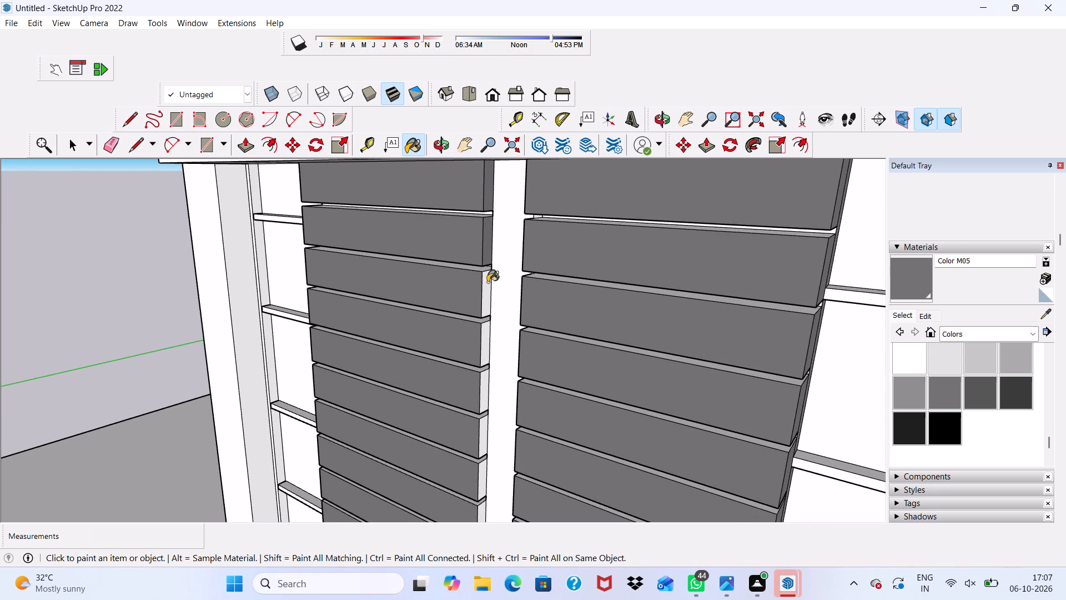
left_click(487, 282)
left_click(485, 346)
left_click(484, 392)
left_click(483, 425)
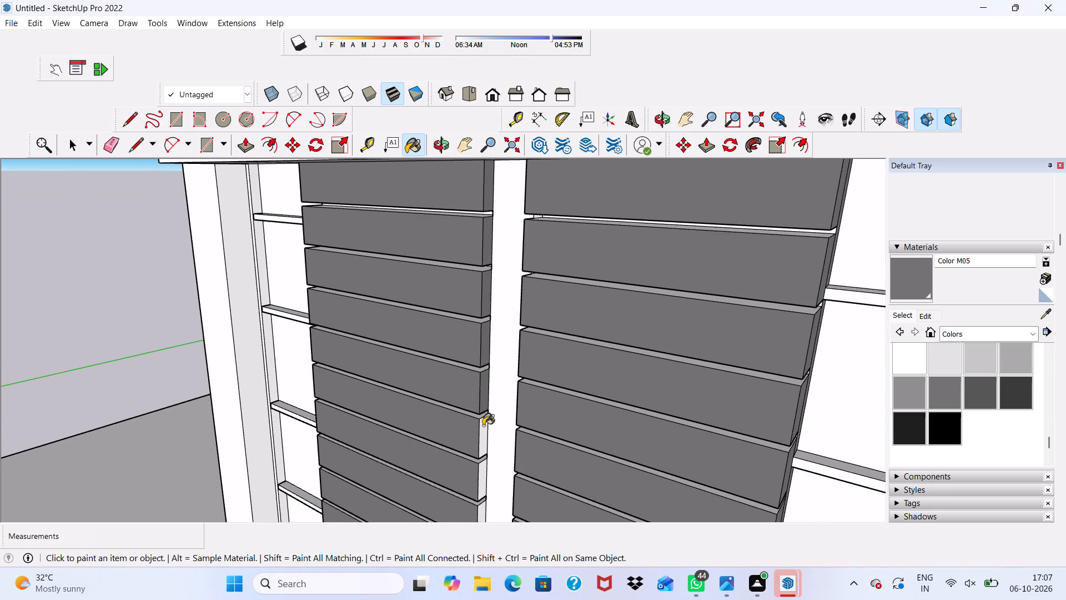
left_click(487, 474)
Paint the side ends of the left shutter's lower-middle slats with Color M05, including the split end where the central white panel stops.
scroll(475, 426, "down", 1)
scroll(475, 426, "up", 1)
scroll(476, 426, "down", 6)
scroll(496, 459, "up", 4)
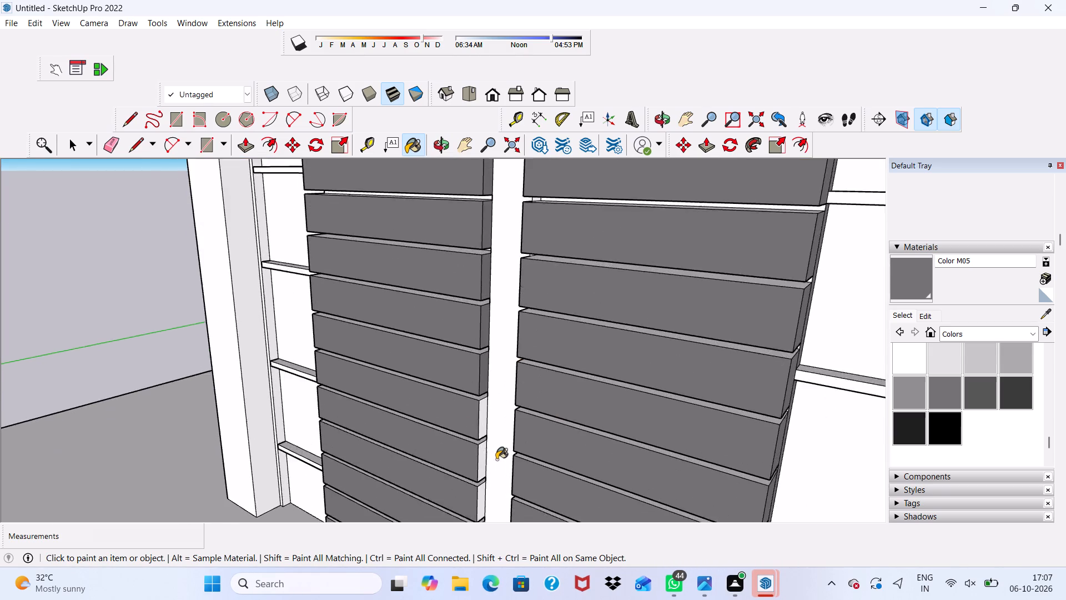
scroll(496, 459, "up", 6)
left_click(470, 394)
left_click(474, 456)
scroll(471, 383, "down", 2)
scroll(471, 383, "up", 2)
scroll(471, 384, "down", 9)
scroll(445, 468, "up", 8)
left_click(490, 444)
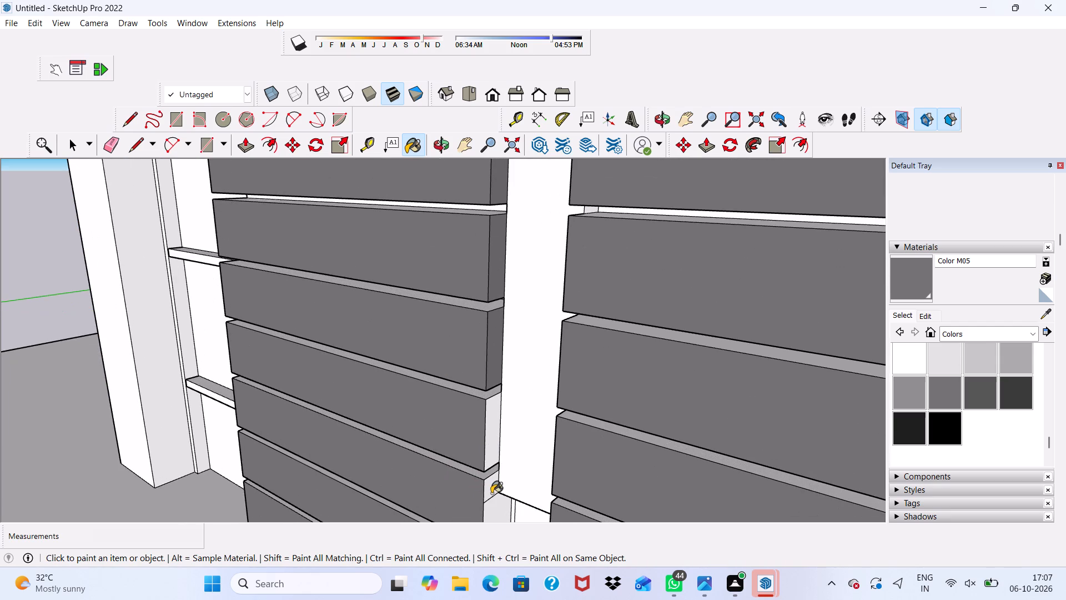
left_click(490, 490)
scroll(485, 428, "down", 8)
scroll(474, 453, "up", 7)
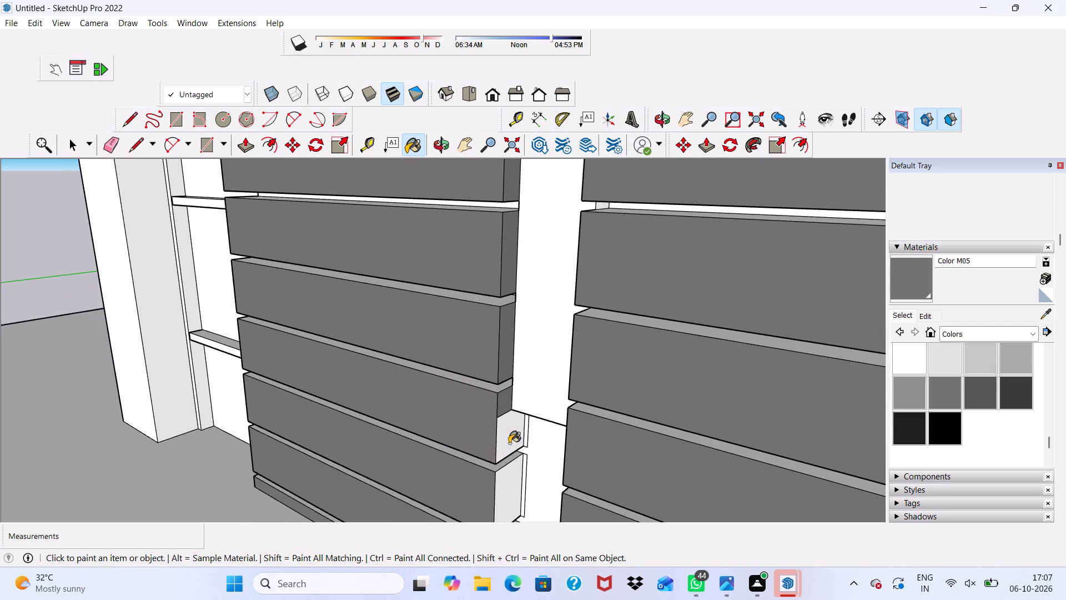
left_click(509, 443)
left_click(522, 482)
scroll(524, 471, "up", 2)
left_click(516, 463)
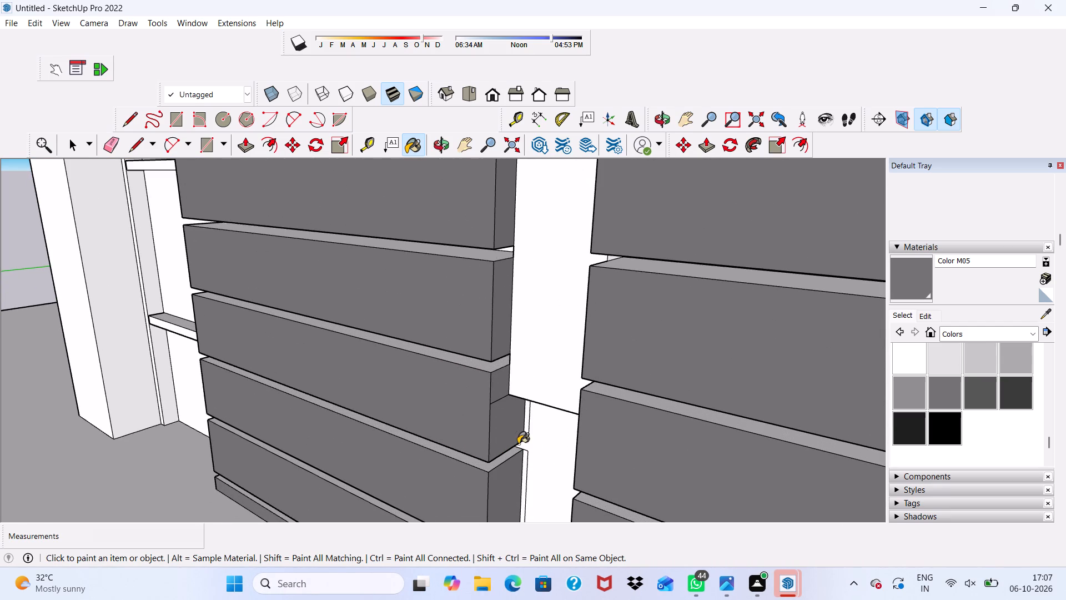
Paint the side ends of the left shutter's lowest slat and thin bottom strip with Color M05.
scroll(506, 443, "down", 3)
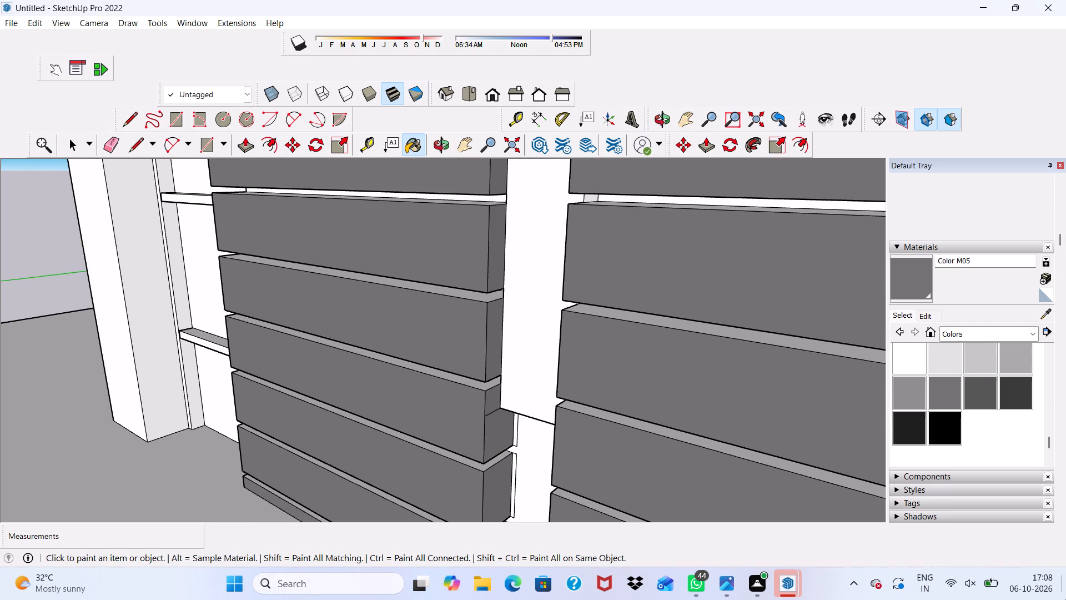
scroll(952, 599, "down", 9)
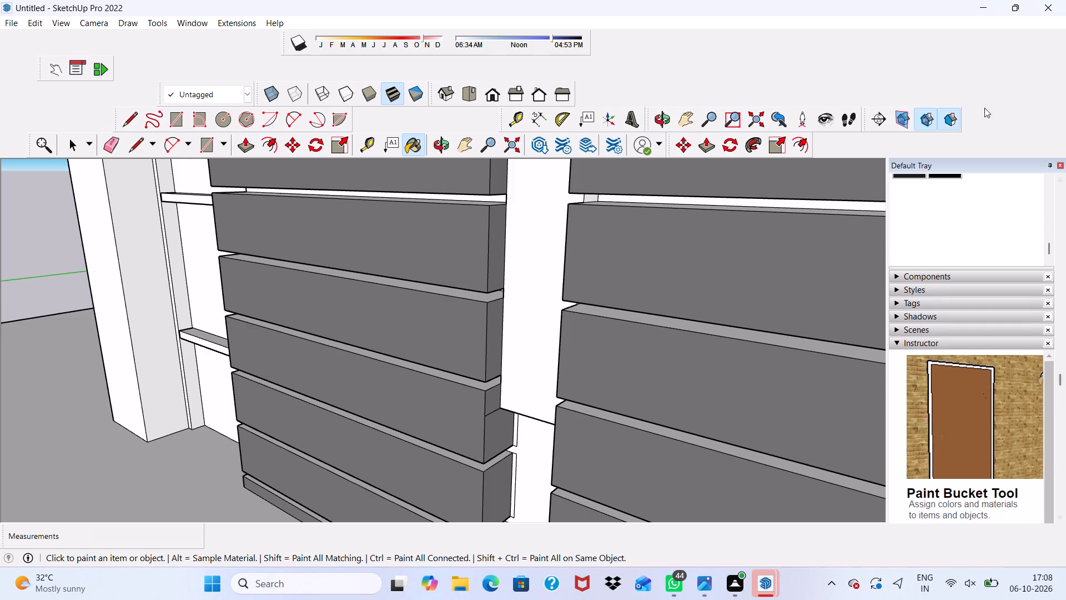
scroll(766, 108, "up", 1)
scroll(144, 359, "down", 2)
scroll(360, 232, "down", 7)
scroll(388, 520, "up", 10)
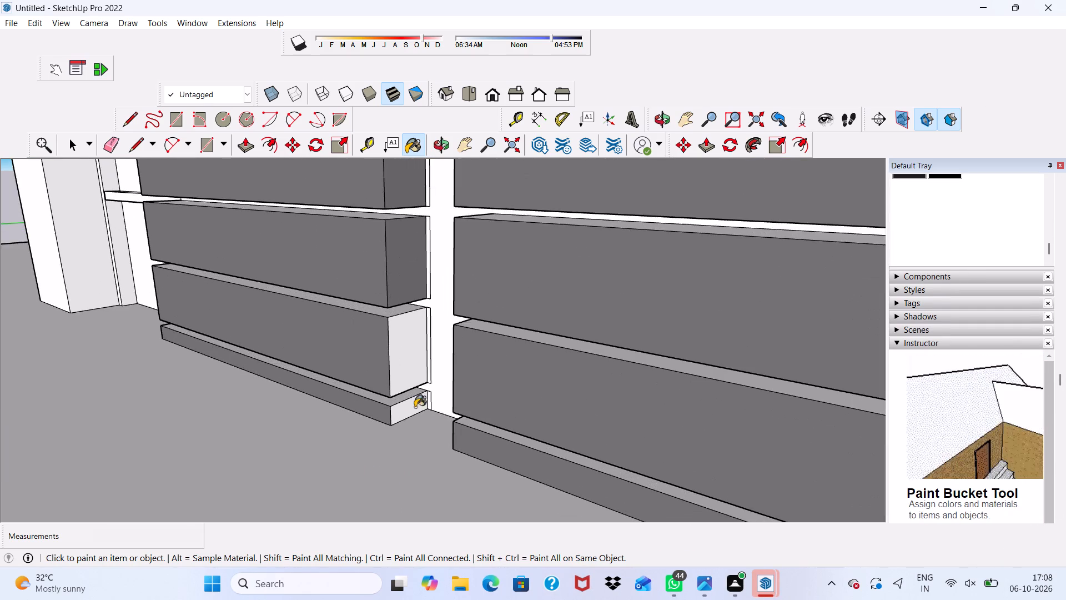
scroll(415, 407, "up", 3)
left_click(403, 331)
scroll(411, 388, "up", 1)
left_click(407, 415)
scroll(425, 391, "up", 1)
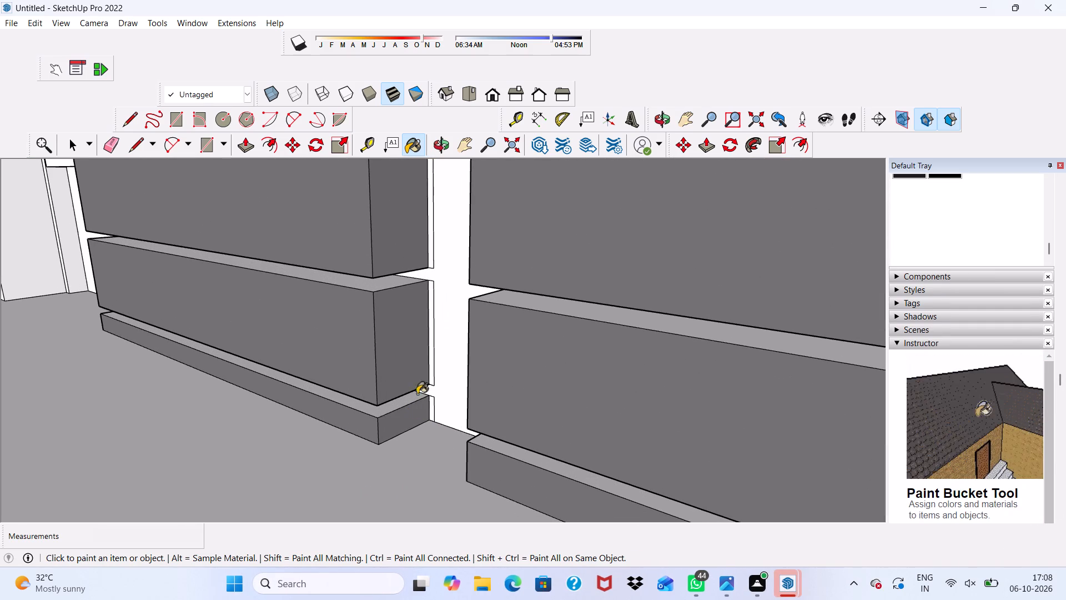
left_click(368, 422)
Paint the narrow vertical faces behind the left shutter's bottom strip and two lowest slat ends with Color M05.
scroll(419, 324, "up", 4)
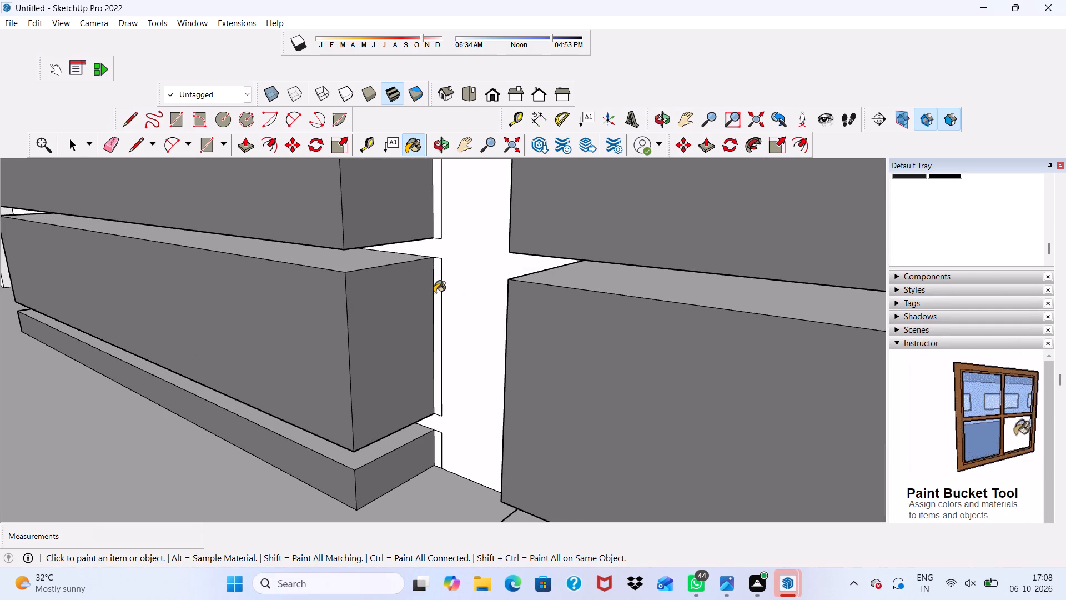
left_click(435, 292)
scroll(439, 413, "up", 1)
left_click(438, 453)
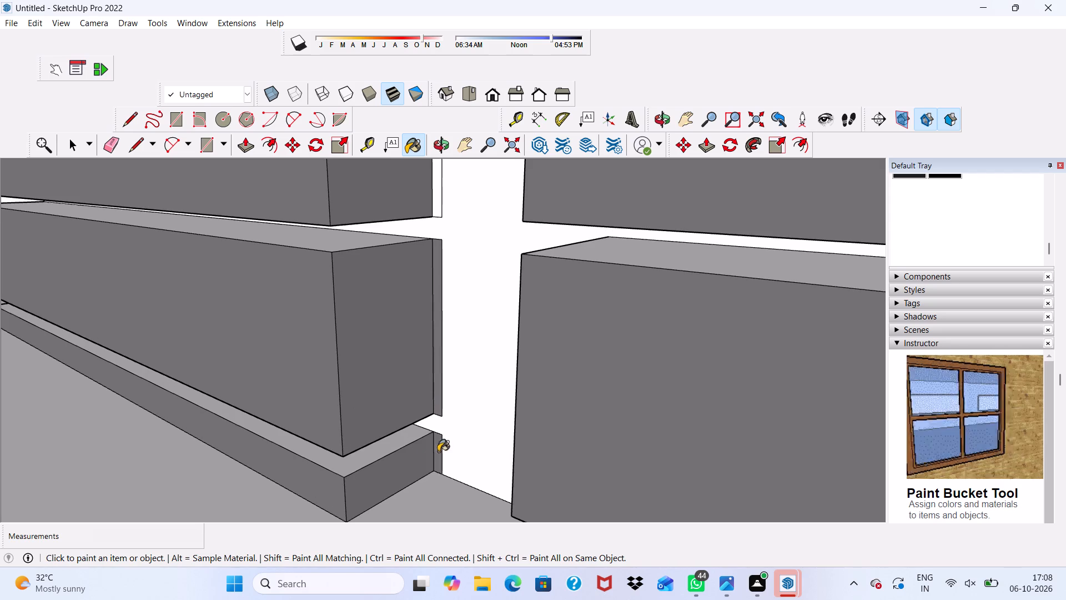
scroll(457, 141, "up", 3)
left_click(437, 204)
scroll(437, 203, "down", 13)
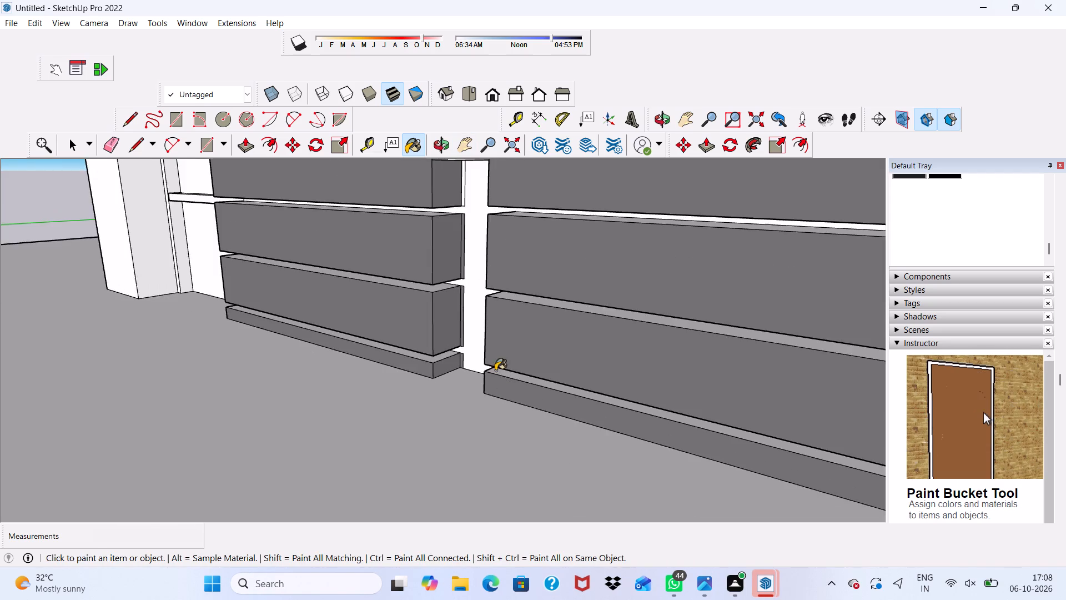
Paint the top faces of the right shutter's thin bottom strip and lowest slat with Color M05.
scroll(495, 371, "up", 3)
scroll(495, 371, "down", 3)
middle_click_drag(530, 233, 478, 362)
scroll(510, 424, "up", 8)
left_click(486, 454)
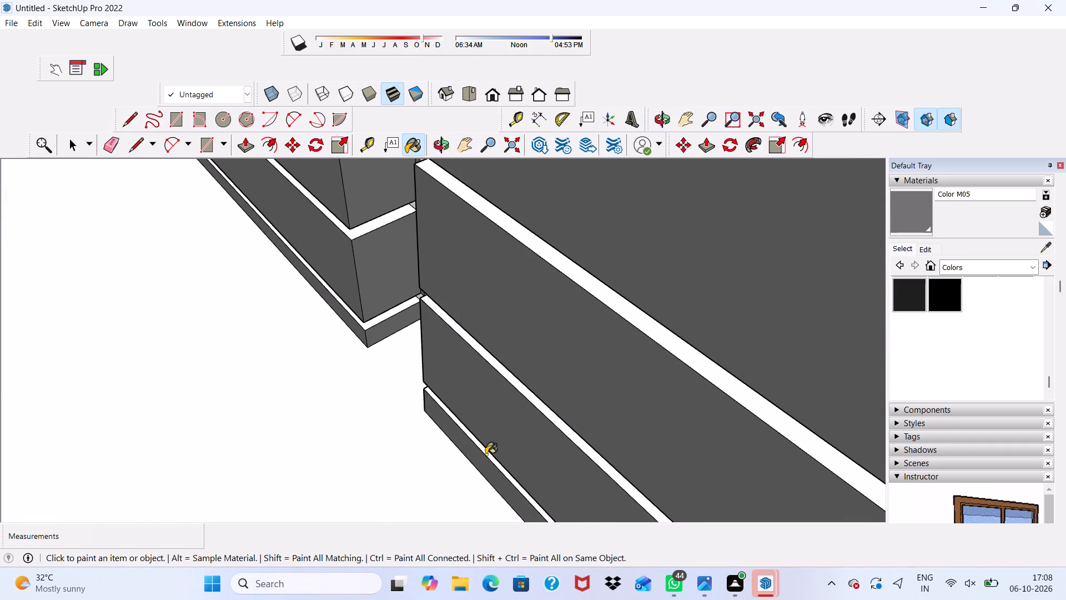
scroll(515, 403, "up", 4)
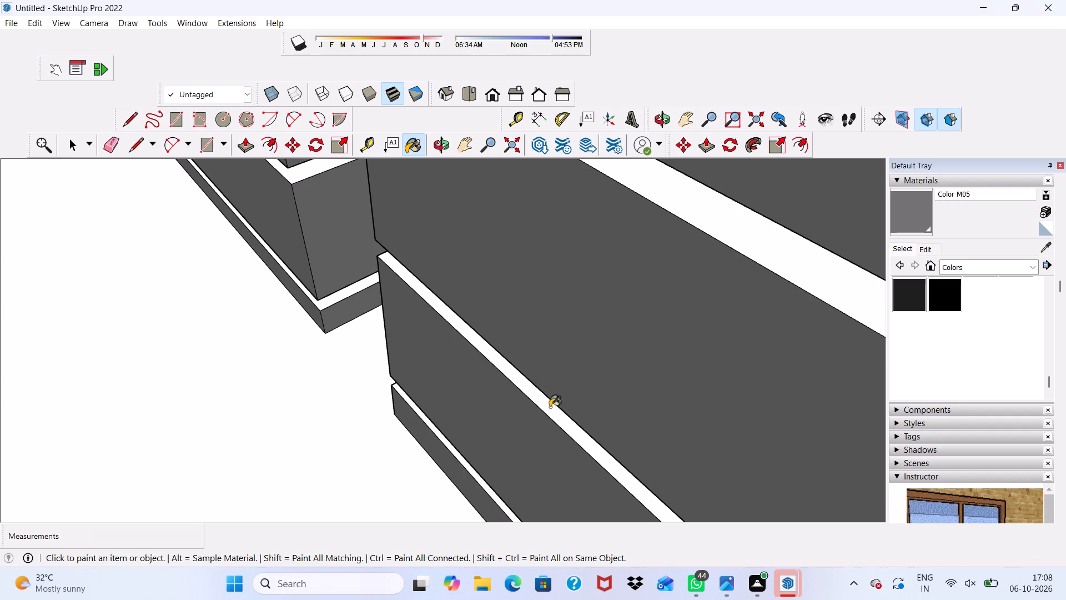
left_click(550, 407)
scroll(466, 456, "up", 3)
left_click(460, 463)
scroll(461, 464, "down", 6)
scroll(462, 465, "up", 6)
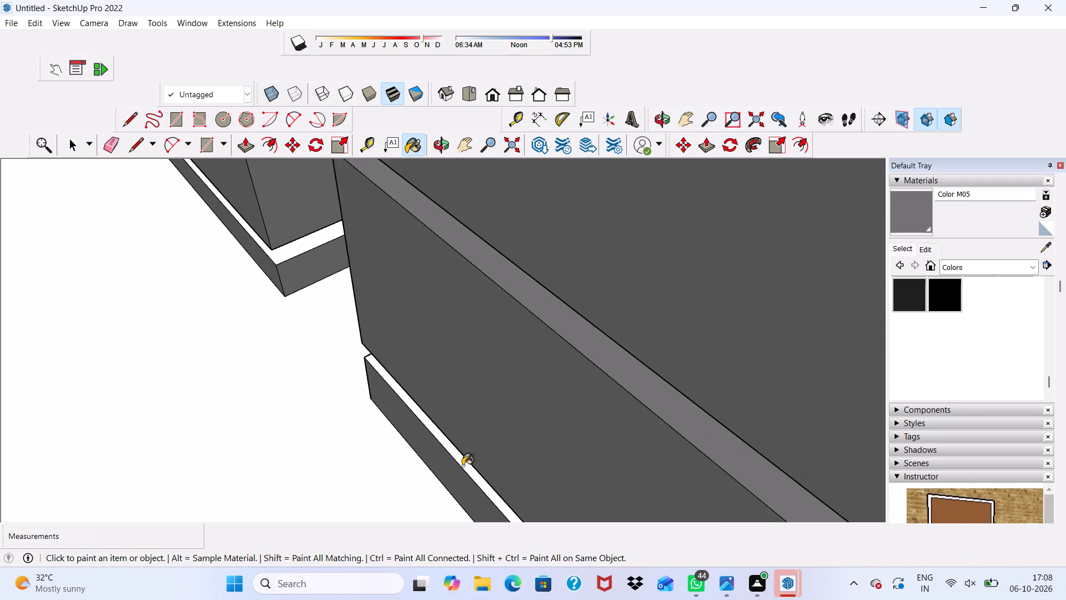
left_click(462, 466)
scroll(462, 467, "down", 18)
scroll(565, 392, "up", 1)
scroll(574, 411, "down", 5)
scroll(604, 349, "up", 1)
scroll(615, 362, "down", 4)
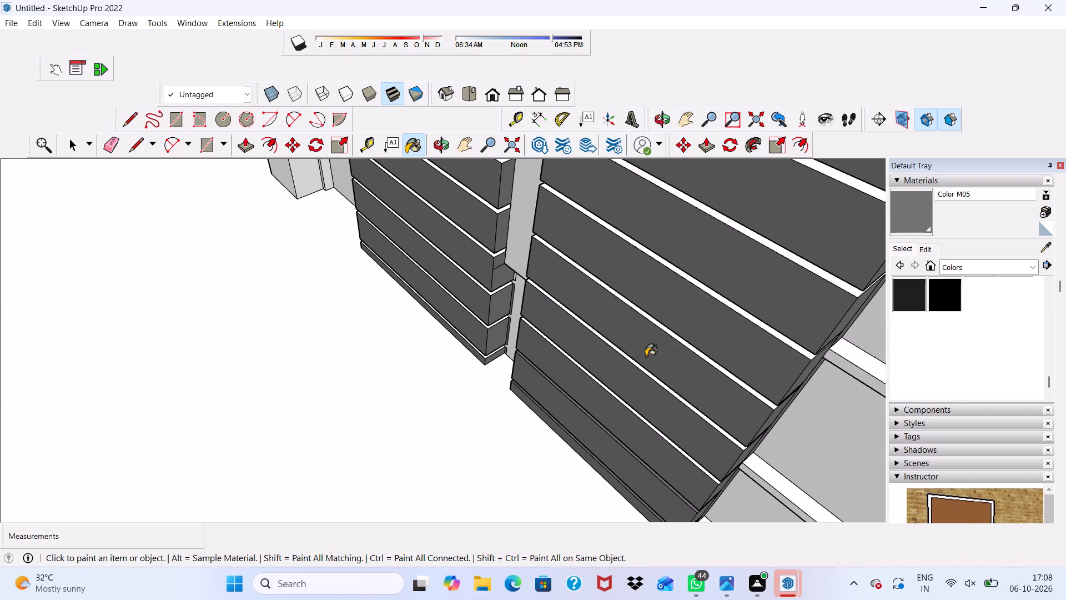
Paint the top faces of the next slats up on the right shutter with Color M05.
middle_click_drag(648, 353, 624, 397)
scroll(623, 397, "down", 1)
scroll(620, 415, "up", 1)
scroll(620, 416, "down", 1)
scroll(619, 418, "up", 4)
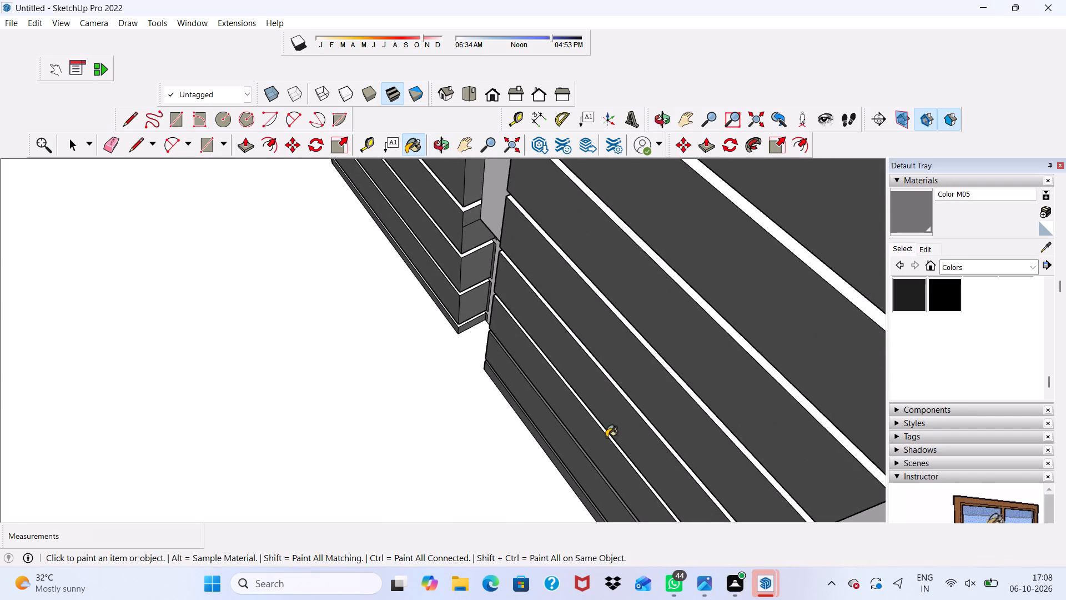
left_click(606, 437)
scroll(605, 435, "up", 5)
left_click(604, 432)
scroll(624, 415, "up", 6)
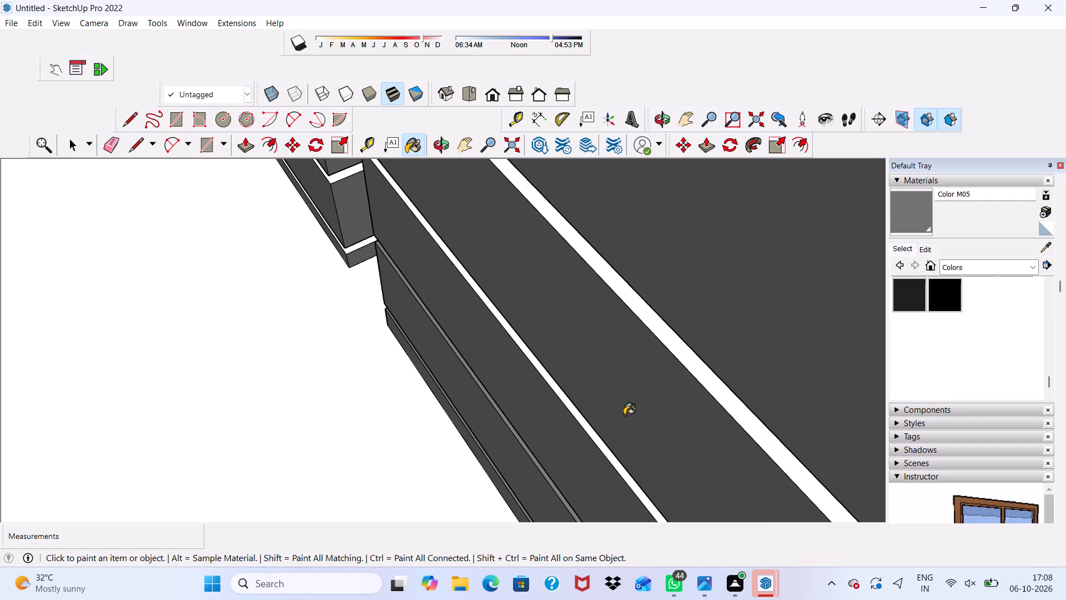
left_click(601, 449)
left_click(721, 364)
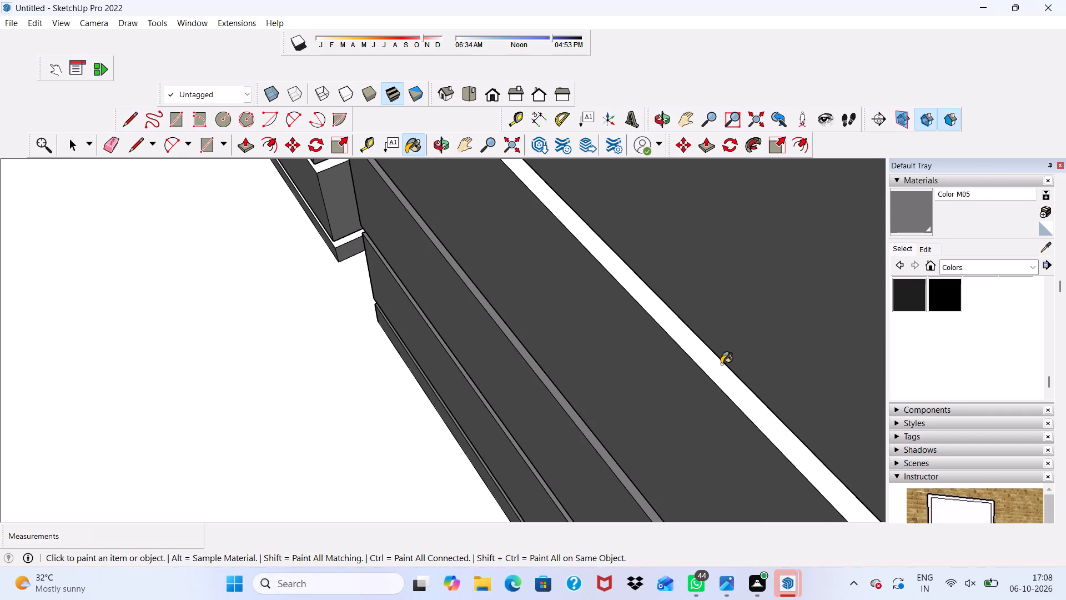
Paint the thin top faces of the upper slats on the right shutter, below its topmost slat, with Color M05.
scroll(706, 393, "down", 15)
scroll(532, 397, "up", 1)
scroll(532, 397, "down", 16)
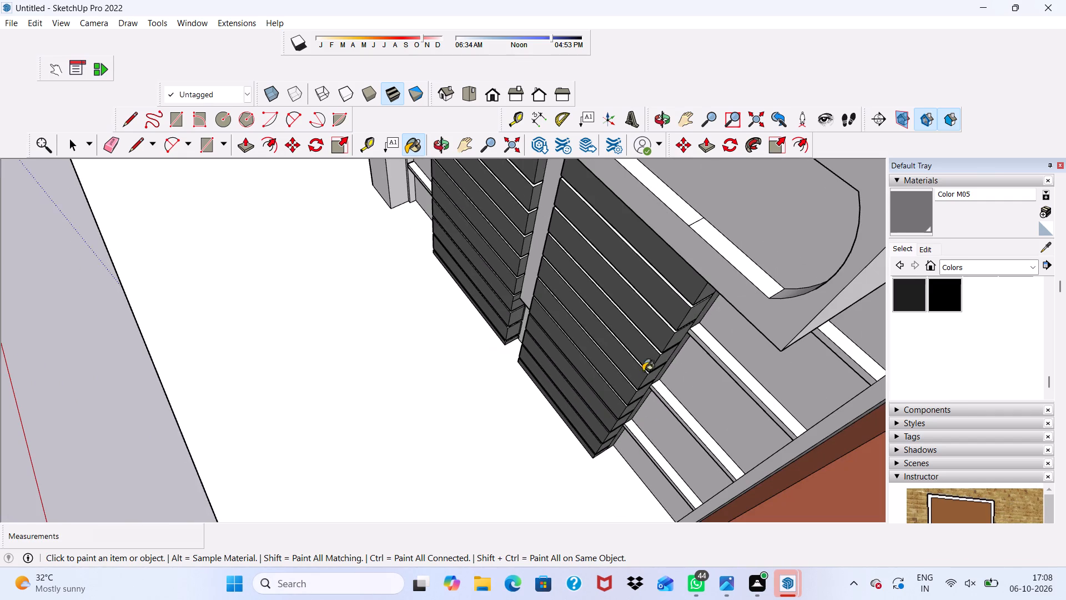
scroll(663, 272, "up", 4)
left_click(663, 284)
scroll(664, 310, "up", 2)
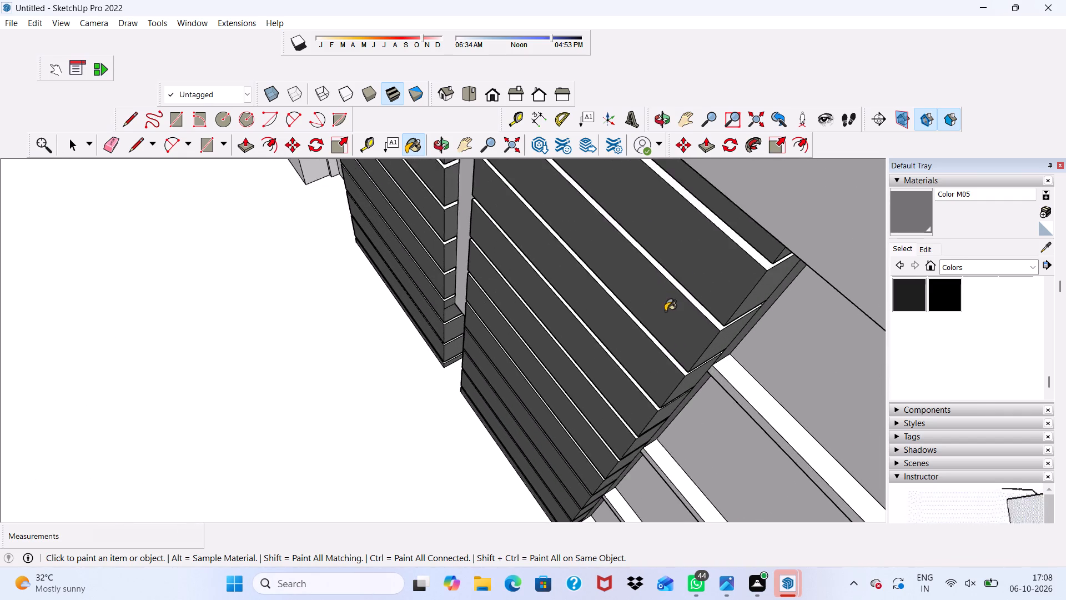
scroll(665, 311, "up", 6)
left_click(713, 332)
scroll(716, 323, "up", 4)
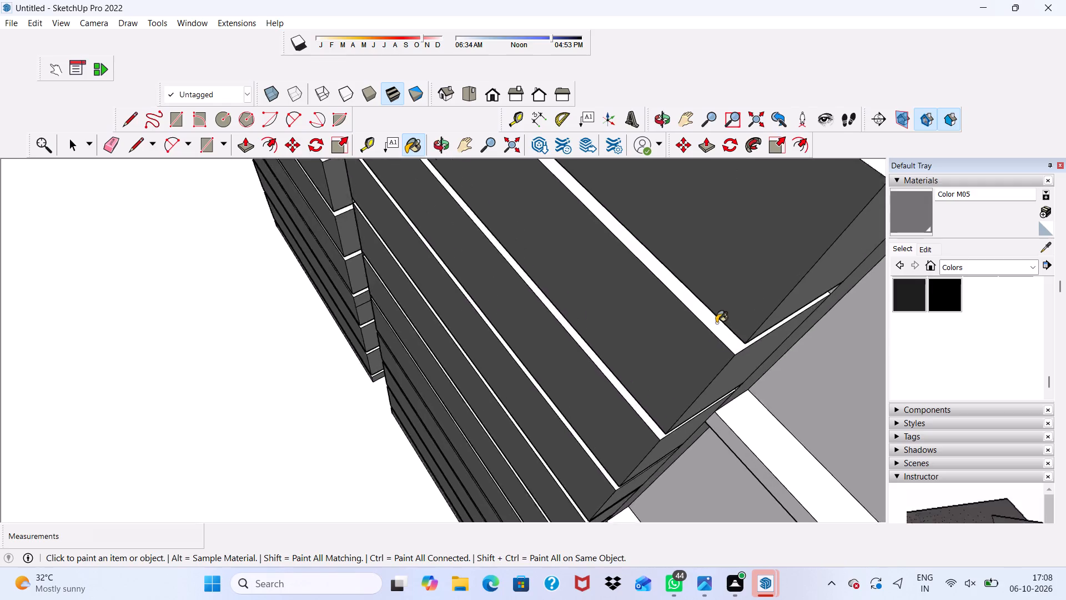
left_click(716, 323)
left_click(630, 402)
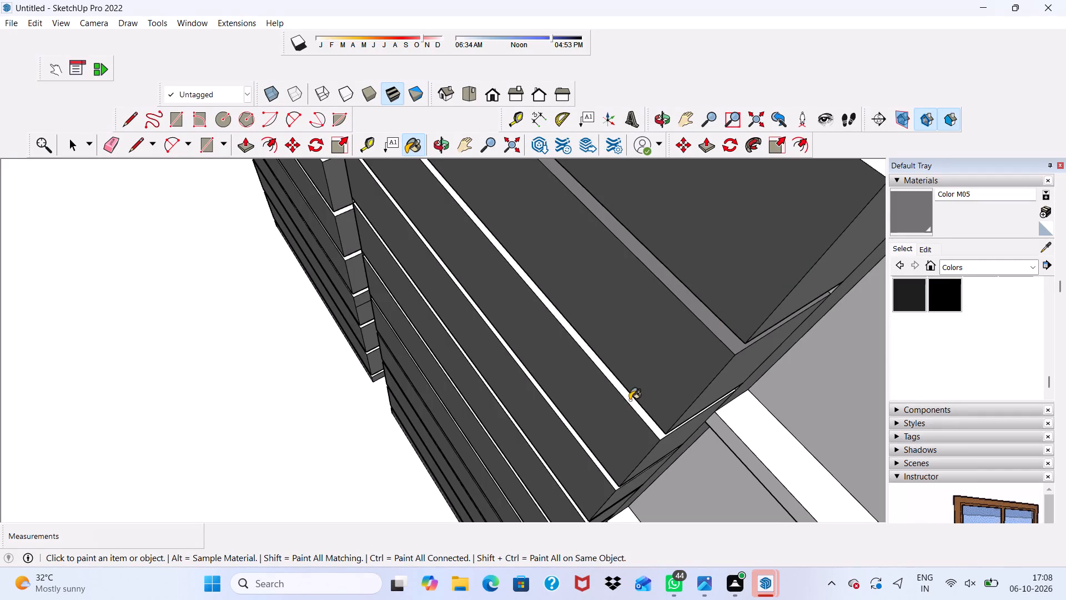
left_click(589, 452)
Paint the remaining white top faces of the middle slats on the right shutter with Color M05.
scroll(586, 461, "up", 4)
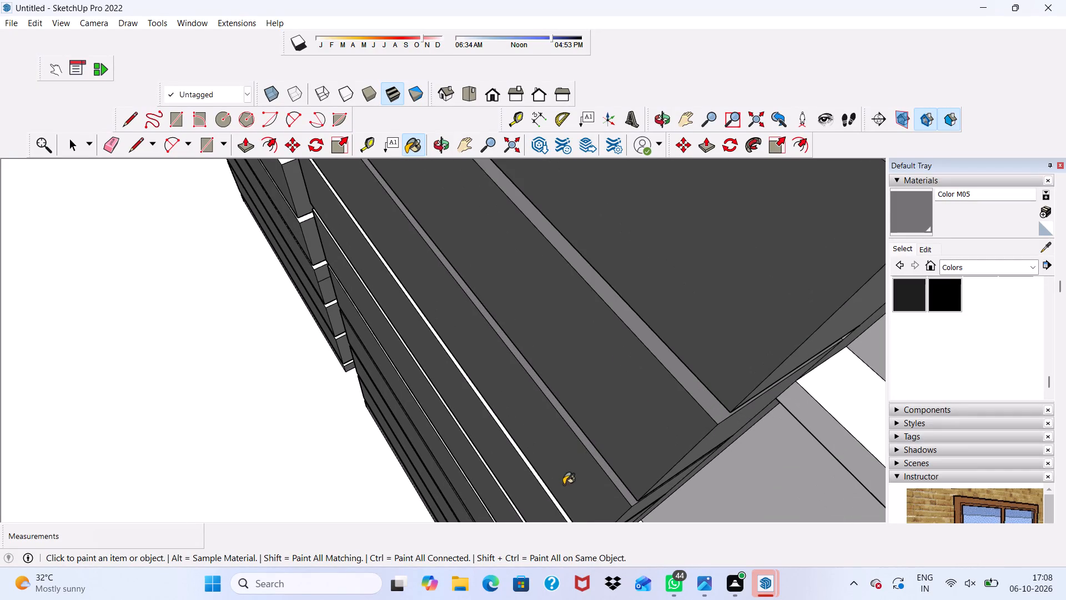
left_click(549, 492)
scroll(501, 443, "up", 4)
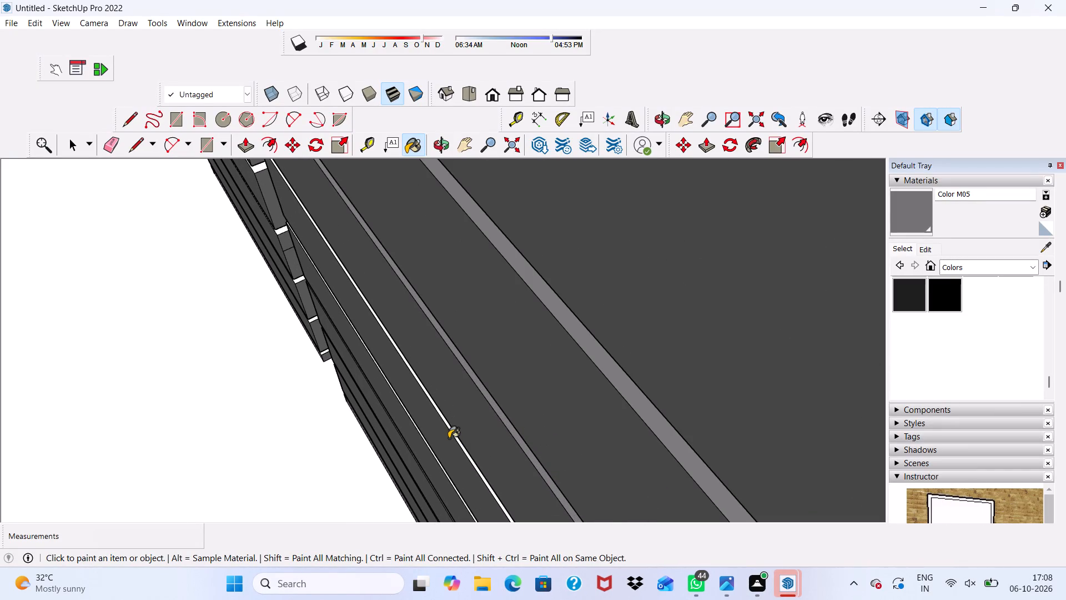
left_click(453, 432)
scroll(450, 432, "down", 3)
scroll(419, 447, "up", 7)
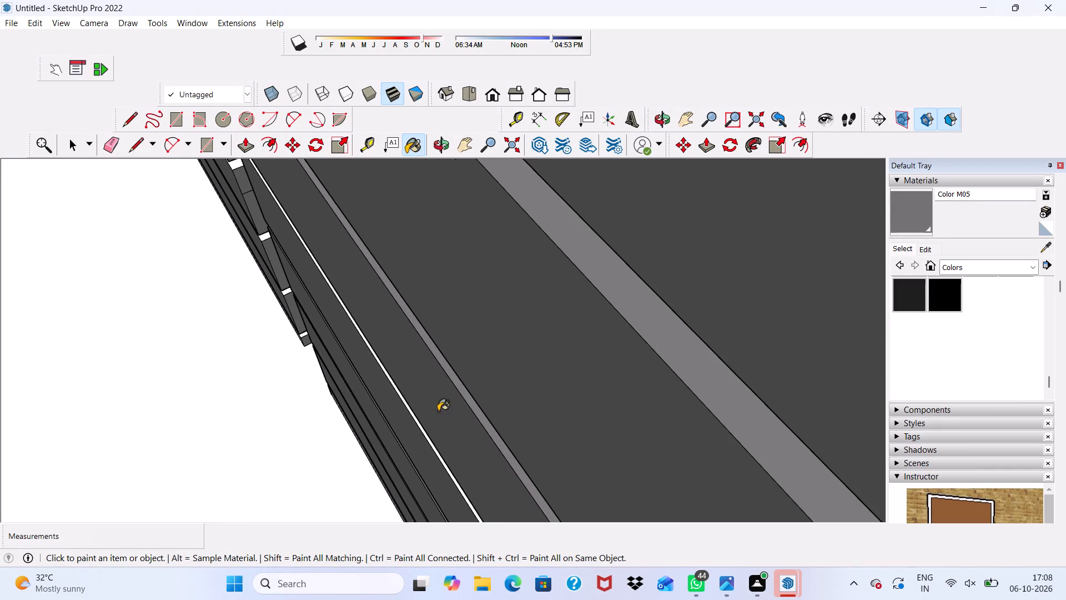
left_click(409, 412)
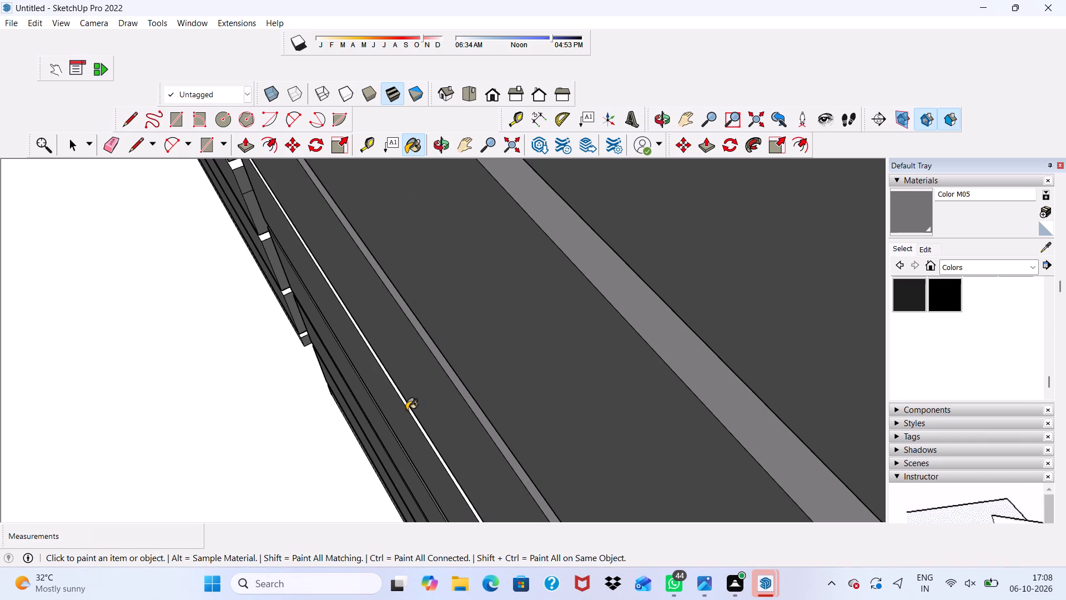
scroll(406, 409, "down", 1)
scroll(406, 409, "up", 9)
left_click(410, 409)
scroll(410, 409, "down", 14)
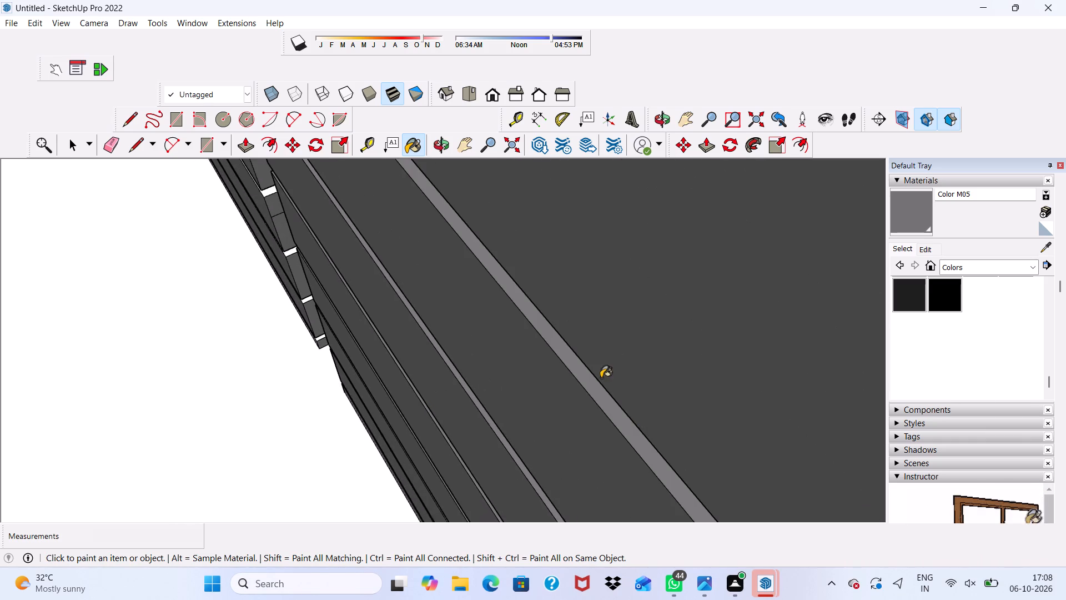
Paint the last white strip along the uppermost slat of the right shutter with Color M05.
scroll(601, 378, "down", 2)
scroll(600, 378, "up", 1)
scroll(600, 378, "down", 7)
scroll(601, 387, "up", 1)
scroll(601, 387, "down", 17)
scroll(643, 380, "up", 1)
scroll(643, 381, "down", 2)
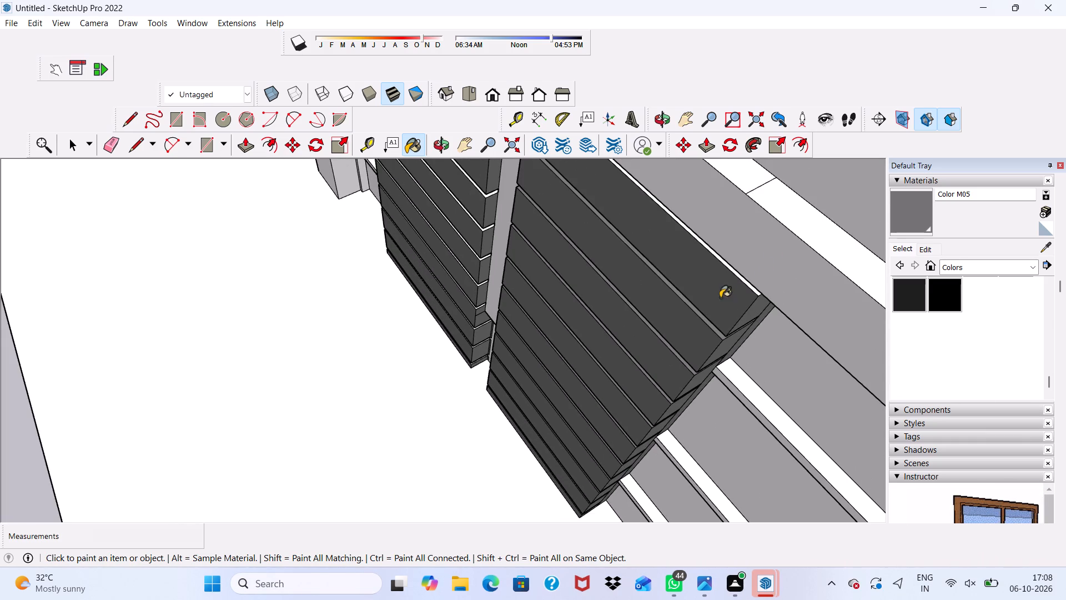
scroll(720, 298, "up", 6)
left_click(738, 254)
scroll(738, 252, "down", 3)
scroll(738, 253, "up", 1)
scroll(738, 257, "down", 7)
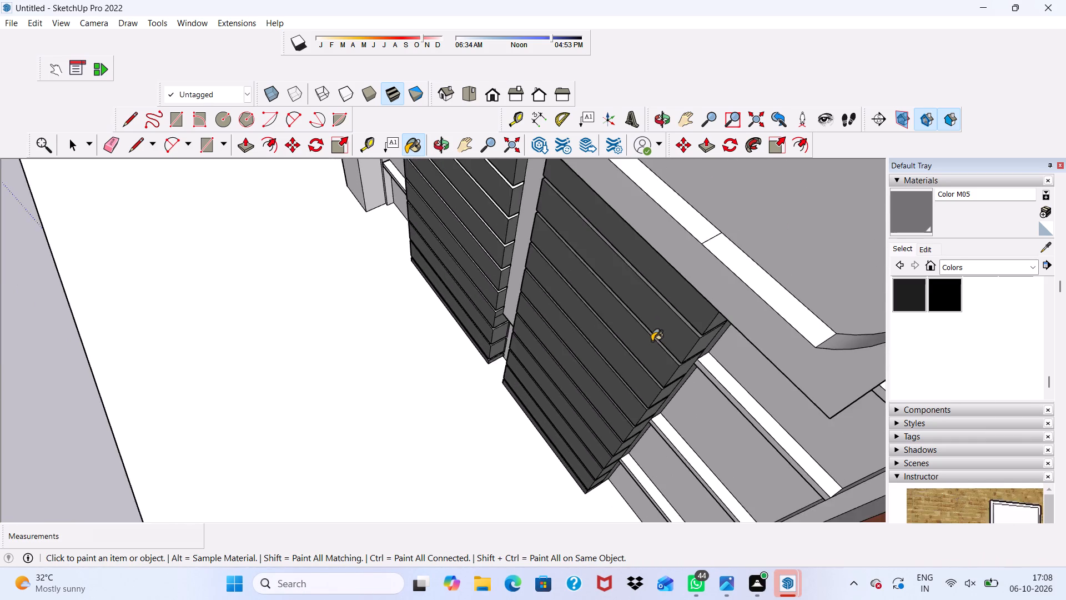
Paint the outer side ends of the lowest five slats on the left shutter with Color M05.
scroll(652, 341, "down", 2)
middle_click_drag(652, 340, 882, 177)
middle_click_drag(325, 358, 609, 345)
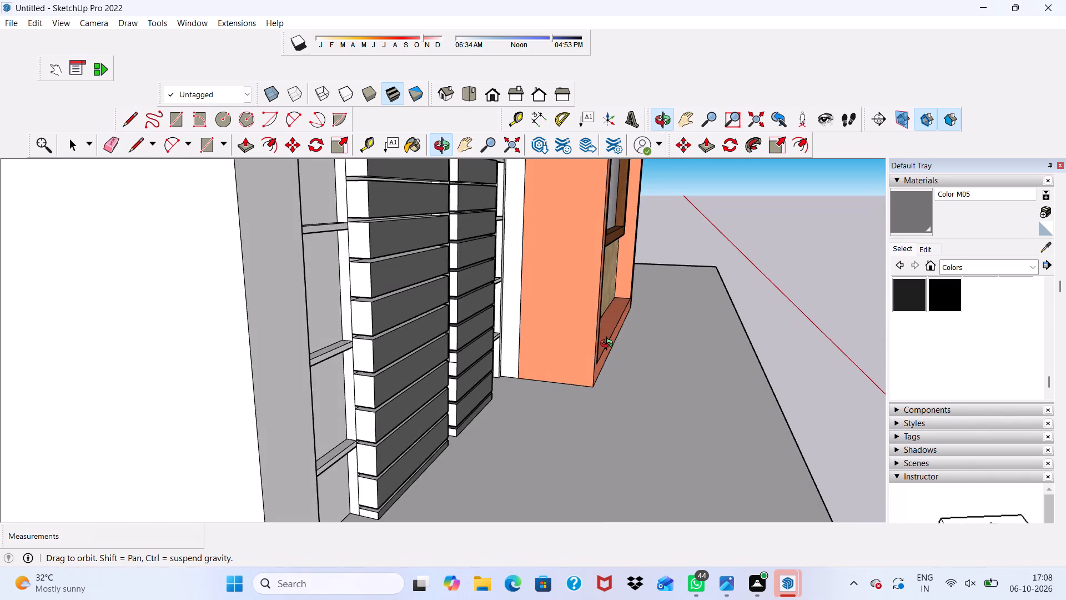
middle_click_drag(609, 345, 607, 348)
scroll(330, 524, "up", 7)
left_click(369, 467)
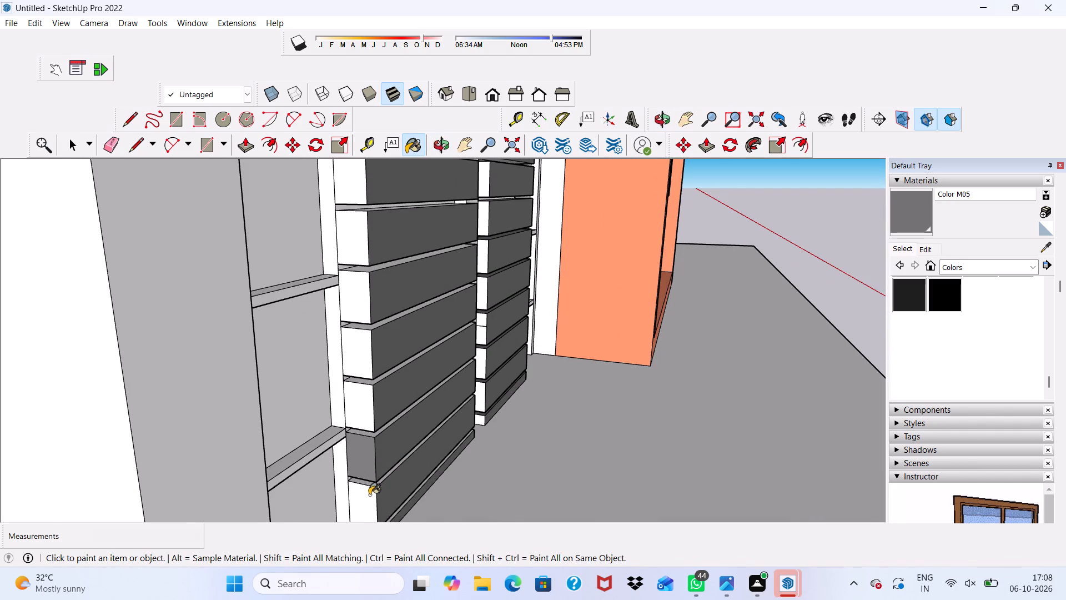
left_click(366, 497)
scroll(355, 416, "down", 6)
scroll(355, 418, "up", 1)
scroll(355, 420, "down", 4)
scroll(346, 456, "up", 5)
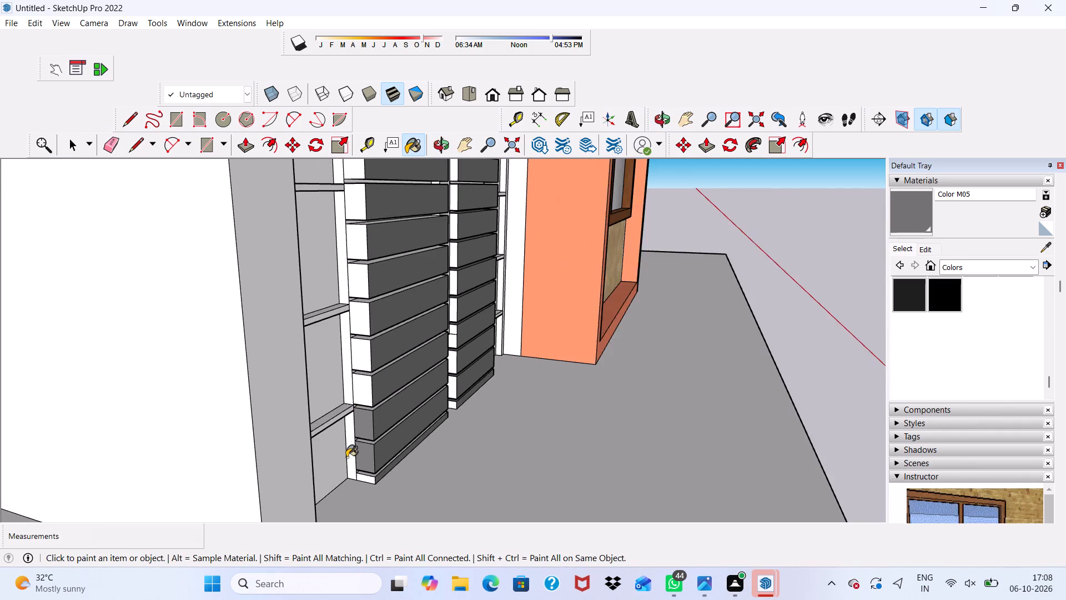
scroll(346, 457, "up", 3)
left_click(360, 352)
left_click(355, 282)
left_click(361, 248)
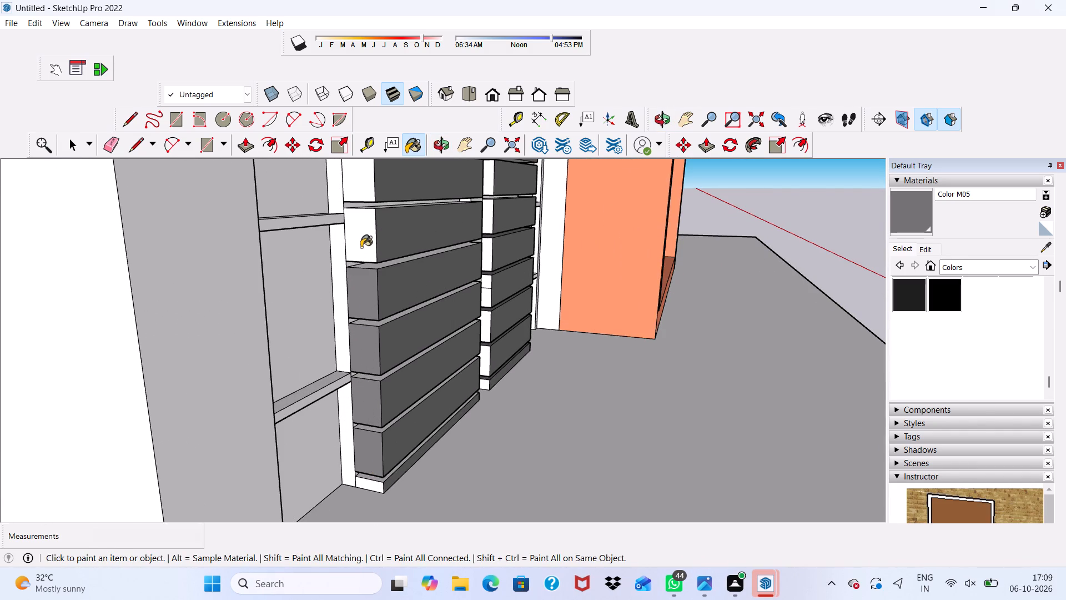
Paint the outer side ends of the left shutter's upper slats, from the top down to the grey ones, with Color M05.
scroll(361, 247, "down", 11)
scroll(385, 306, "down", 4)
scroll(385, 186, "up", 3)
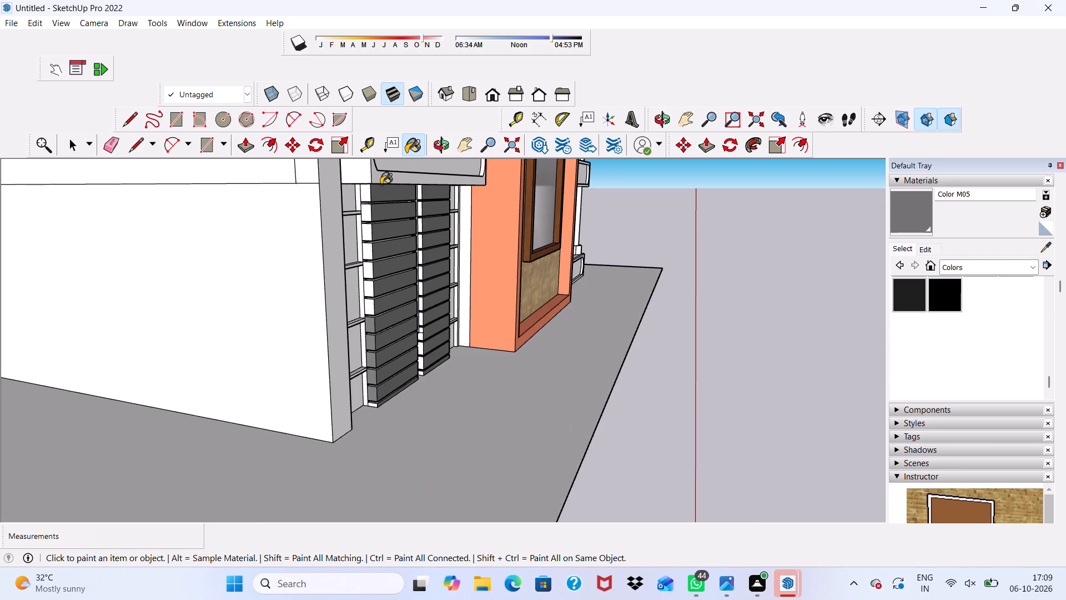
scroll(381, 184, "up", 3)
scroll(381, 184, "down", 1)
scroll(381, 184, "up", 7)
left_click(354, 204)
left_click(345, 255)
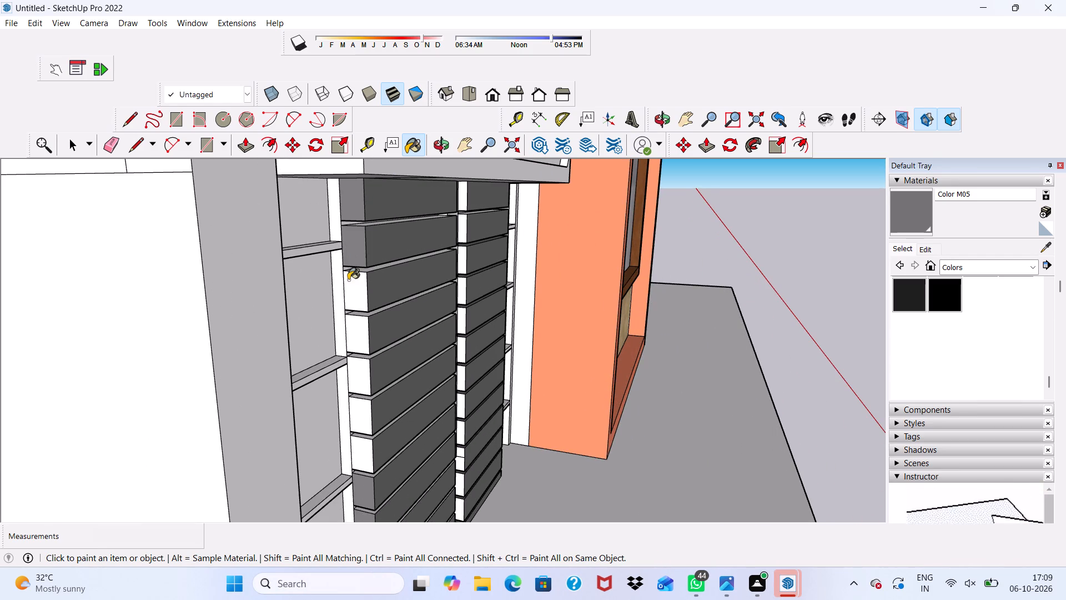
left_click(349, 287)
left_click(358, 339)
left_click(366, 372)
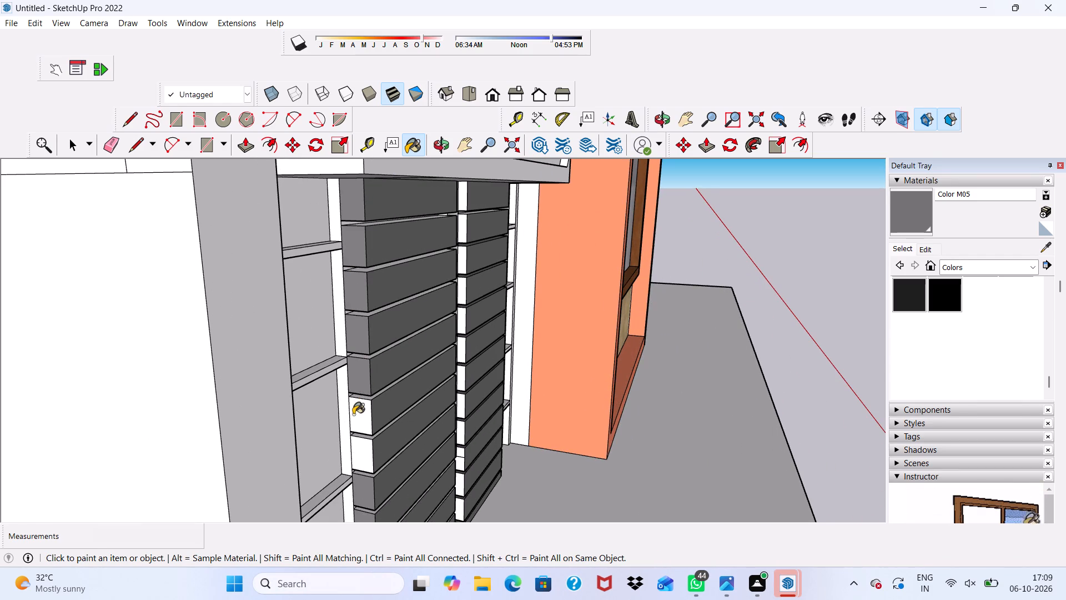
left_click(353, 414)
left_click(369, 451)
Paint the side ends of the right shutter's upper slats, facing the gap between the shutters, with Color M05.
scroll(349, 447, "down", 2)
scroll(350, 447, "up", 1)
scroll(349, 447, "down", 2)
scroll(423, 262, "up", 9)
left_click(445, 253)
left_click(440, 311)
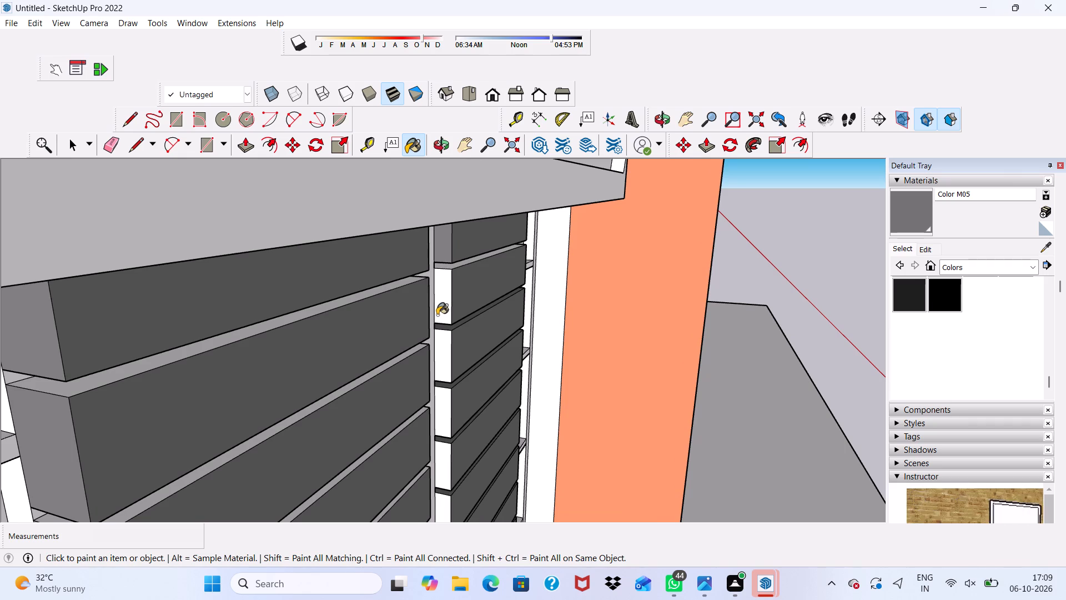
left_click_drag(455, 334, 451, 349)
left_click(449, 349)
left_click(447, 412)
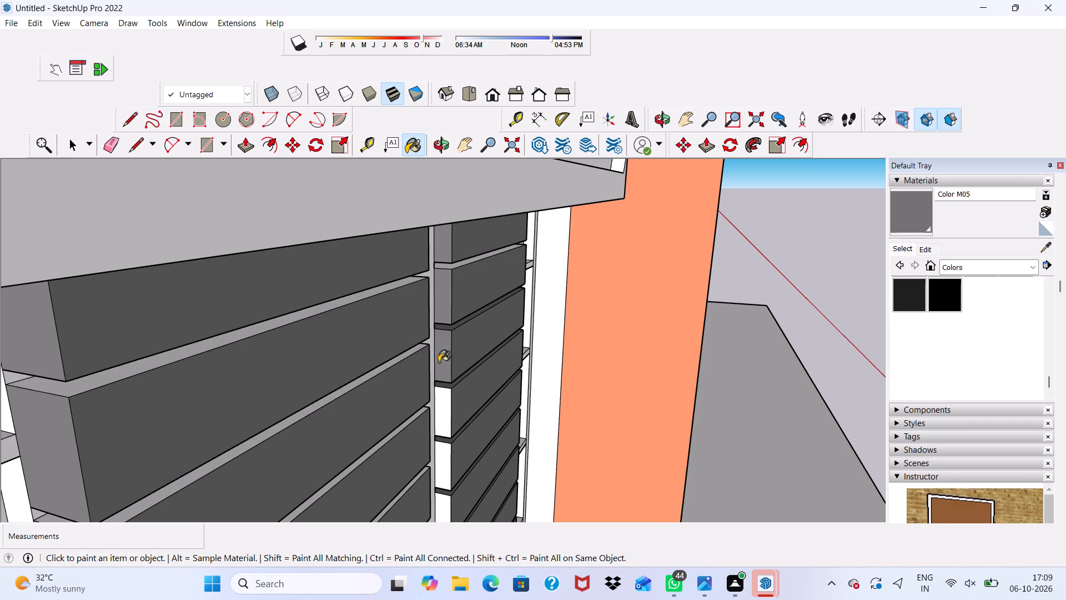
scroll(427, 335, "down", 10)
scroll(445, 453, "up", 9)
left_click(421, 348)
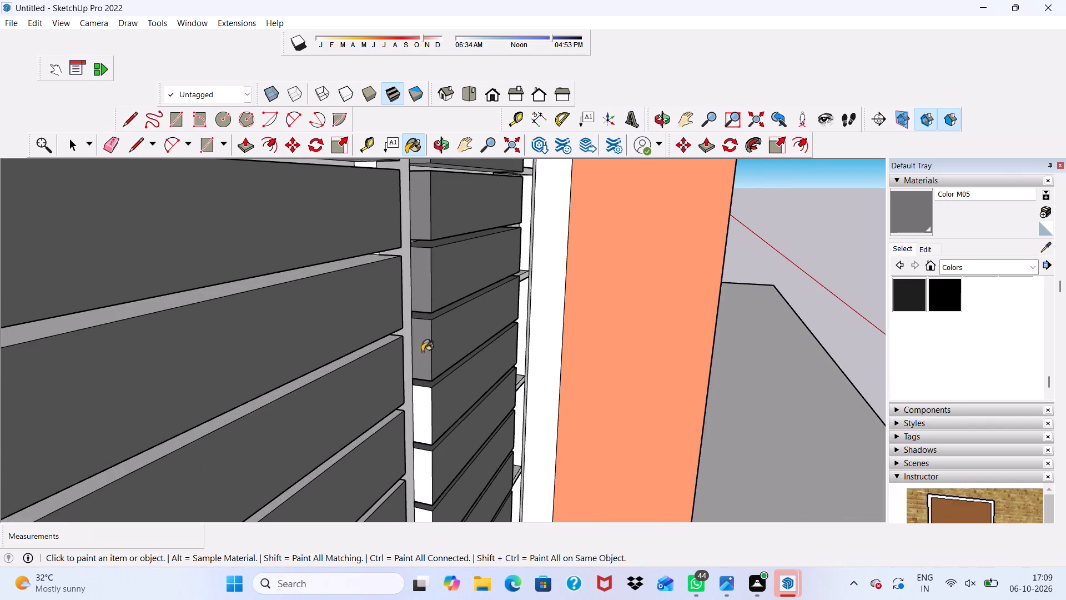
left_click(421, 412)
left_click(423, 471)
Continue down the right shutter, painting the side ends of its lower-middle slats with Color M05.
scroll(408, 334, "down", 6)
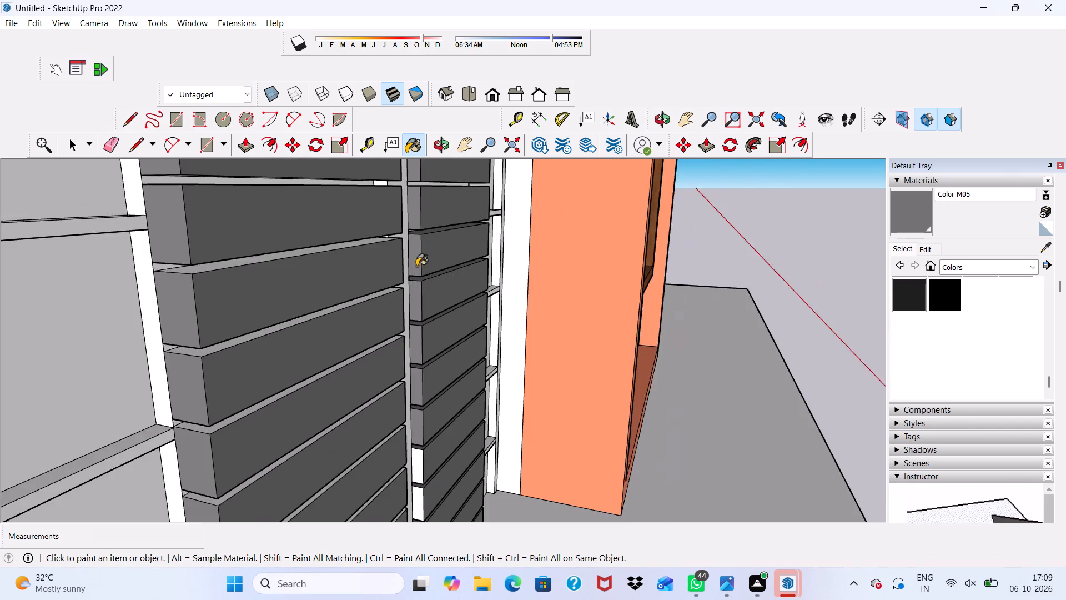
scroll(416, 266, "down", 4)
scroll(429, 428, "up", 8)
left_click(405, 361)
left_click(405, 432)
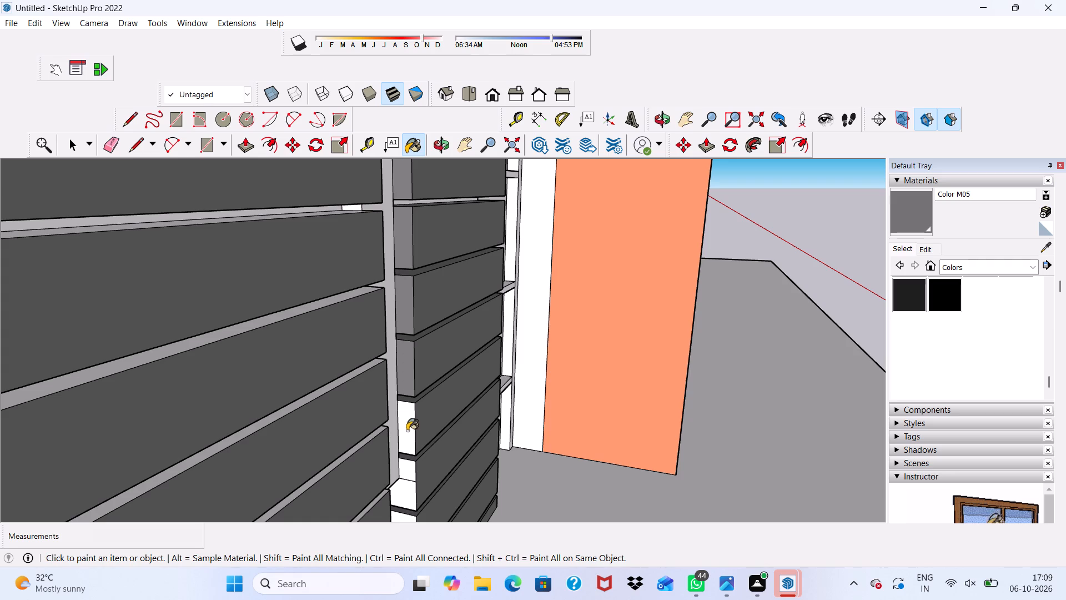
left_click(406, 476)
left_click(409, 512)
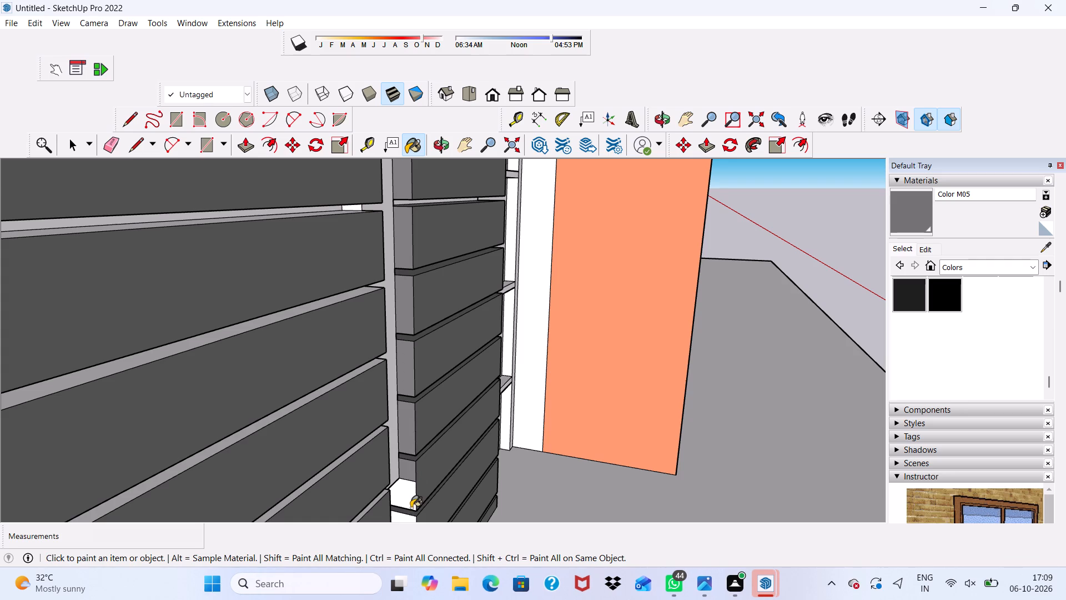
left_click(408, 508)
Paint the side ends of the right shutter's lowest slats and thin bottom strip with Color M05.
scroll(401, 492, "down", 10)
scroll(399, 503, "up", 1)
scroll(399, 503, "down", 1)
scroll(399, 503, "up", 9)
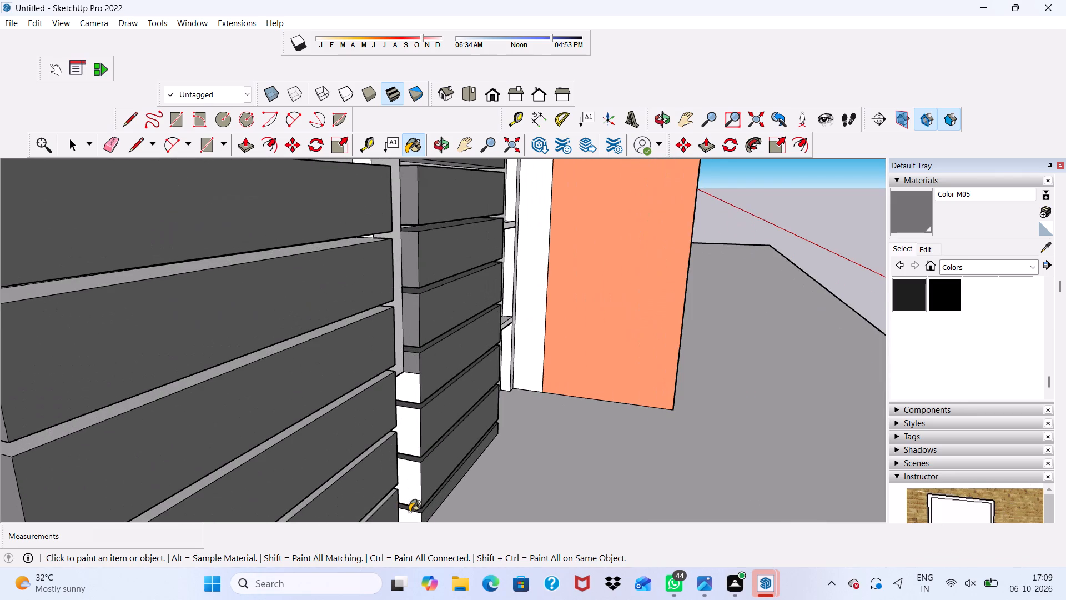
left_click(405, 522)
left_click(406, 503)
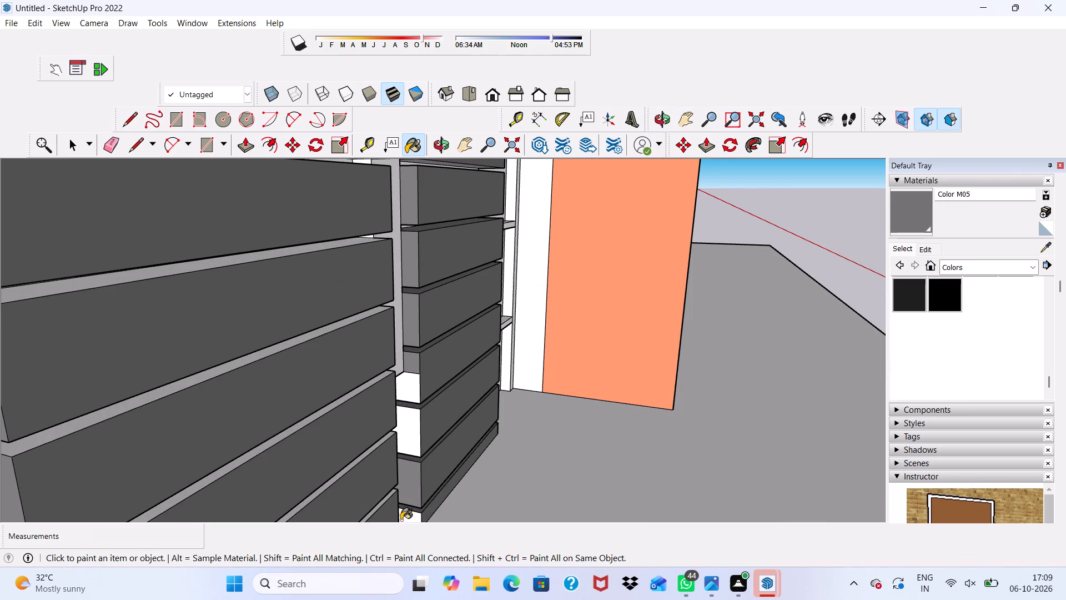
left_click(402, 518)
left_click(403, 444)
left_click(408, 373)
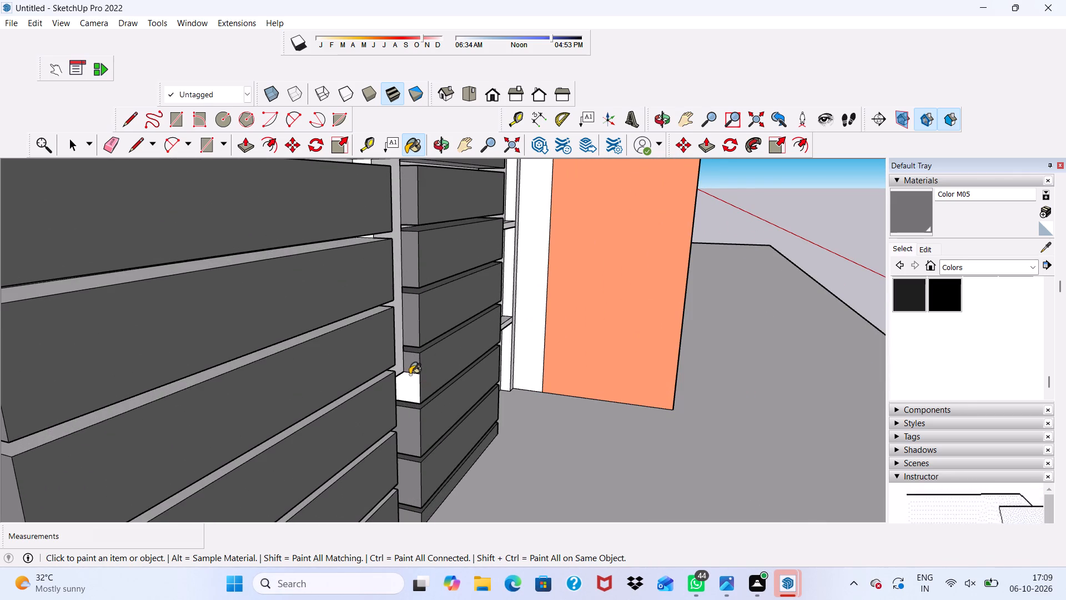
Paint the tall vertical panel between the two shutters with Color A08 from the Colors library.
scroll(408, 377, "down", 3)
middle_click_drag(406, 375, 184, 374)
scroll(323, 401, "down", 6)
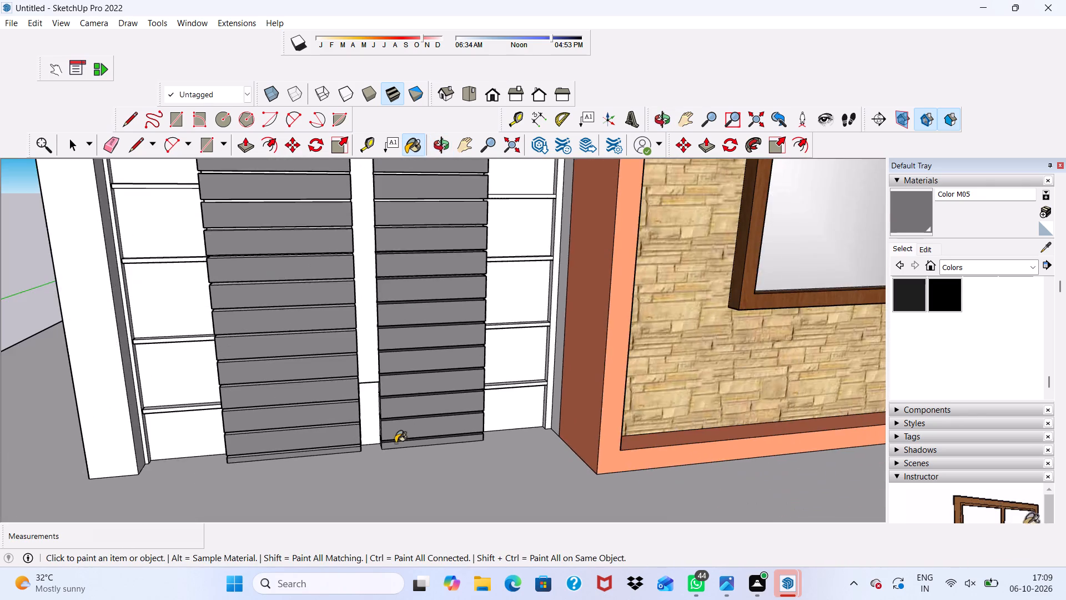
scroll(394, 443, "down", 4)
middle_click_drag(390, 402, 181, 356)
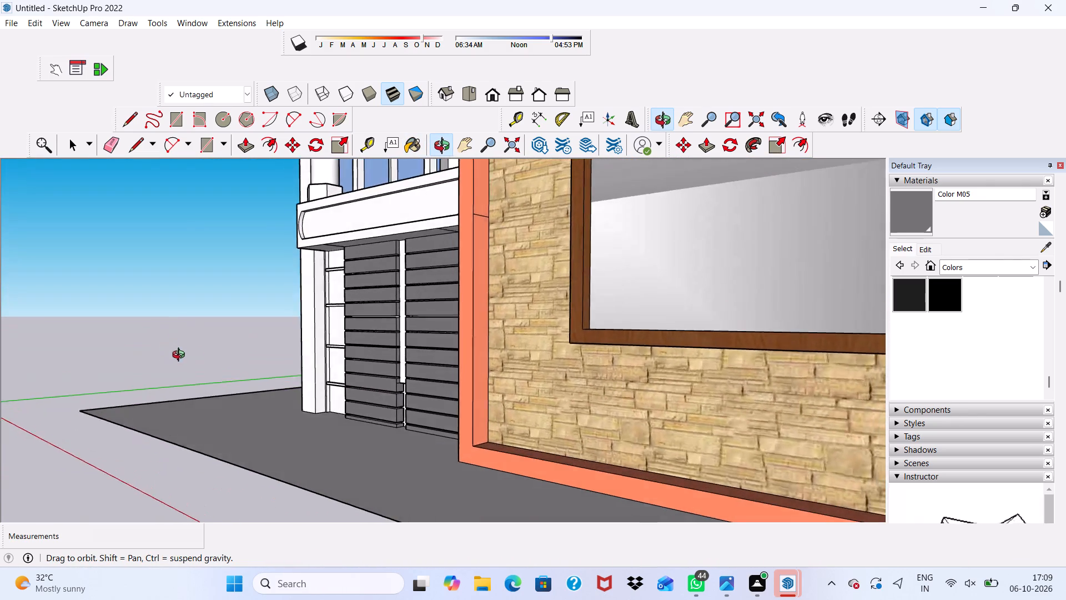
middle_click_drag(181, 356, 320, 384)
key("space")
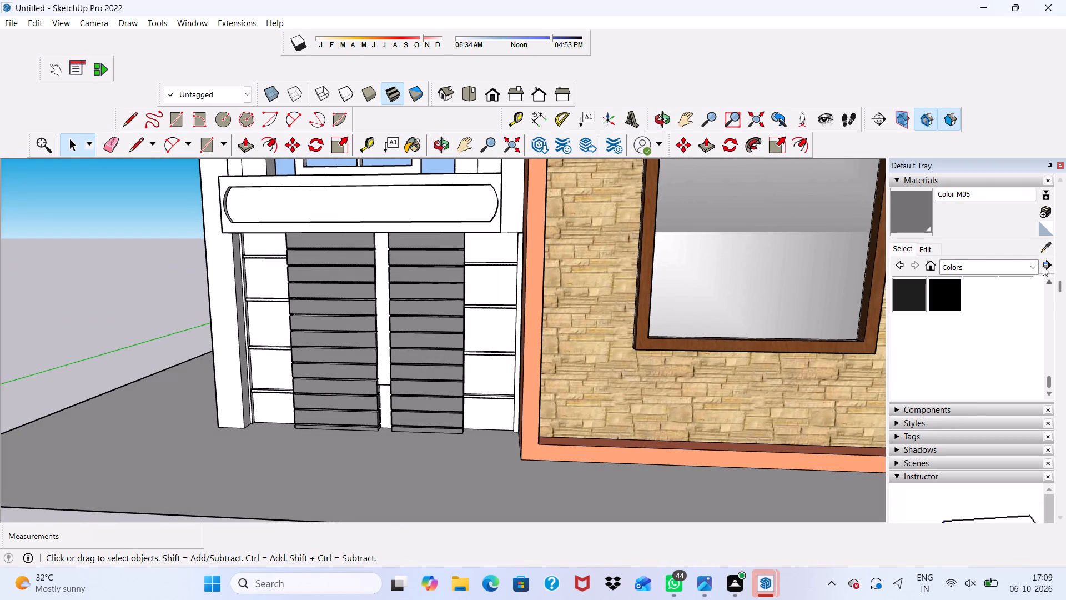
left_click_drag(1037, 261, 1038, 267)
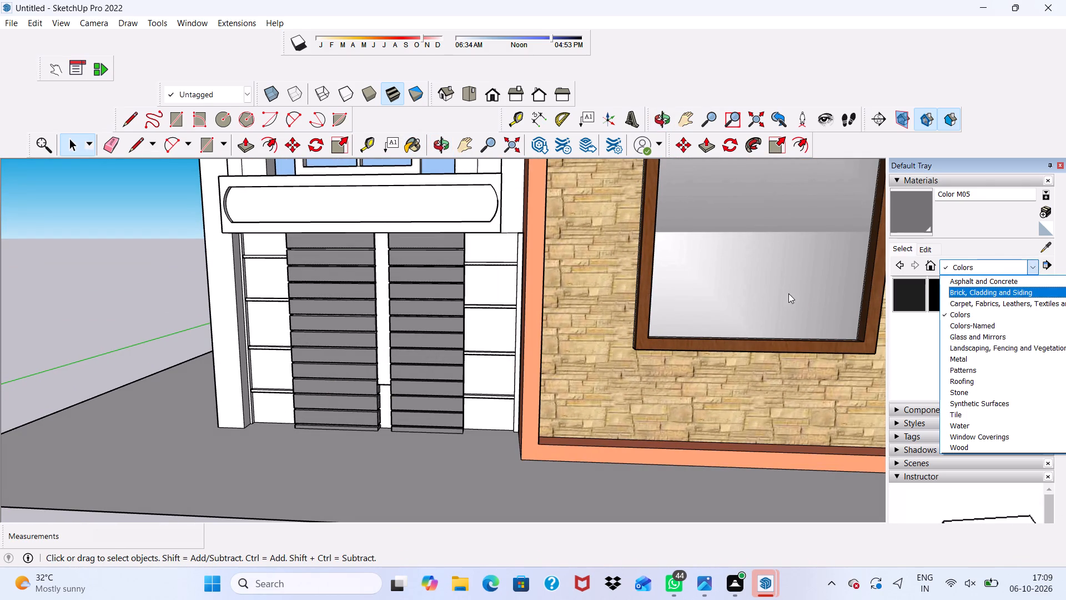
scroll(801, 296, "up", 1)
scroll(804, 298, "down", 2)
scroll(976, 322, "up", 2)
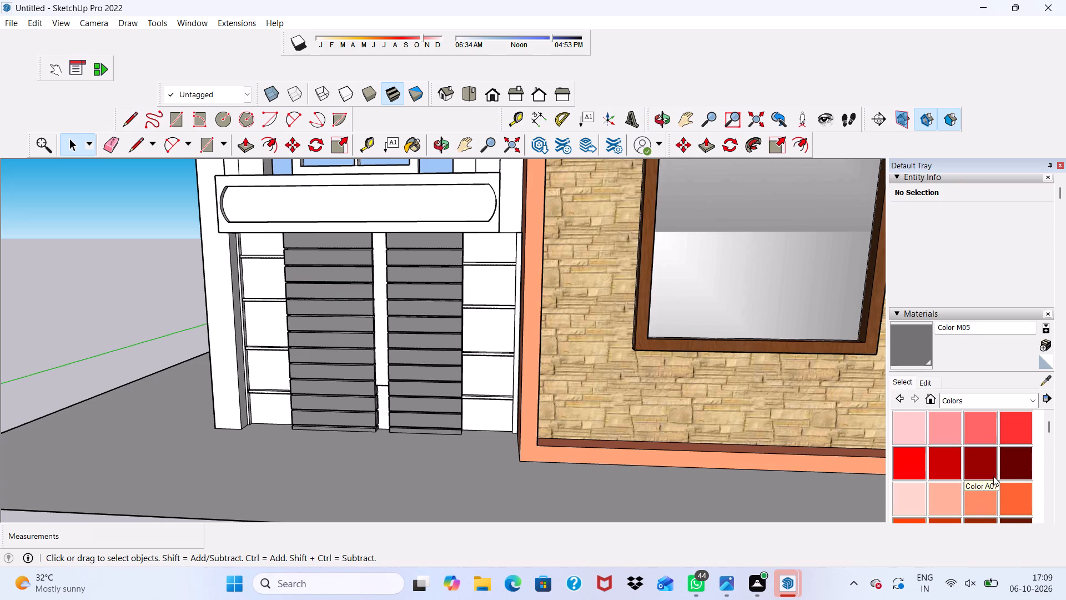
left_click(1022, 469)
scroll(488, 284, "up", 13)
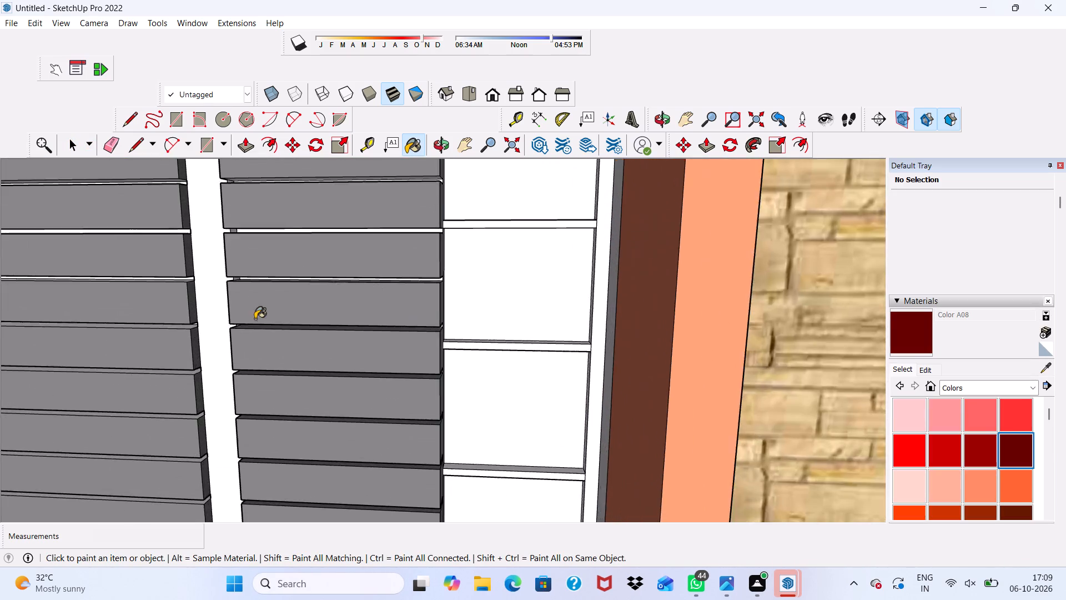
scroll(255, 319, "up", 2)
left_click(144, 270)
scroll(135, 271, "down", 5)
middle_click_drag(150, 273, 207, 141)
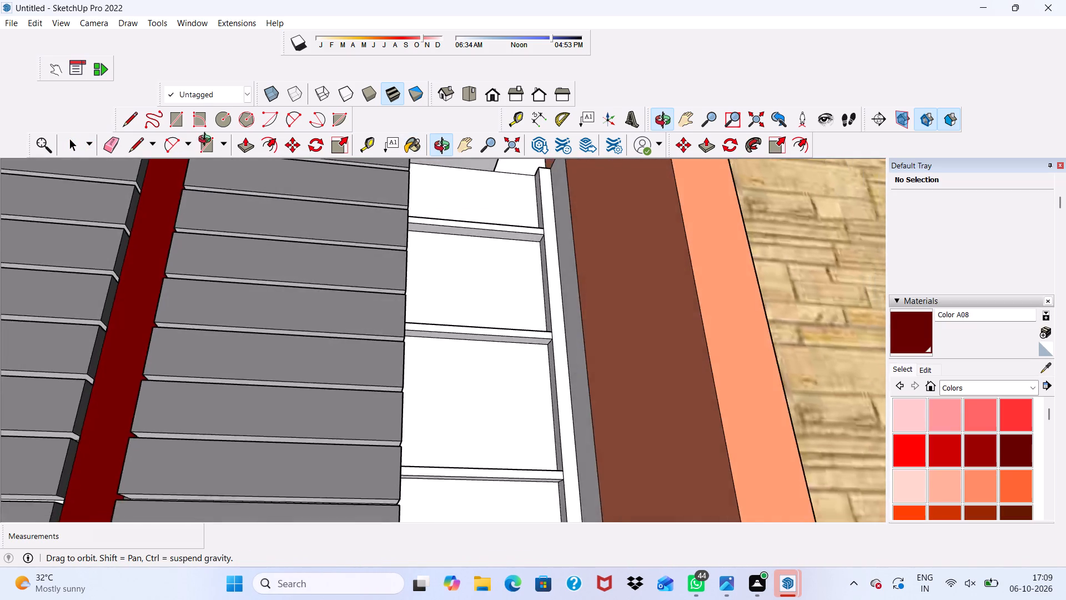
middle_click_drag(207, 141, 204, 288)
scroll(205, 289, "down", 11)
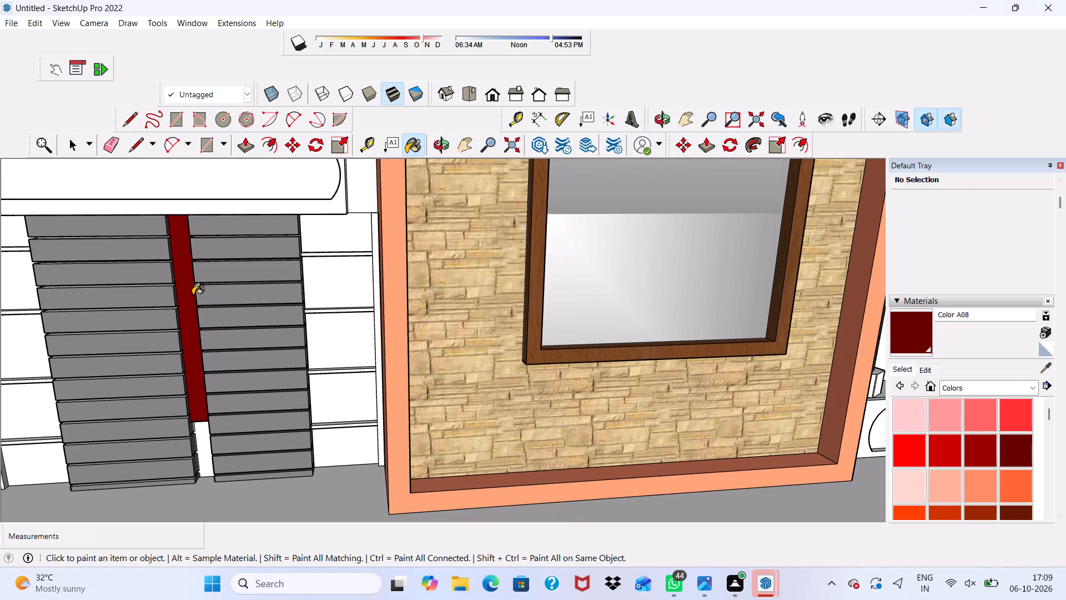
Paint the bottom end face of the dark red panel between the shutters with Color A08.
scroll(185, 443, "up", 4)
middle_click_drag(184, 445, 208, 314)
scroll(205, 400, "up", 5)
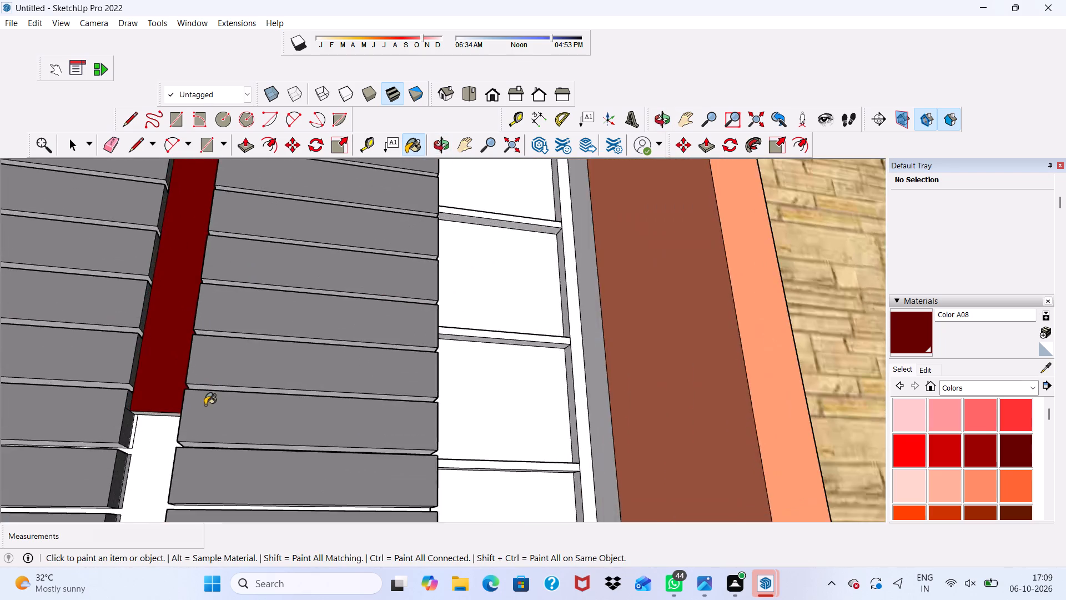
scroll(205, 405, "up", 10)
left_click(135, 419)
scroll(135, 419, "down", 4)
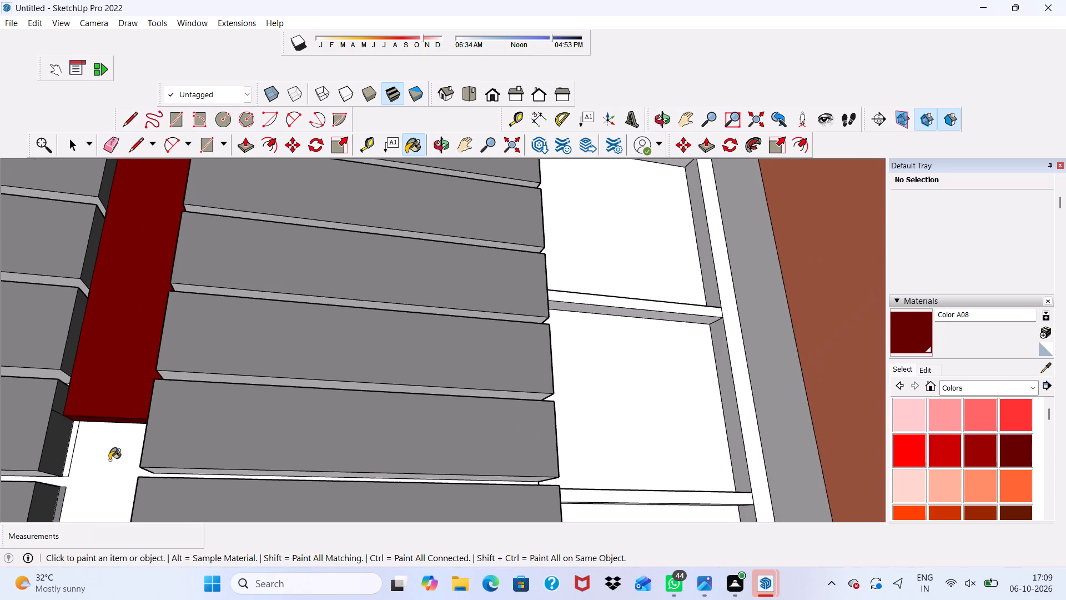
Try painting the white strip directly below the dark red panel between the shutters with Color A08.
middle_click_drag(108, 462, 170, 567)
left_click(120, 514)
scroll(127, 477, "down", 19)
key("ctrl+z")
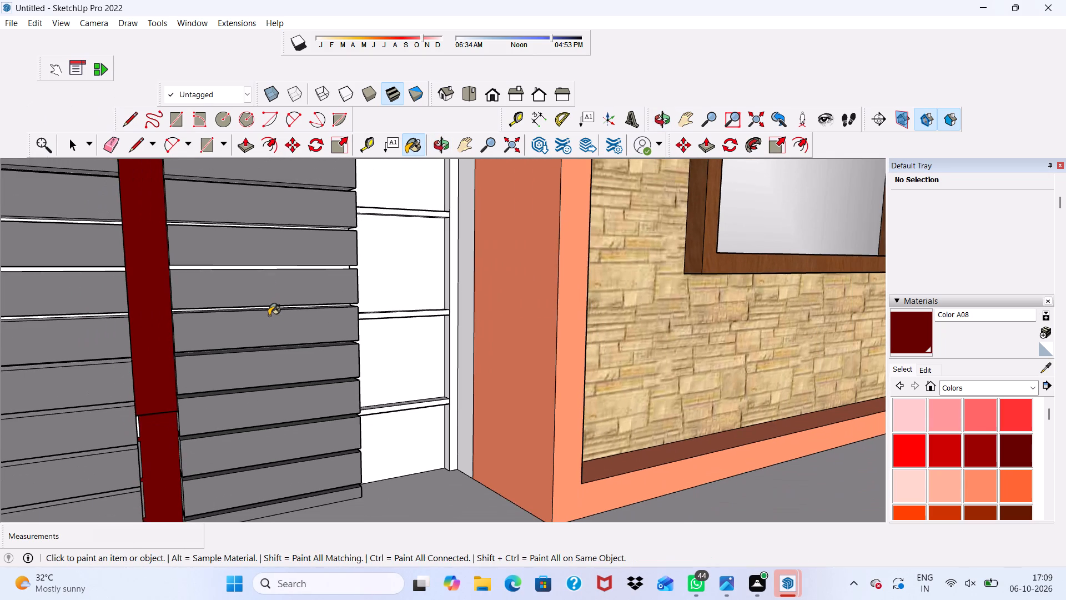
Paint the front face of the lowest horizontal bar, between the right shutter and the salmon frame, with Color M09 from the Colors library.
scroll(269, 316, "down", 11)
scroll(288, 345, "up", 1)
middle_click_drag(288, 345, 174, 324)
scroll(288, 345, "down", 1)
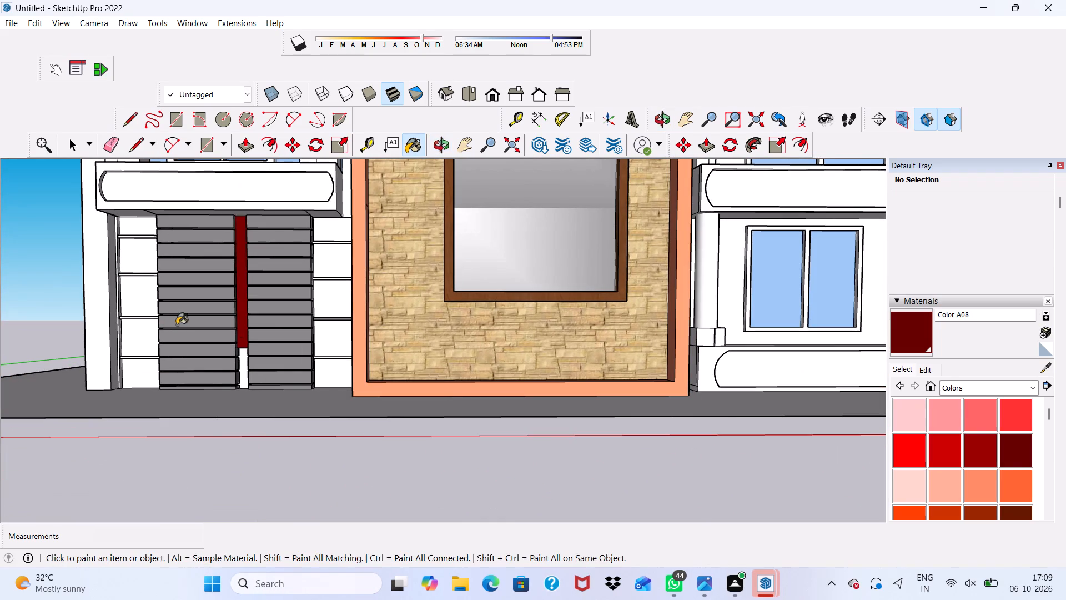
scroll(938, 459, "down", 1)
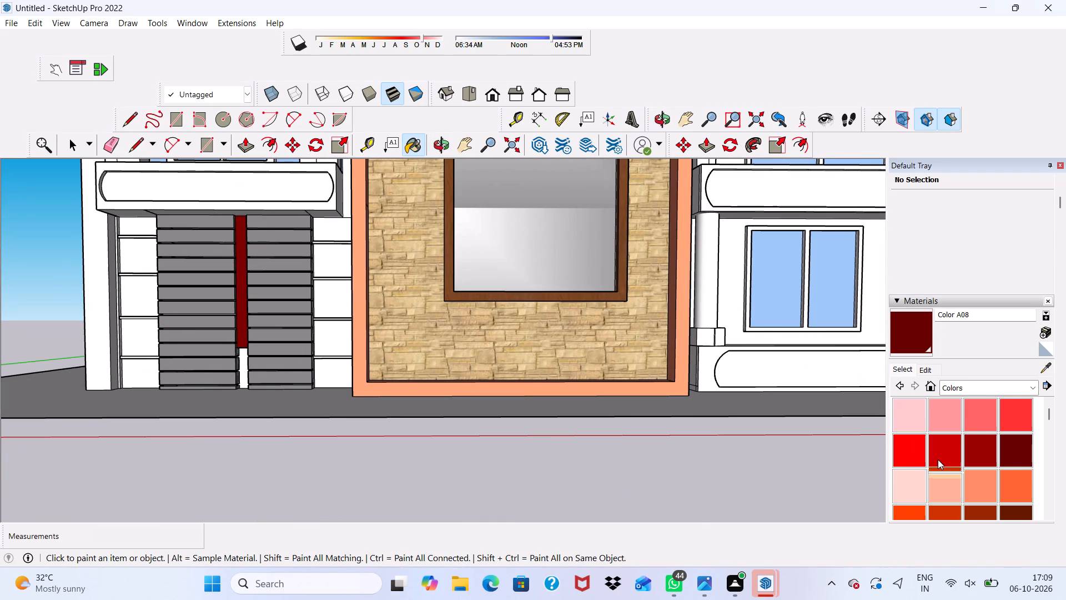
scroll(938, 459, "down", 9)
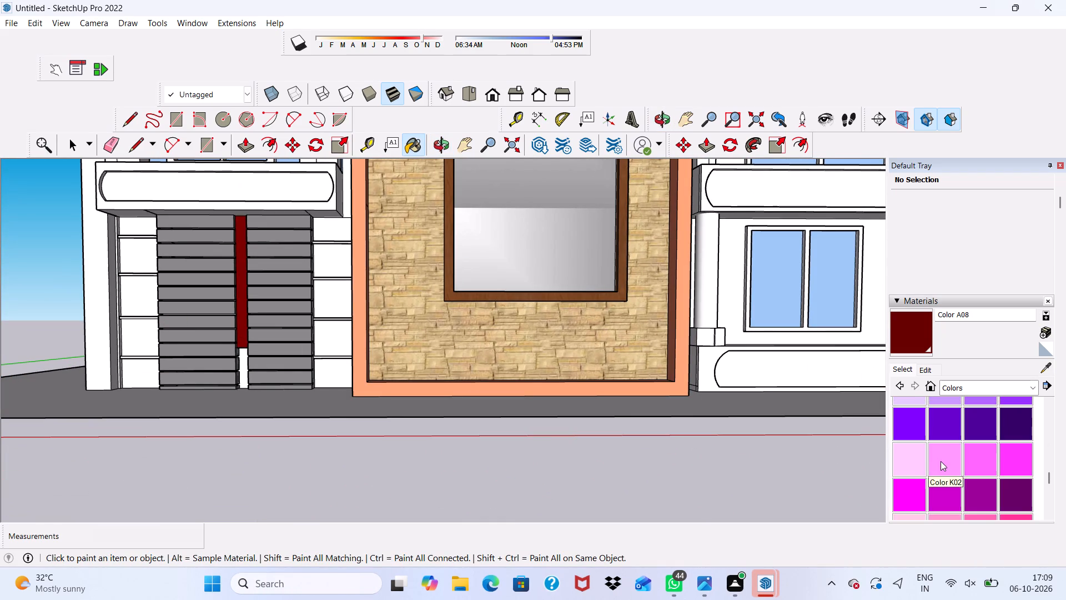
scroll(961, 477, "down", 2)
scroll(1018, 497, "down", 1)
scroll(1018, 497, "up", 1)
scroll(1018, 497, "down", 1)
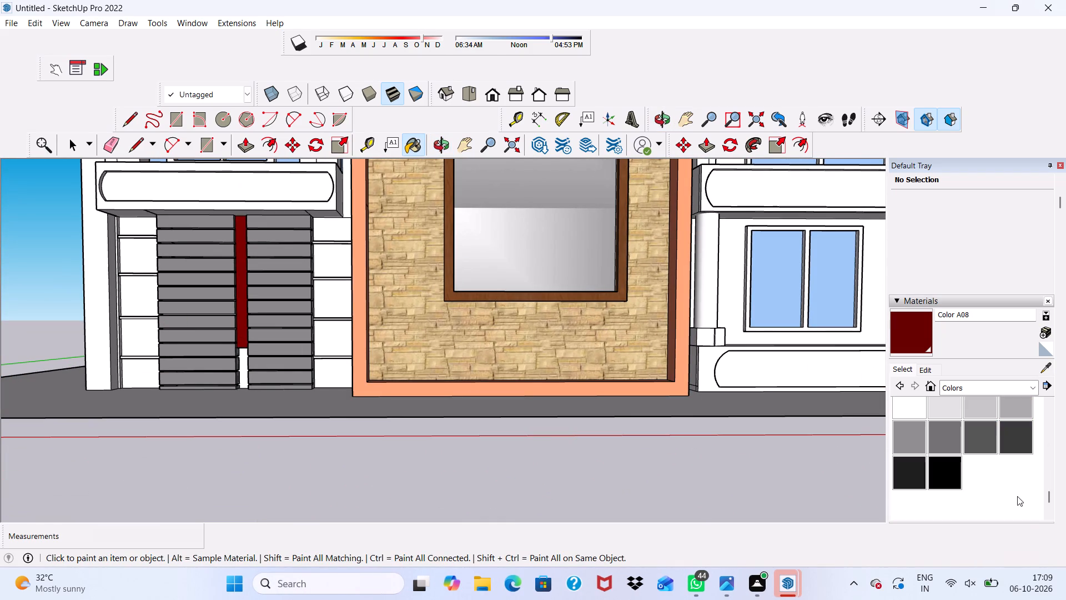
left_click(955, 473)
scroll(435, 391, "up", 4)
scroll(313, 334, "up", 8)
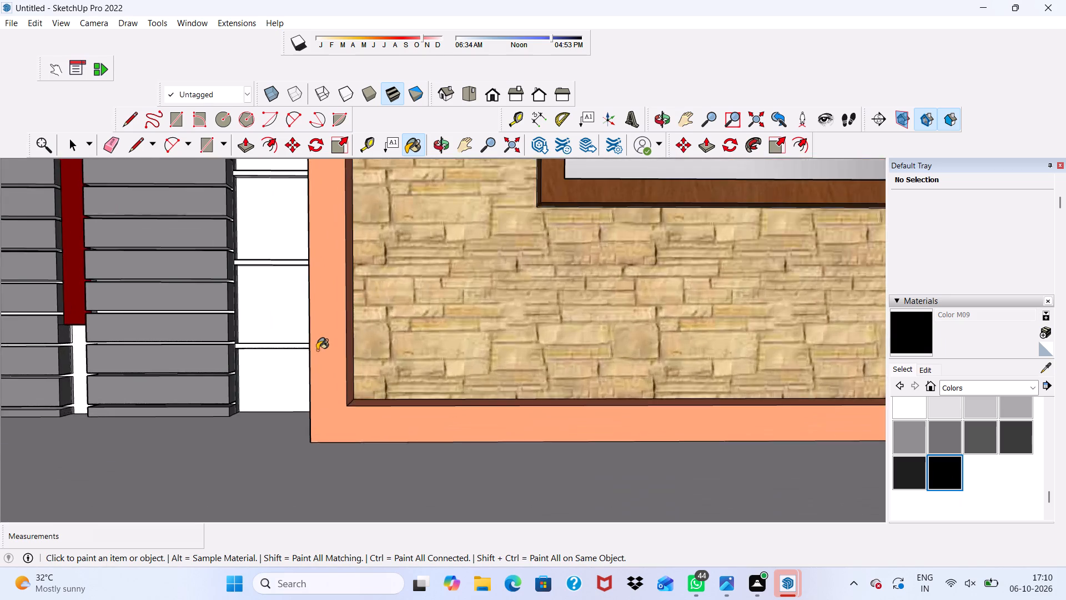
scroll(317, 350, "up", 9)
middle_click_drag(342, 317, 345, 356)
scroll(341, 331, "up", 4)
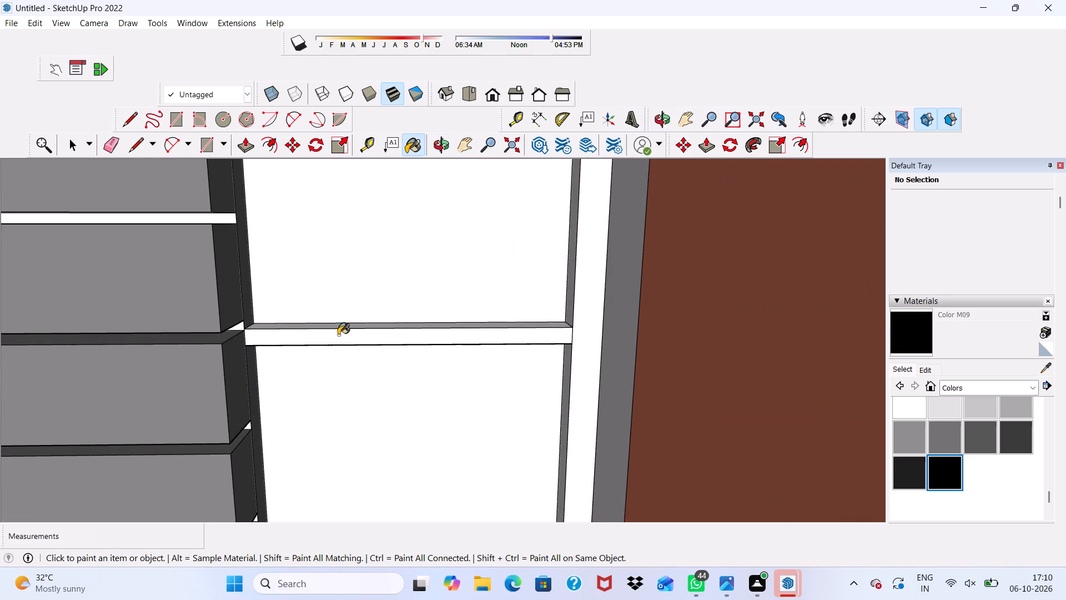
left_click(338, 335)
scroll(338, 335, "up", 5)
left_click_drag(335, 321, 329, 312)
scroll(328, 312, "down", 2)
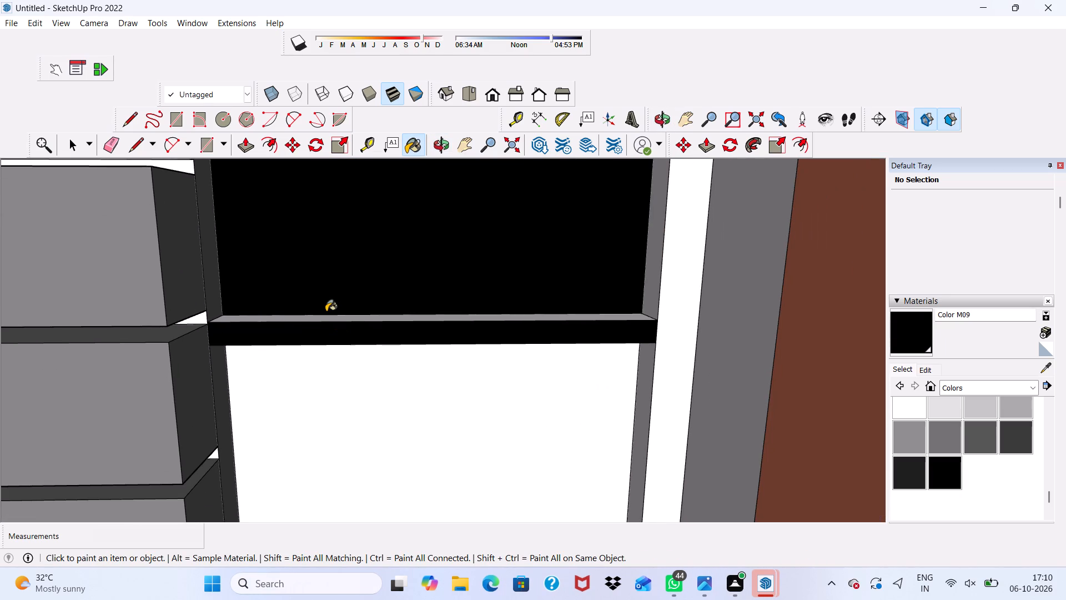
key("ctrl+z")
Paint the top face and underside of the lowest horizontal bar beside the right shutter with Color M09.
scroll(326, 312, "up", 3, "ctrl")
scroll(326, 312, "up", 2)
left_click(325, 327)
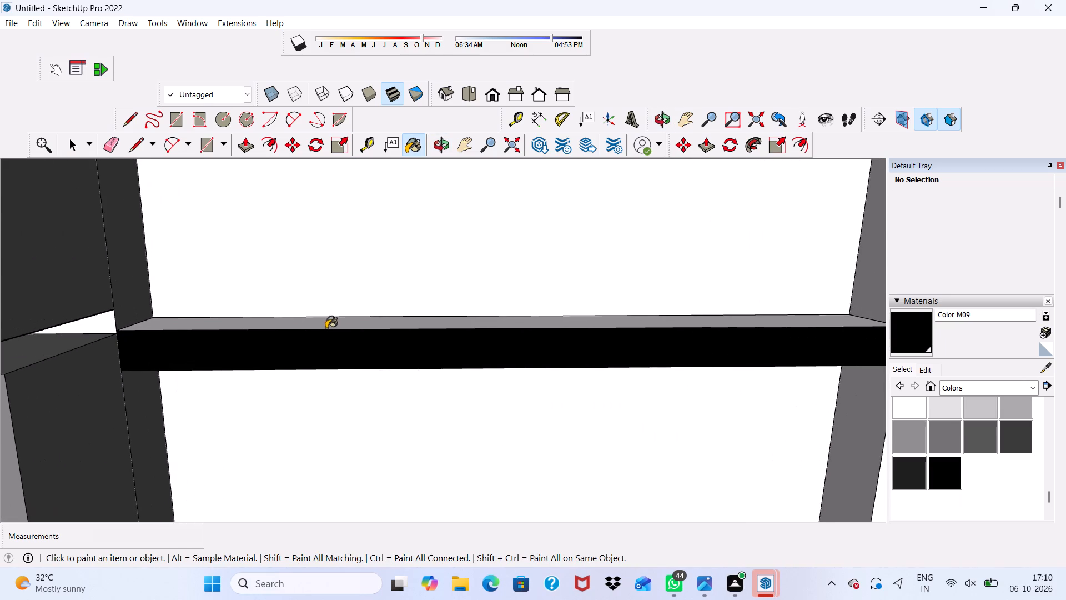
scroll(326, 329, "down", 2)
middle_click_drag(0, 0, 35, 0)
scroll(23, 266, "down", 2)
scroll(23, 266, "up", 1)
scroll(23, 266, "down", 6)
middle_click_drag(189, 358, 192, 344)
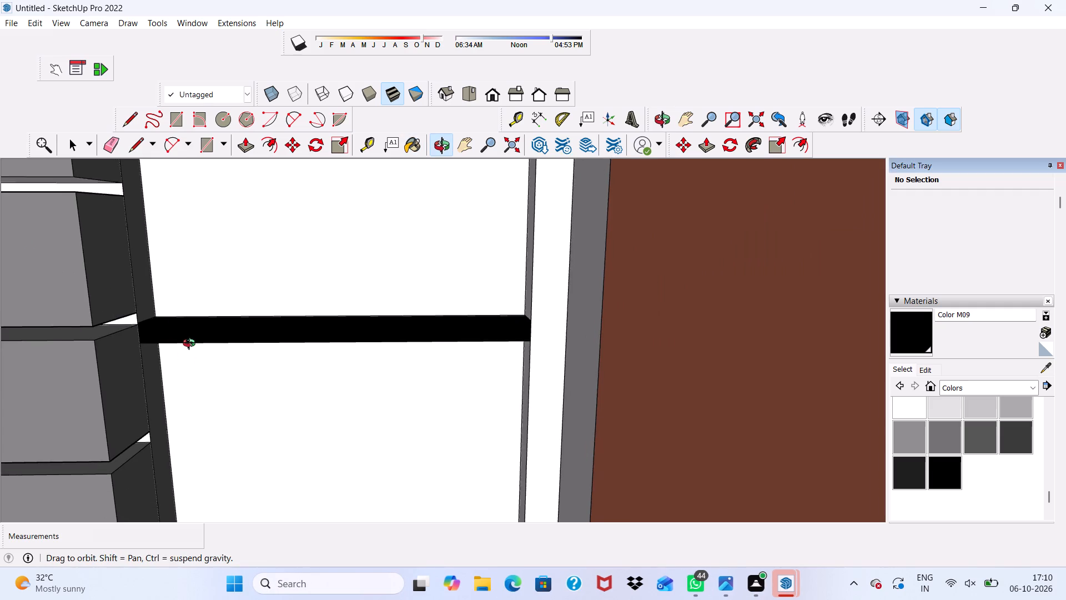
middle_click_drag(192, 344, 222, 202)
scroll(228, 309, "up", 3)
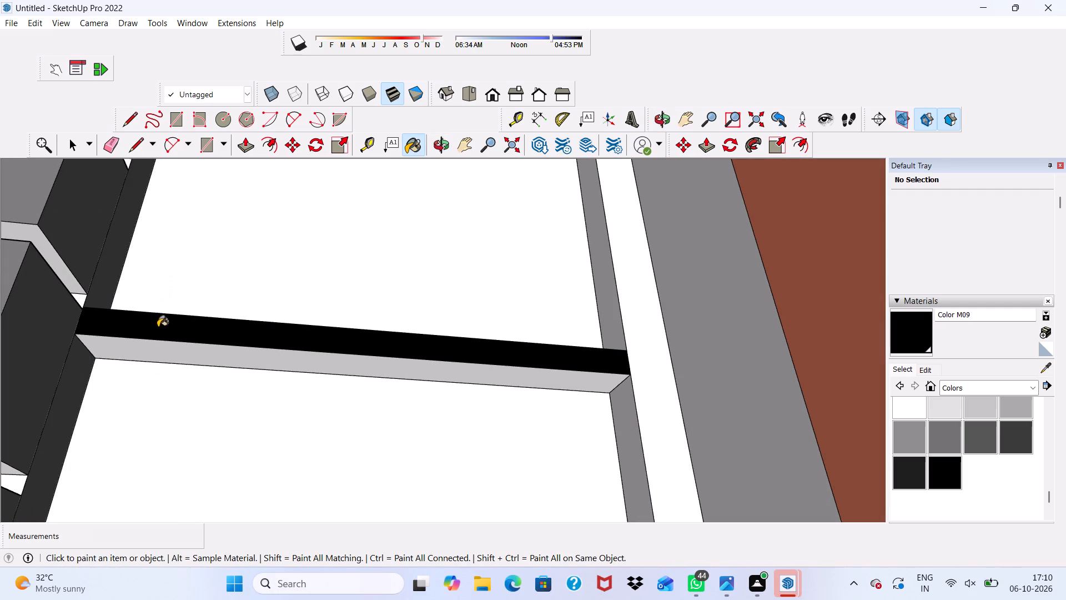
left_click_drag(169, 361, 170, 354)
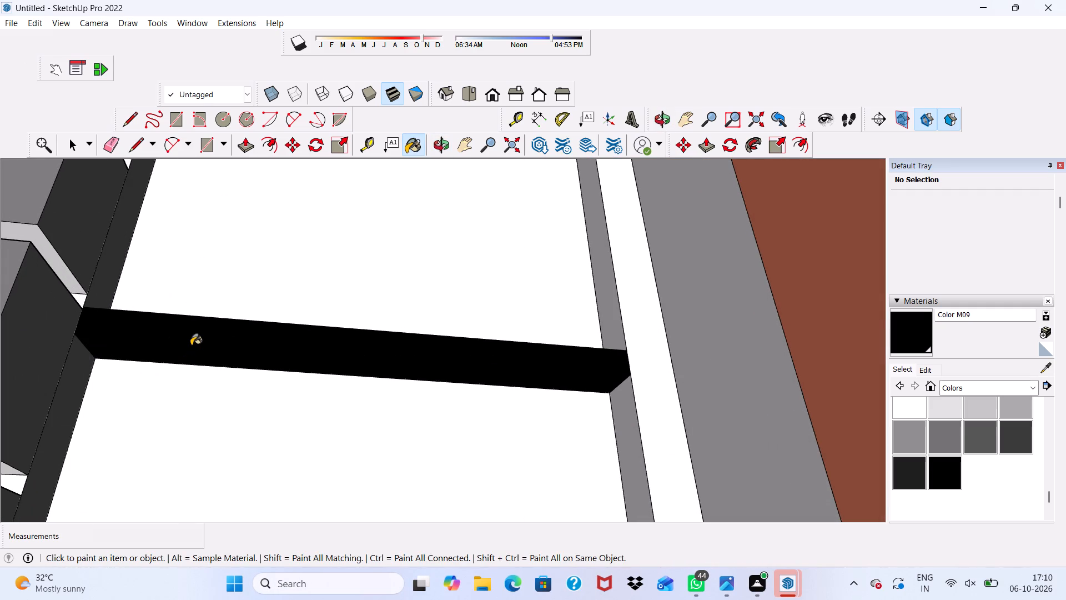
Paint the front face of the second-lowest horizontal bar beside the right shutter with Color M09.
scroll(191, 345, "down", 4)
scroll(257, 373, "down", 15)
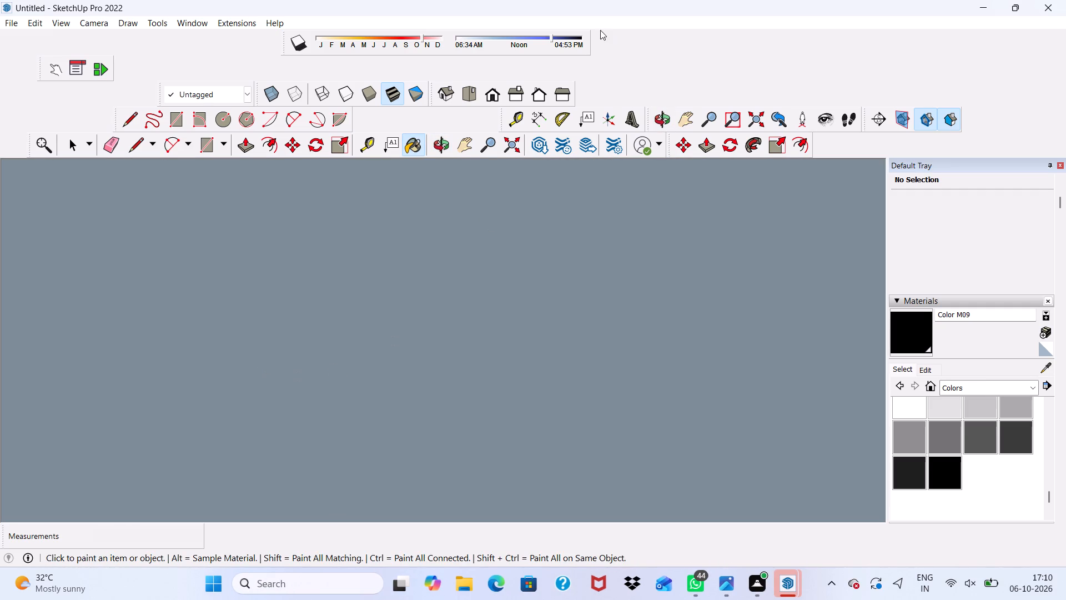
left_click(486, 95)
scroll(484, 161, "down", 4)
scroll(522, 318, "up", 1)
scroll(475, 298, "down", 8)
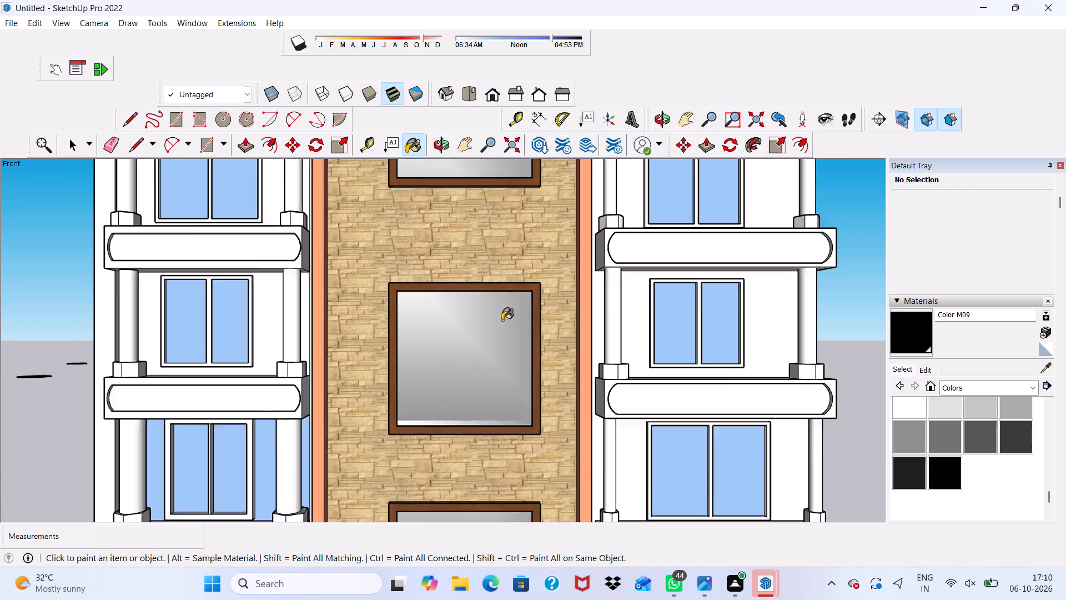
scroll(502, 320, "down", 6)
scroll(383, 498, "up", 13)
scroll(398, 441, "down", 6)
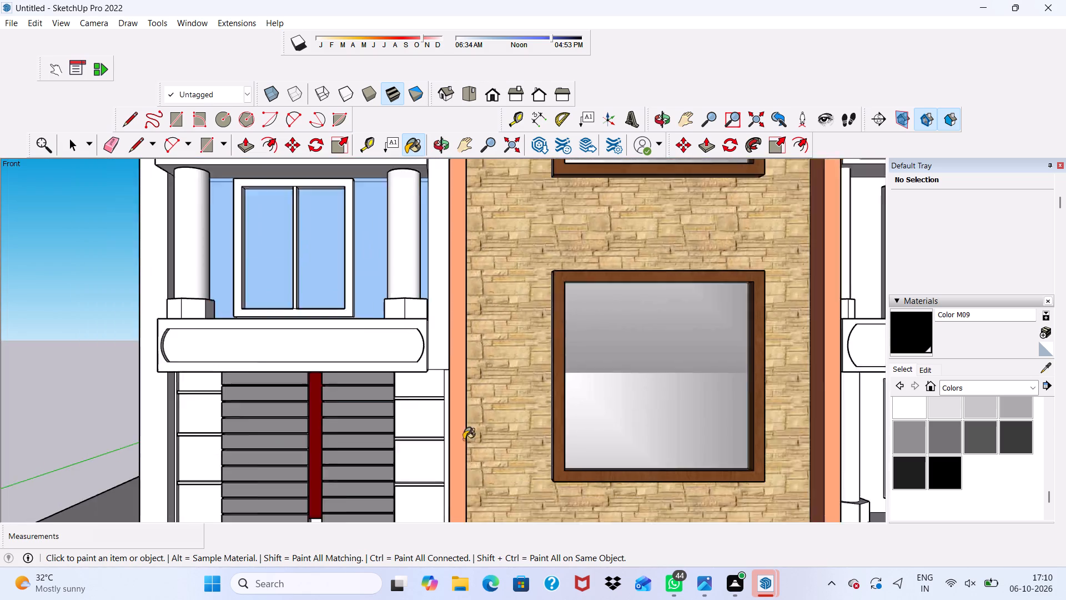
scroll(464, 439, "down", 6)
scroll(441, 519, "up", 17)
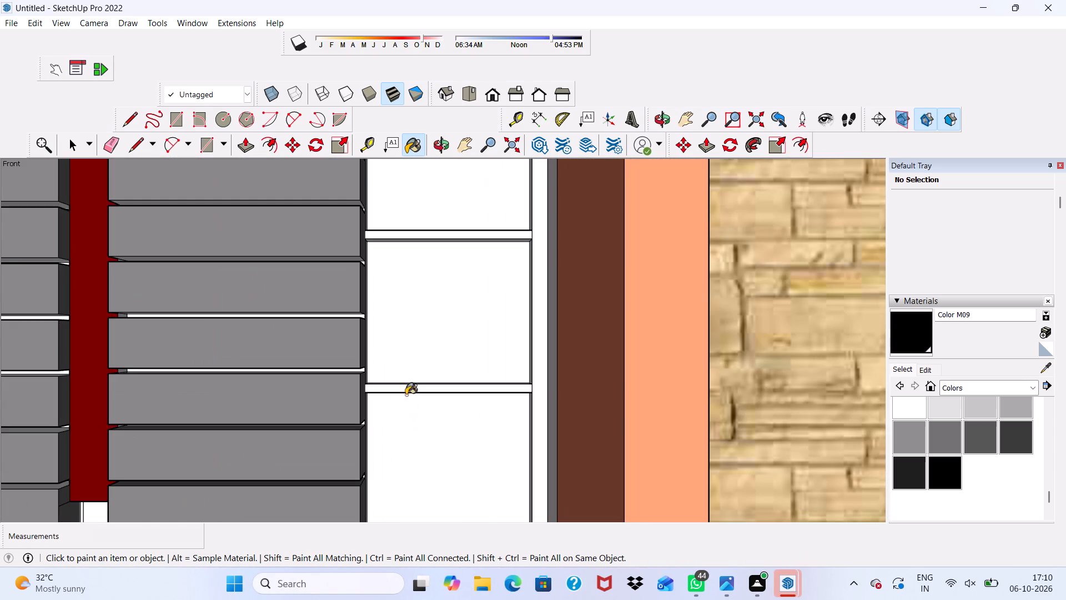
left_click(405, 381)
scroll(405, 385, "up", 5)
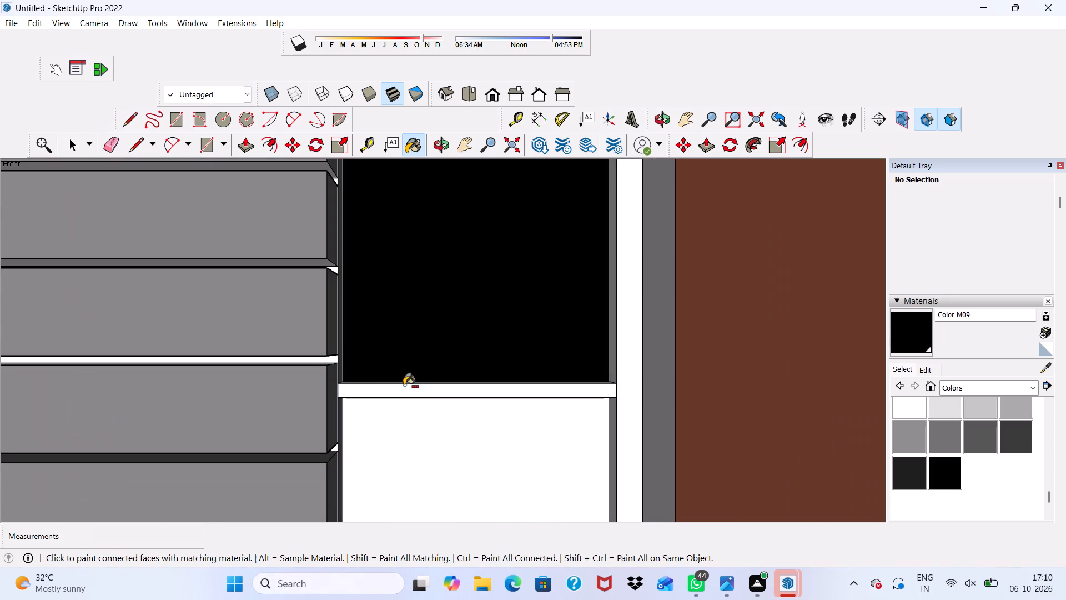
scroll(405, 389, "up", 3, "ctrl")
key("ctrl+z")
scroll(405, 396, "up", 7)
left_click(403, 394)
Paint the top face and underside of the second-lowest horizontal bar with Color M09.
middle_click_drag(403, 369, 397, 434)
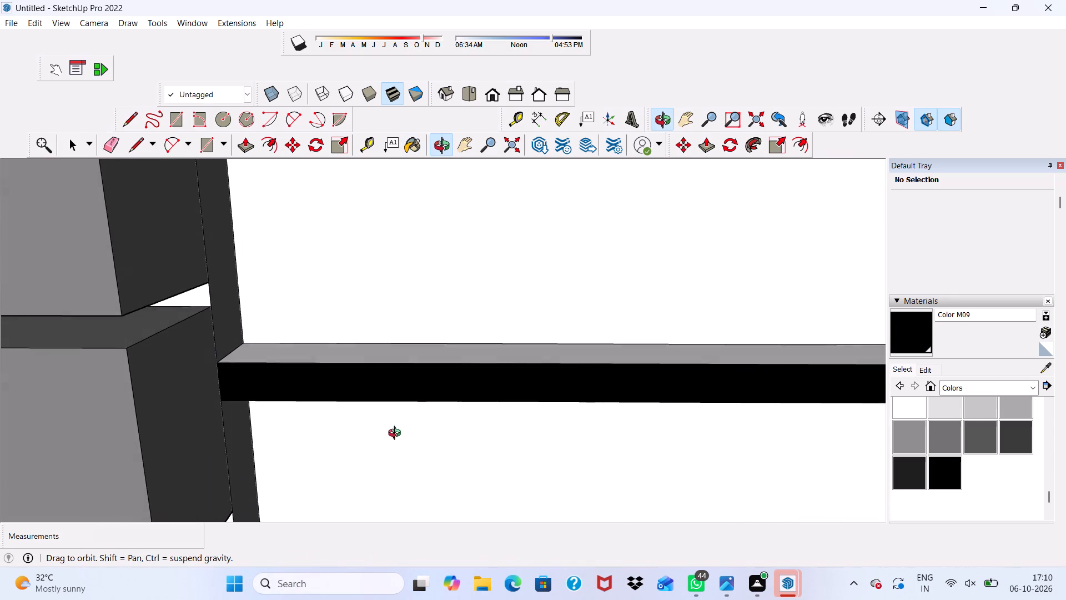
middle_click_drag(397, 434, 396, 434)
left_click(347, 353)
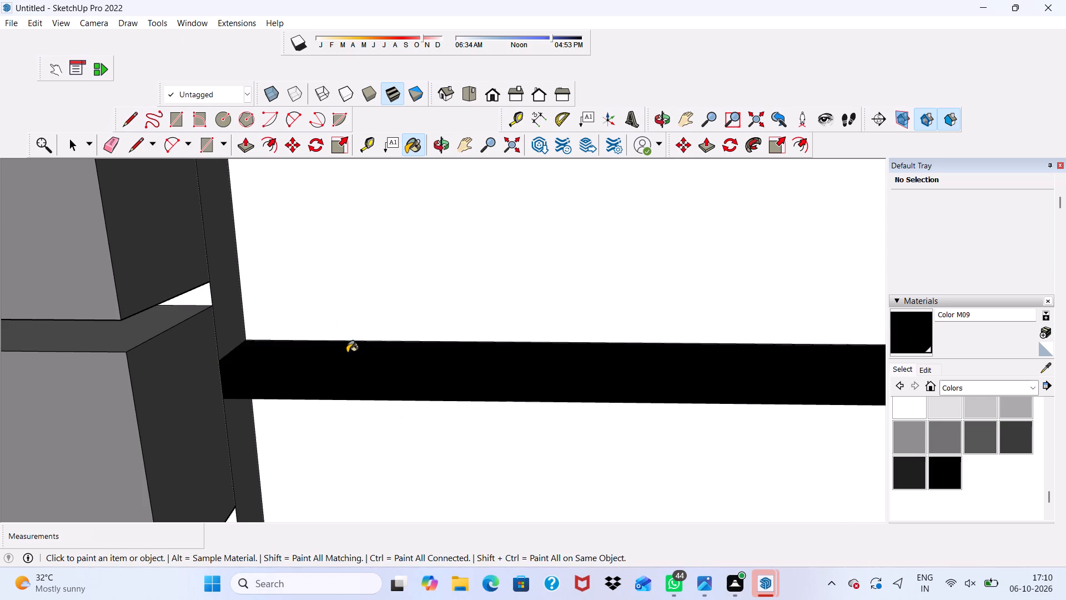
scroll(347, 353, "down", 3)
middle_click_drag(347, 353, 368, 160)
left_click(376, 378)
Paint the top and front faces of the second-highest horizontal bar beside the right shutter with Color M09.
scroll(376, 378, "down", 9)
scroll(291, 302, "up", 2)
scroll(291, 307, "down", 9)
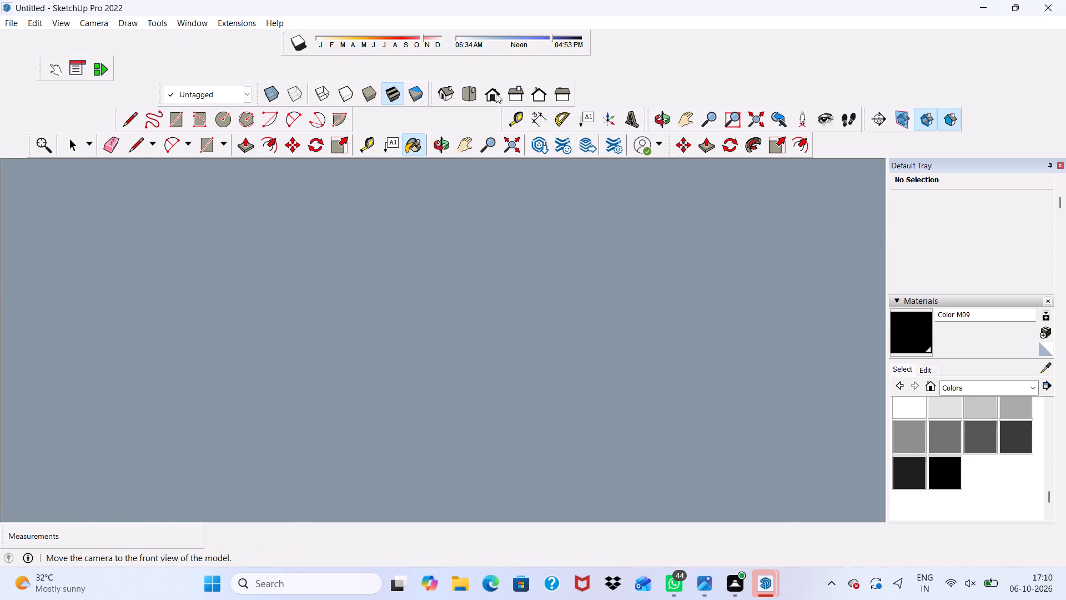
left_click(497, 94)
scroll(493, 114, "down", 2)
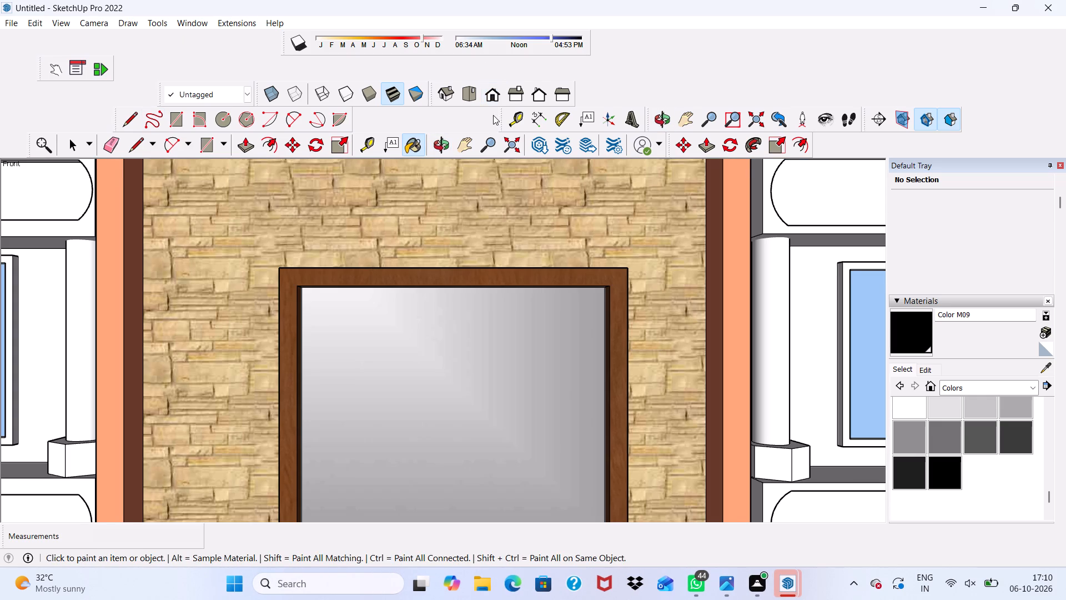
scroll(493, 115, "down", 7)
scroll(386, 326, "down", 7)
scroll(767, 193, "up", 1)
scroll(755, 217, "down", 2)
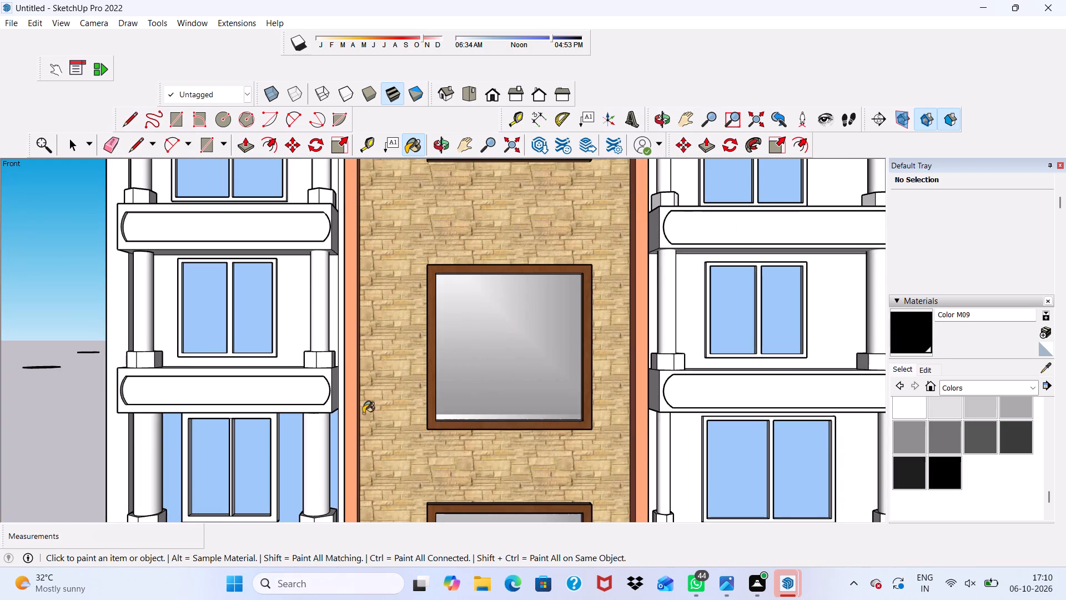
scroll(368, 407, "up", 13)
scroll(382, 316, "down", 14)
scroll(403, 560, "up", 8)
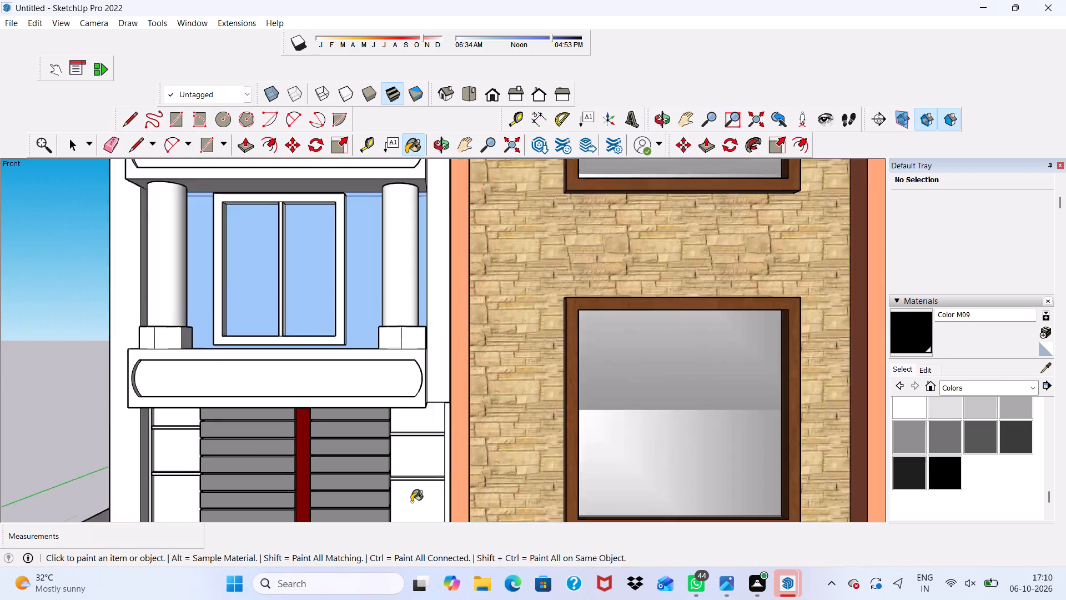
scroll(411, 502, "up", 11)
left_click(409, 477)
scroll(409, 477, "up", 5)
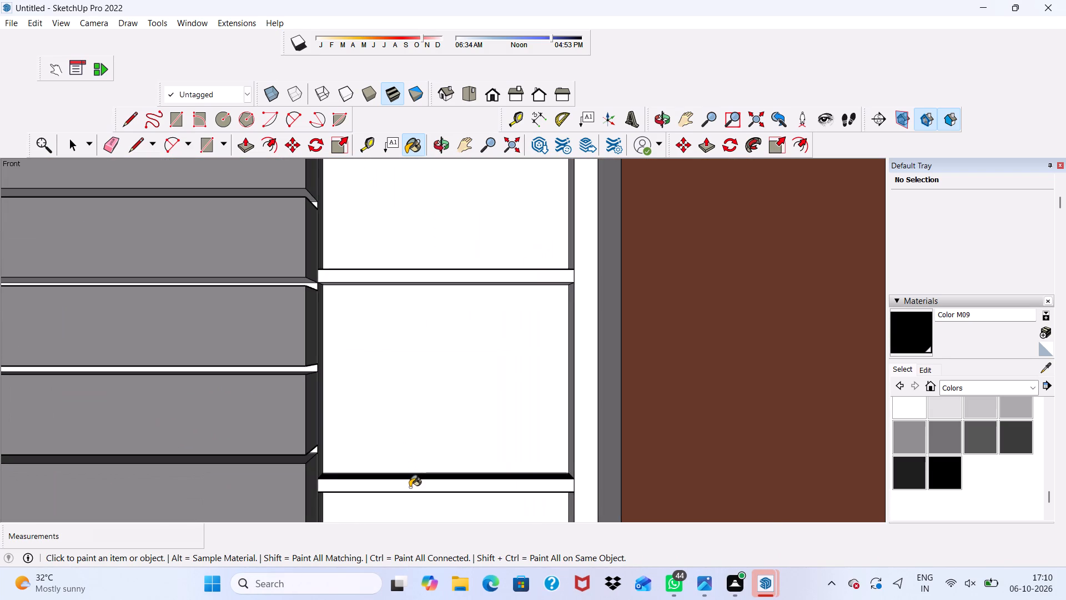
left_click(410, 487)
Paint the front and top faces of the highest horizontal bar beside the right shutter with Color M09.
left_click(400, 272)
scroll(400, 281, "up", 4)
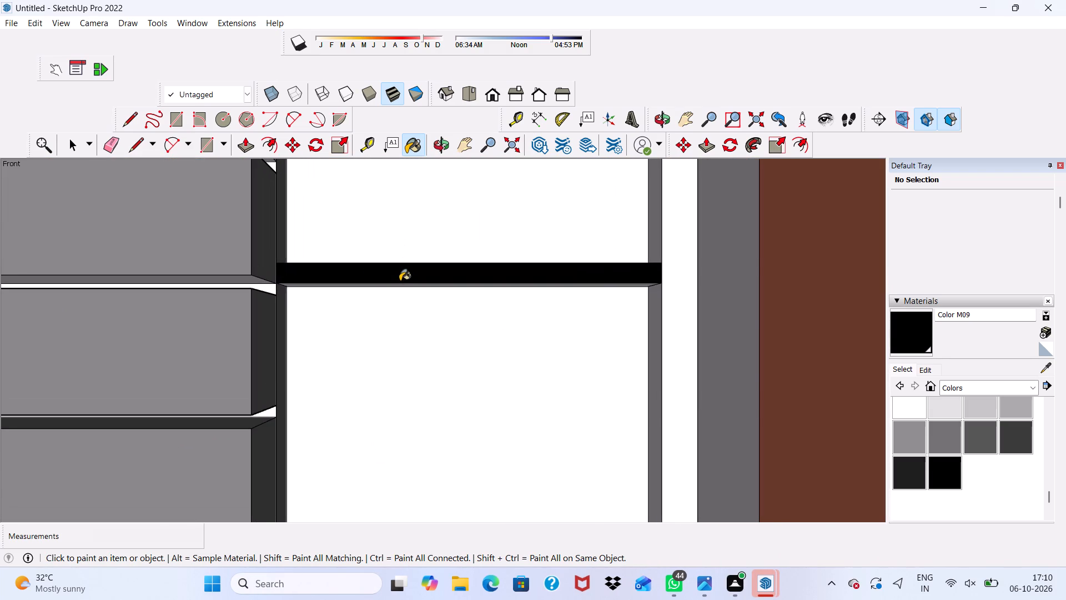
middle_click_drag(400, 283, 403, 343)
left_click(410, 263)
Paint the undersides of the two upper horizontal bars beside the right shutter with Color M09.
scroll(410, 264, "down", 4)
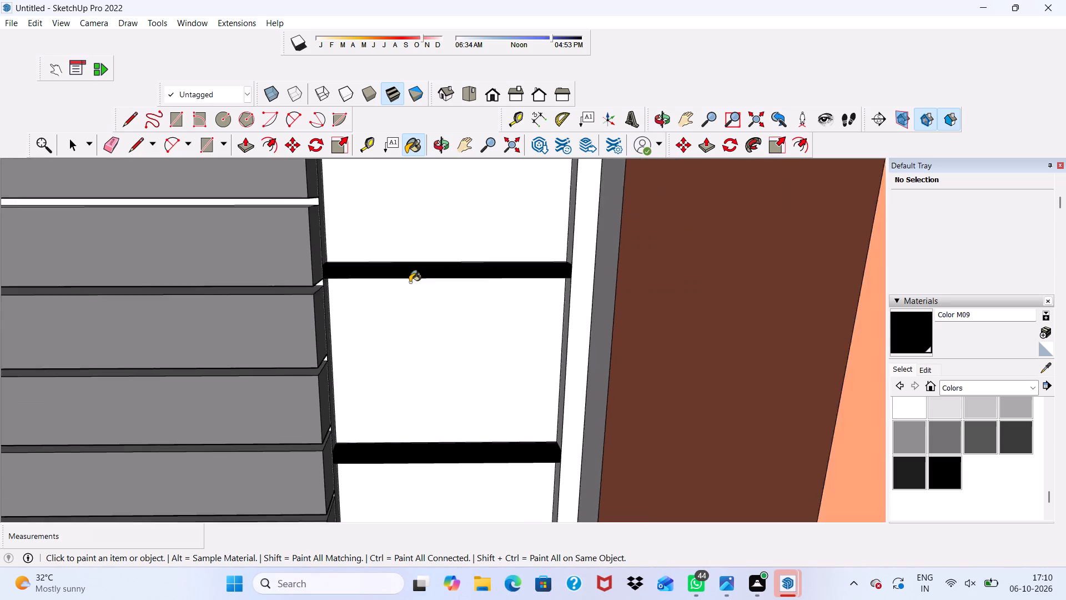
scroll(410, 282, "down", 12)
middle_click_drag(433, 339, 483, 153)
scroll(483, 153, "up", 1)
scroll(476, 357, "up", 3)
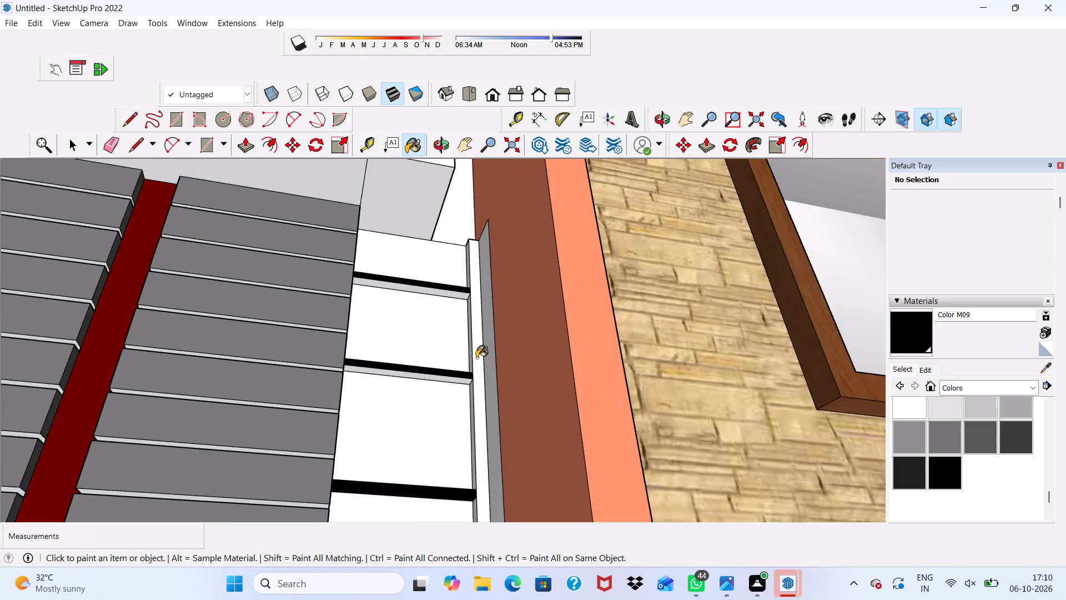
scroll(476, 358, "up", 6)
left_click(441, 277)
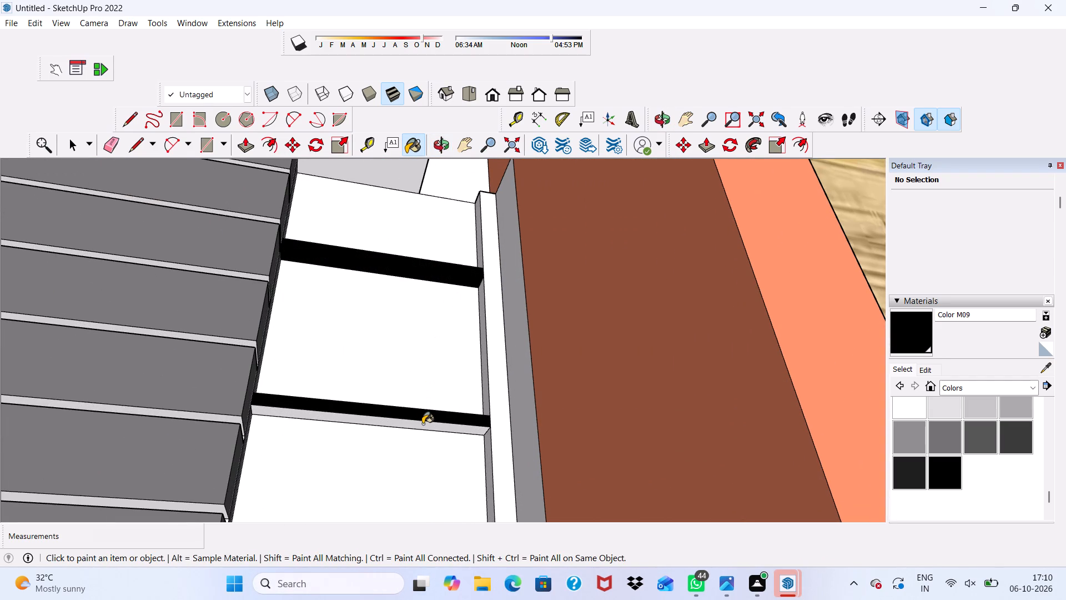
left_click(423, 424)
Paint the front face and two inner side segments of the vertical bar beside the right shutter with Color M09.
scroll(387, 296, "down", 7)
scroll(358, 516, "up", 3)
scroll(382, 404, "down", 10)
middle_click_drag(426, 285, 426, 375)
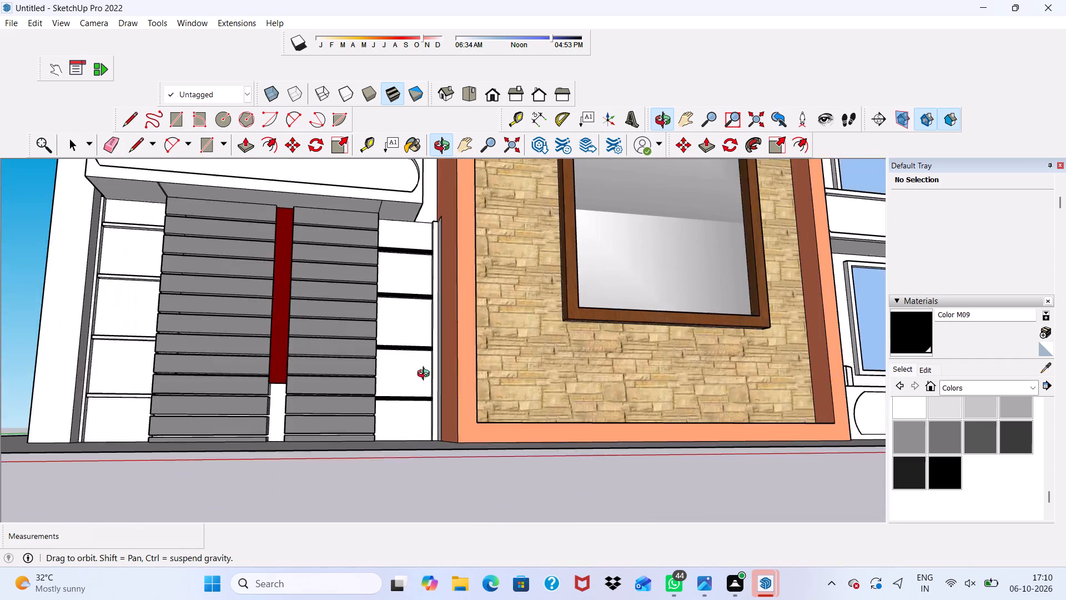
middle_click_drag(426, 375, 479, 420)
scroll(393, 300, "up", 7)
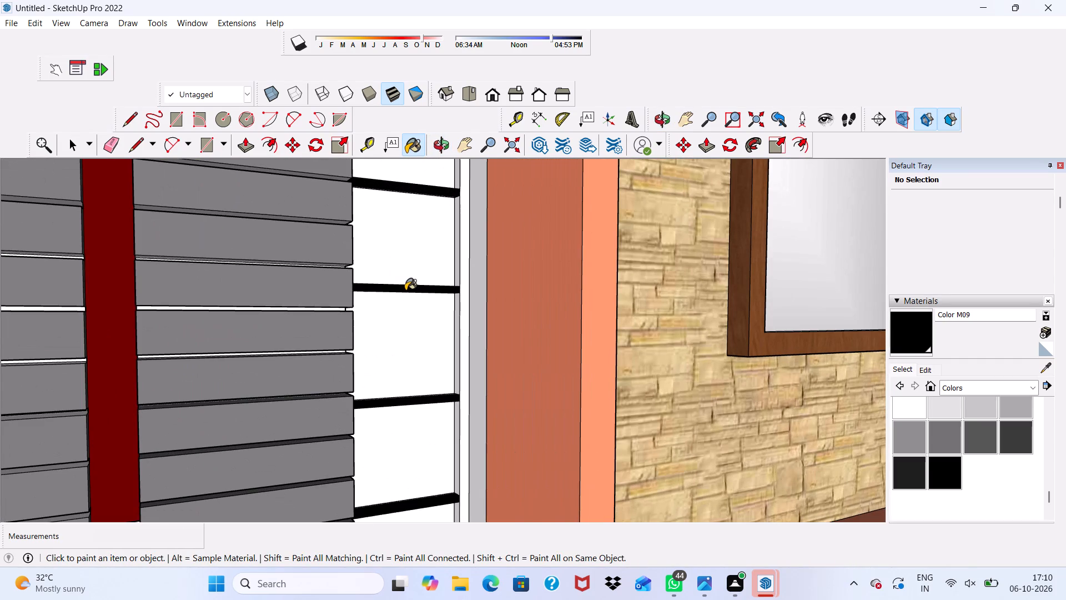
scroll(446, 269, "up", 2)
left_click(468, 318)
scroll(467, 287, "up", 3)
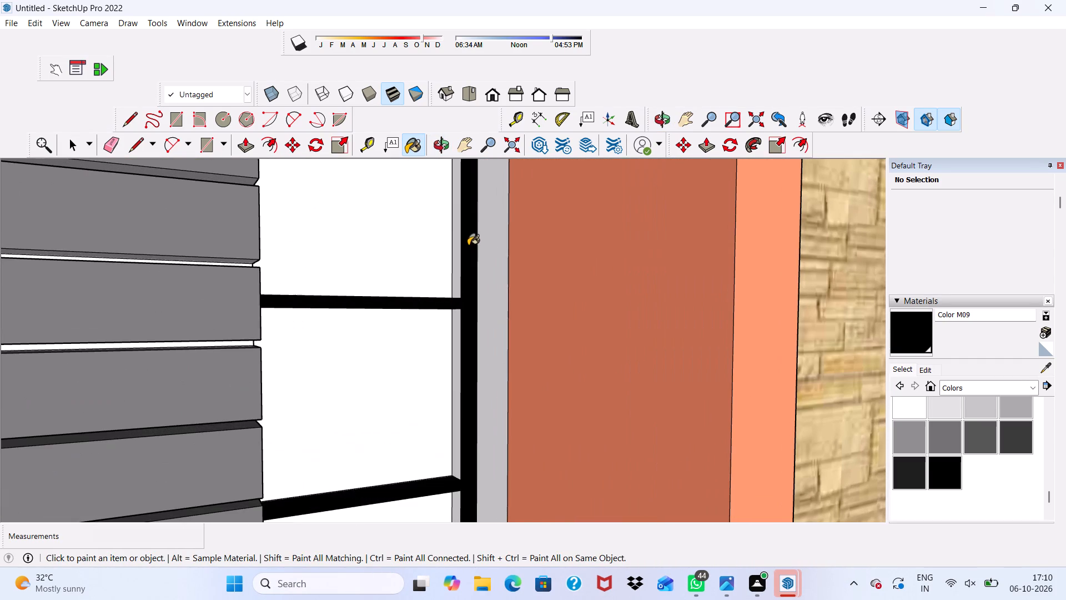
left_click(459, 219)
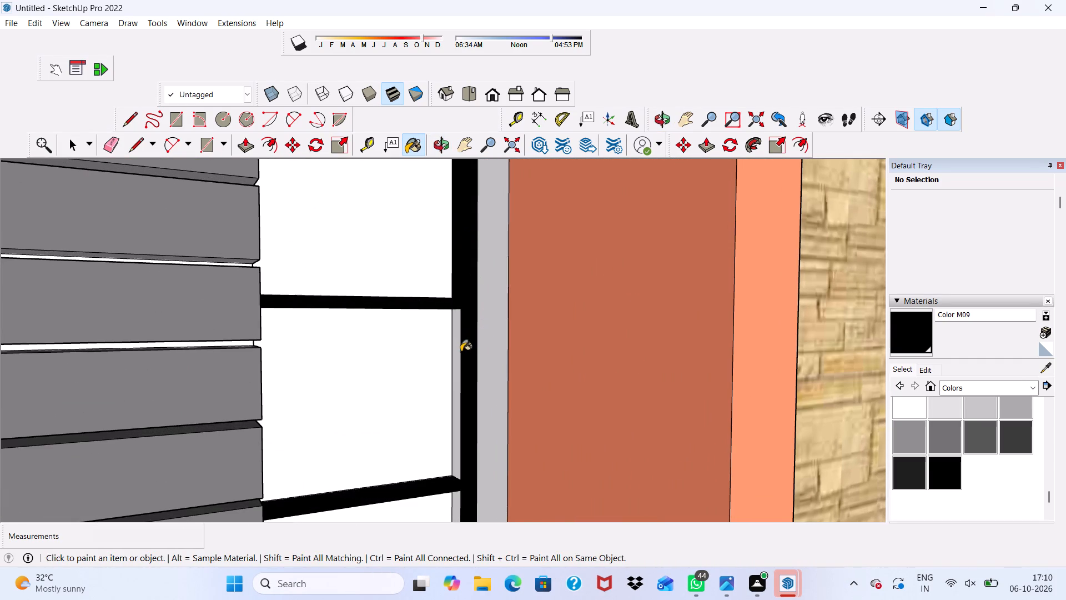
left_click(457, 356)
Paint the remaining inner side segments of the vertical bar beside the right shutter, down to the floor and at its top, with Color M09.
scroll(456, 402, "down", 1)
middle_click_drag(456, 409, 452, 437)
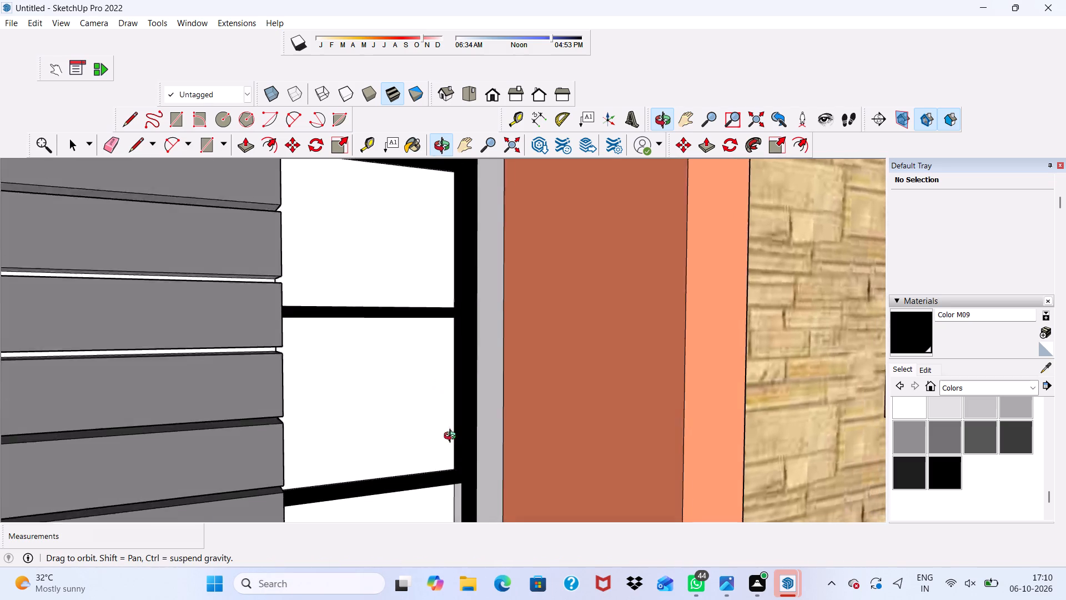
middle_click_drag(452, 437, 454, 470)
scroll(435, 389, "down", 7)
scroll(449, 509, "up", 10)
left_click(446, 441)
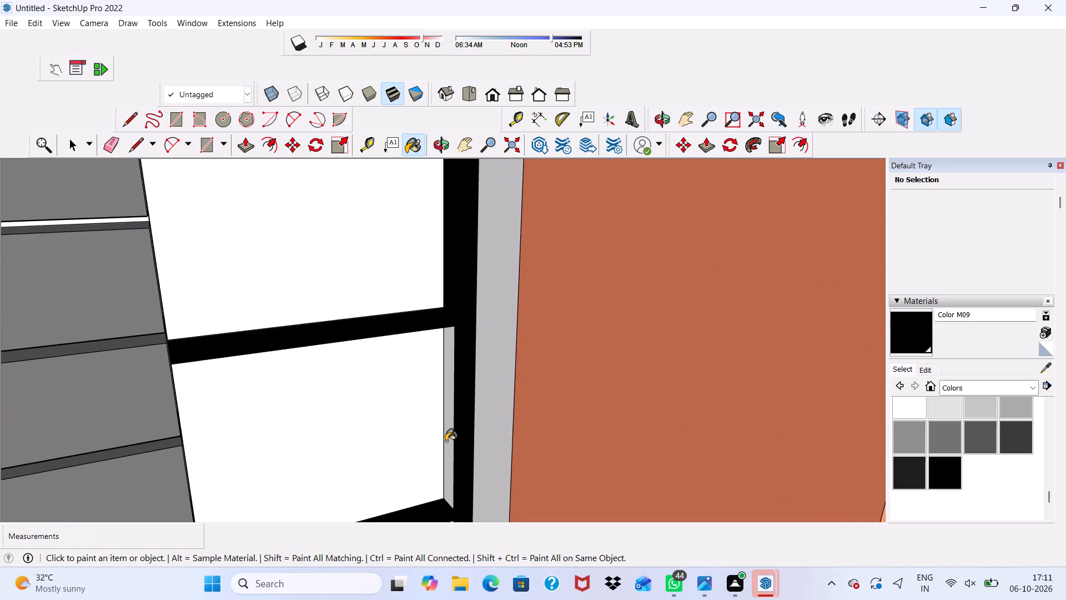
scroll(457, 421, "down", 10)
scroll(486, 510, "up", 11)
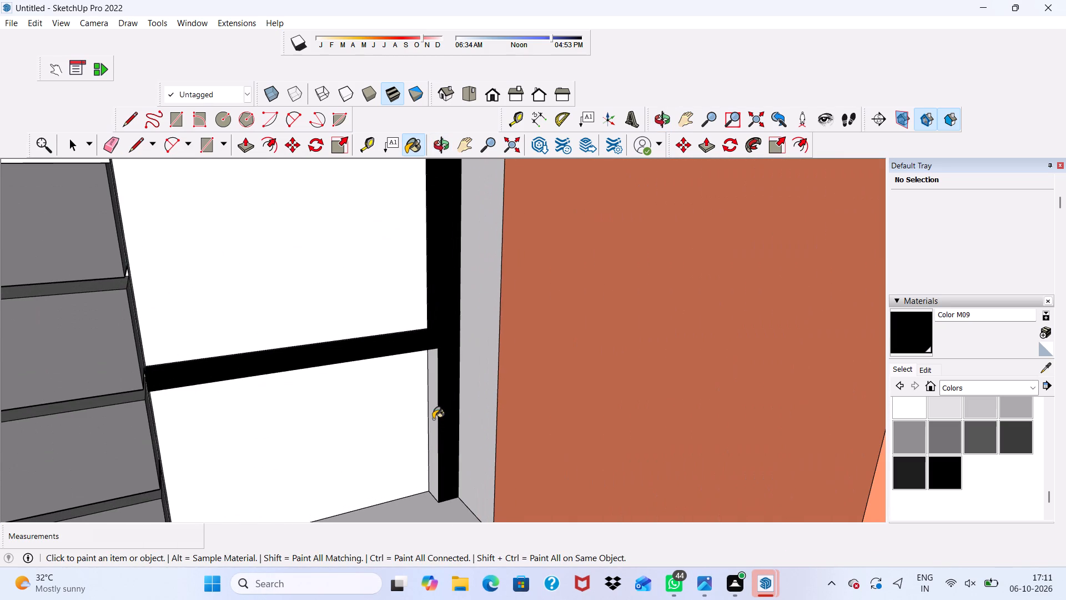
left_click(433, 419)
scroll(433, 419, "down", 8)
scroll(443, 356, "up", 1)
scroll(444, 361, "down", 12)
scroll(429, 211, "up", 2)
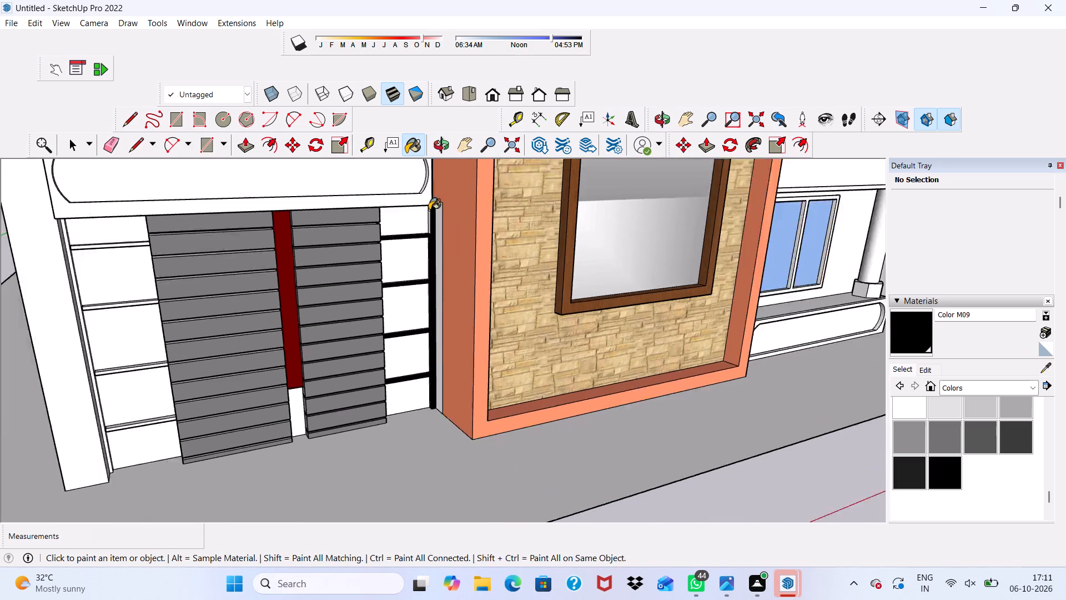
scroll(429, 210, "up", 14)
left_click(430, 216)
Paint the front face of the highest horizontal bar beside the left shutter with Color M09.
scroll(430, 216, "down", 3)
scroll(438, 242, "up", 1)
scroll(450, 269, "down", 1)
middle_click_drag(450, 268, 368, 267)
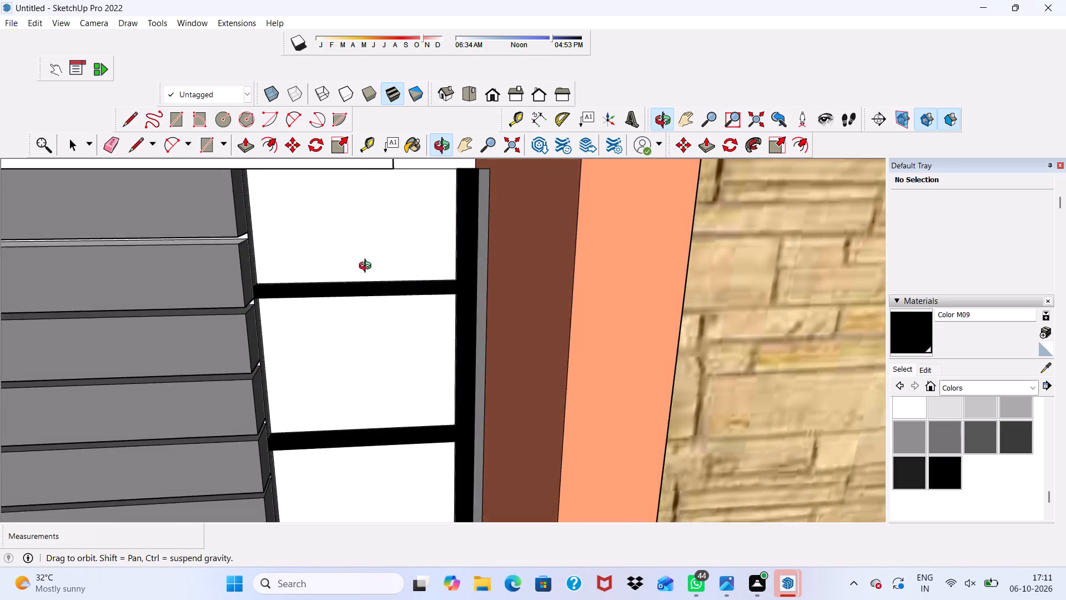
middle_click_drag(368, 267, 365, 200)
scroll(381, 216, "down", 3)
scroll(445, 267, "down", 3)
scroll(445, 266, "up", 1)
scroll(445, 266, "down", 12)
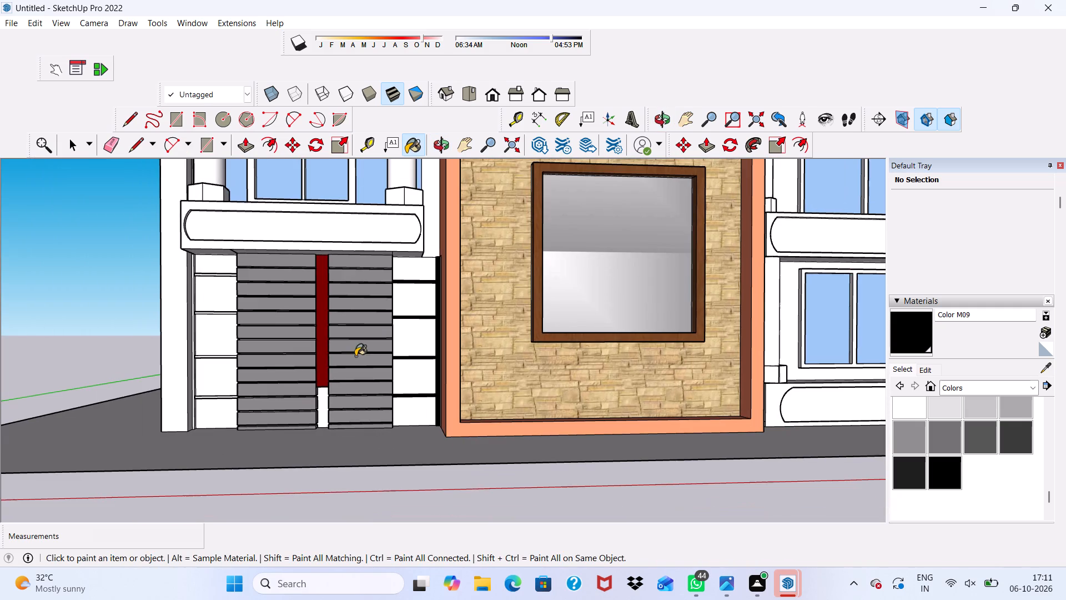
scroll(229, 283, "up", 20)
scroll(229, 283, "up", 1)
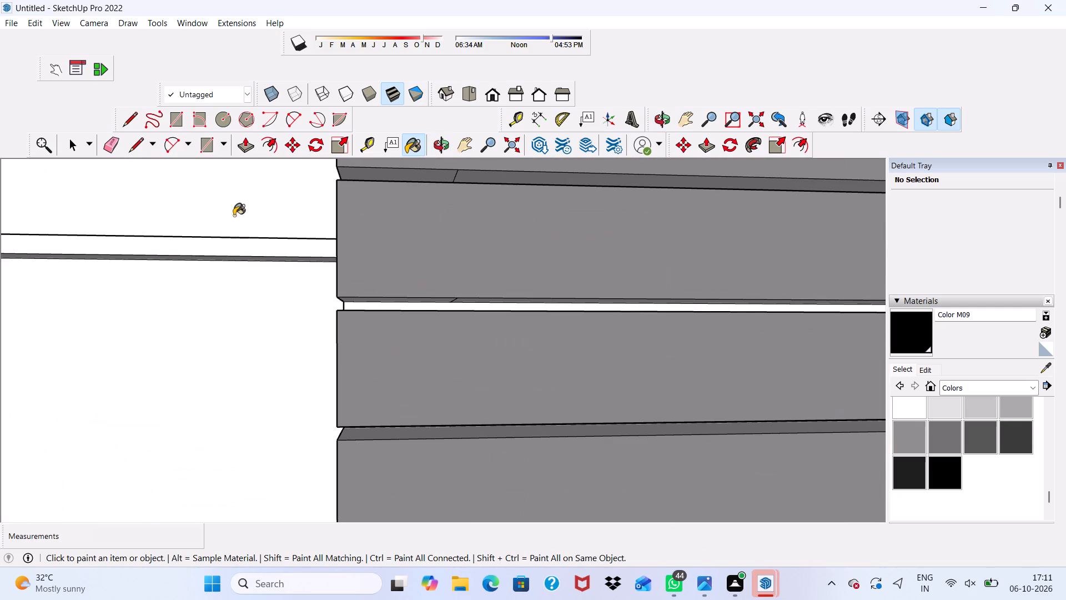
left_click(225, 238)
Paint the front face of the second-highest horizontal bar beside the left shutter with Color M09.
scroll(225, 238, "down", 1)
scroll(225, 238, "up", 1)
scroll(225, 238, "down", 5)
scroll(256, 248, "up", 1)
scroll(256, 248, "down", 10)
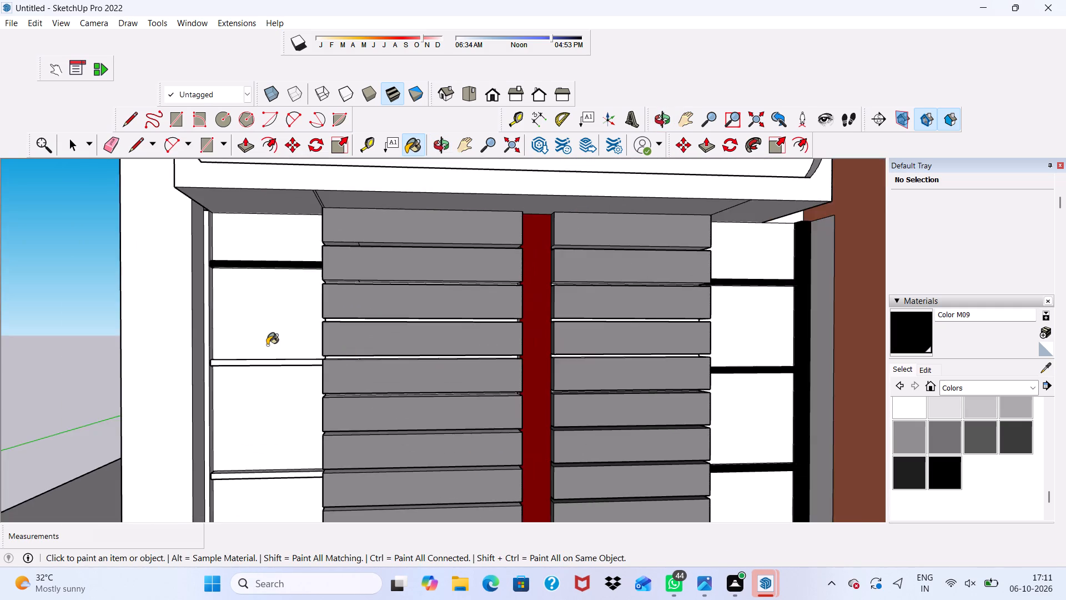
scroll(267, 345, "up", 6)
left_click(235, 378)
Paint the front face of the second-lowest horizontal bar beside the left shutter with Color M09.
scroll(235, 367, "down", 1)
scroll(235, 367, "up", 1)
scroll(235, 367, "down", 6)
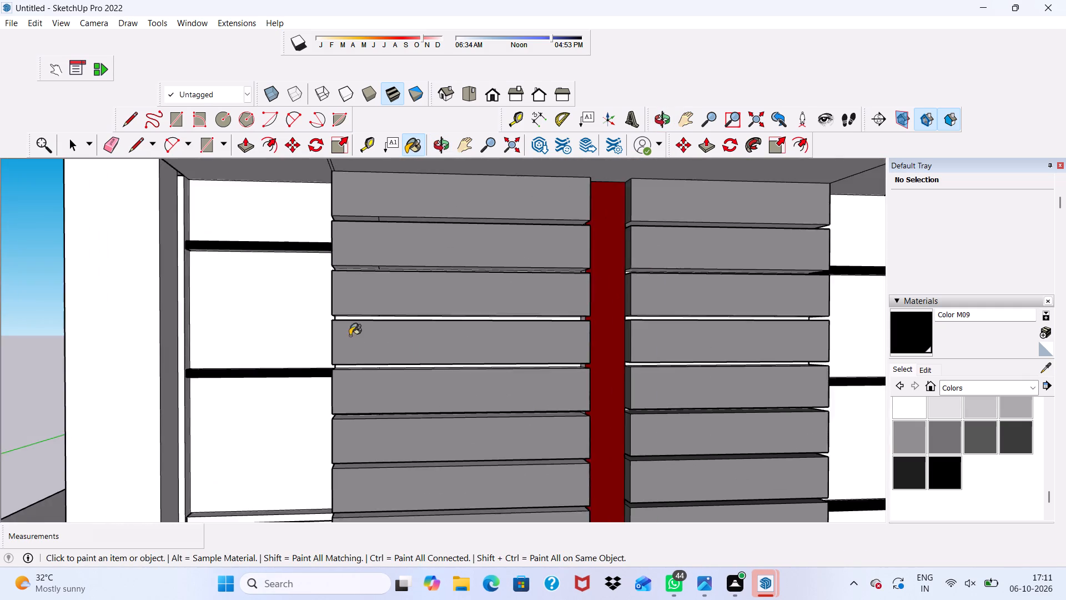
scroll(350, 336, "down", 2)
scroll(301, 453, "up", 1)
scroll(308, 452, "down", 18)
scroll(309, 458, "up", 9)
scroll(309, 458, "down", 1)
scroll(309, 458, "up", 6)
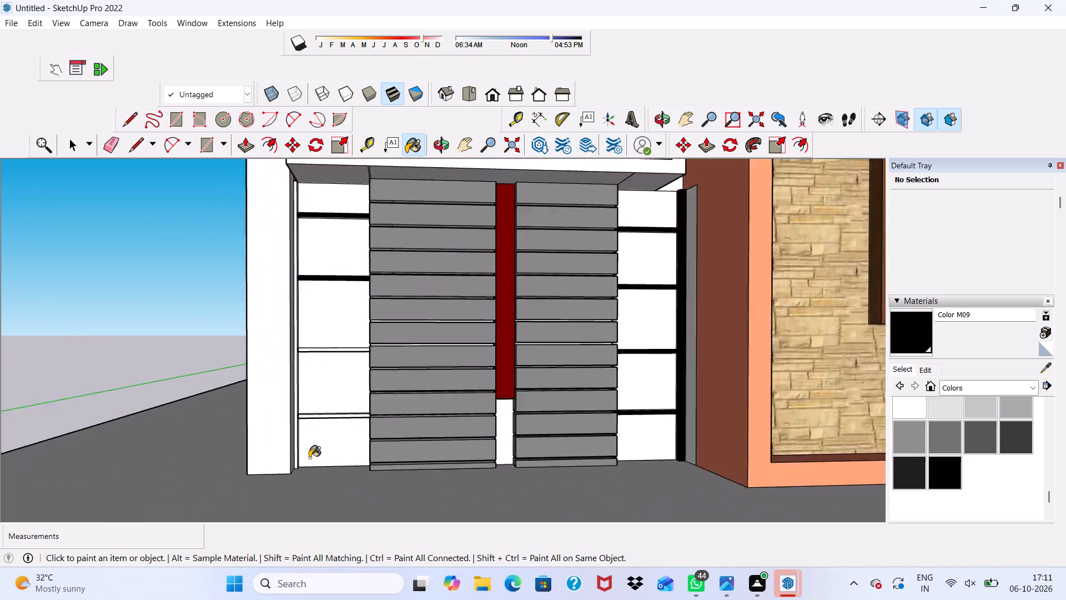
scroll(309, 458, "up", 3)
left_click(312, 398)
scroll(338, 315, "up", 4)
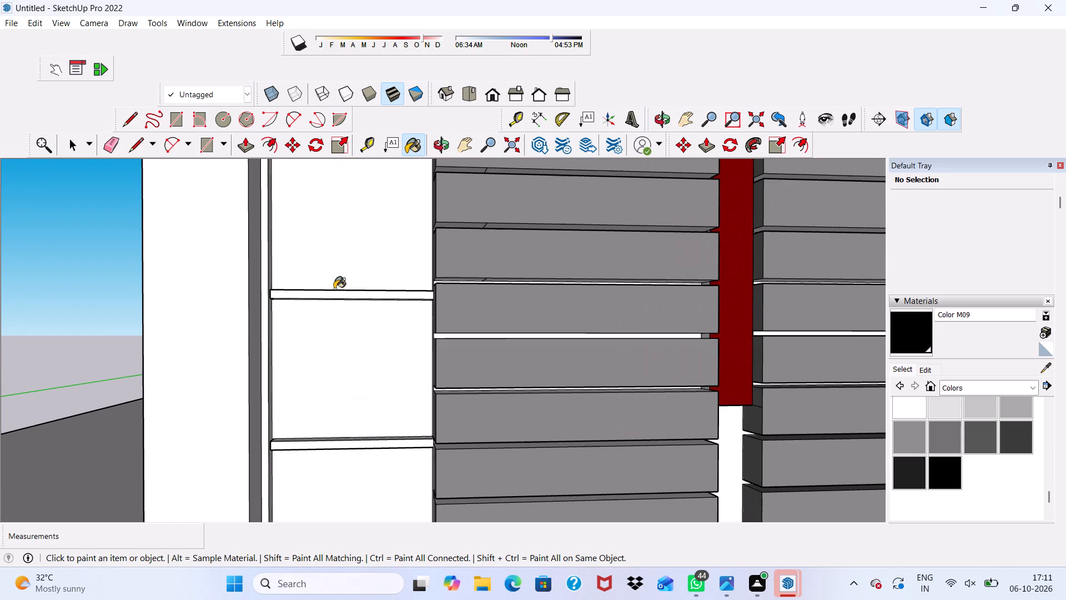
left_click(334, 298)
scroll(334, 299, "up", 2)
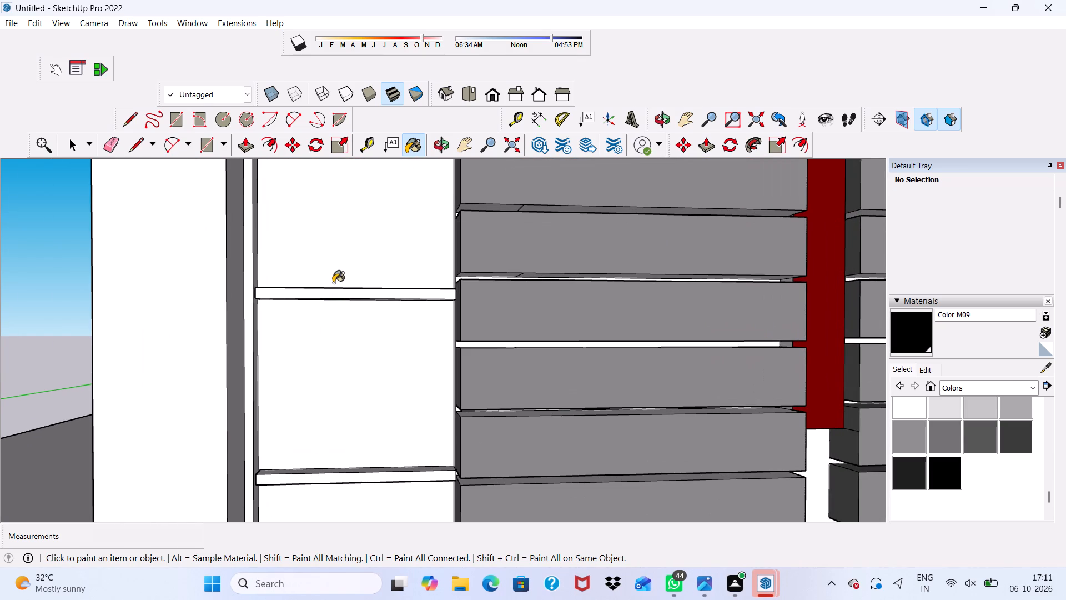
left_click(408, 294)
Paint the front and top faces of the lowest horizontal bar beside the left shutter with Color M09.
scroll(421, 276, "down", 10)
scroll(483, 416, "up", 3)
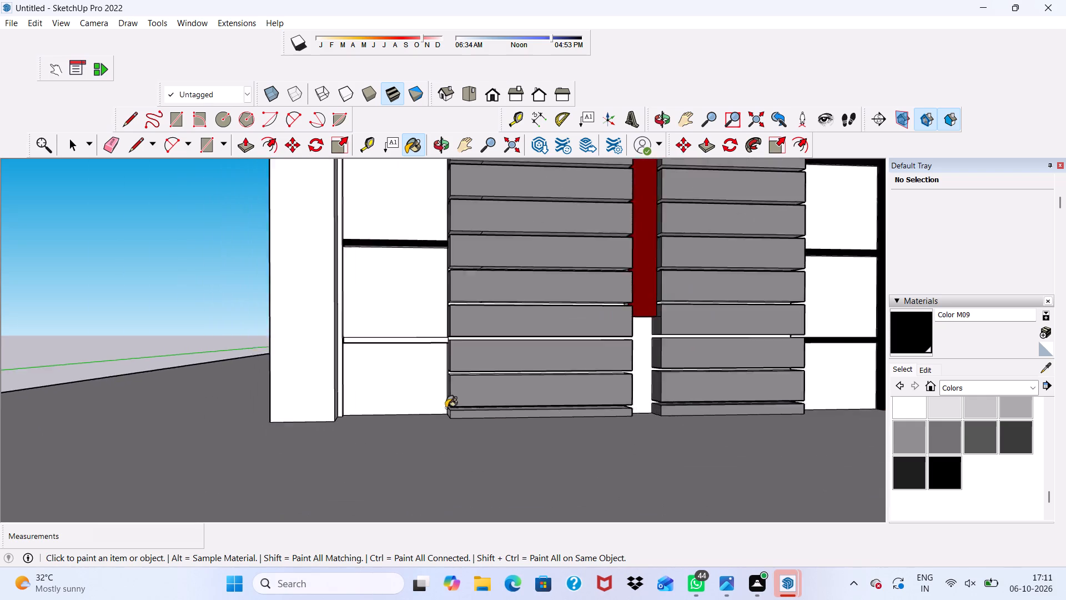
scroll(446, 408, "up", 5)
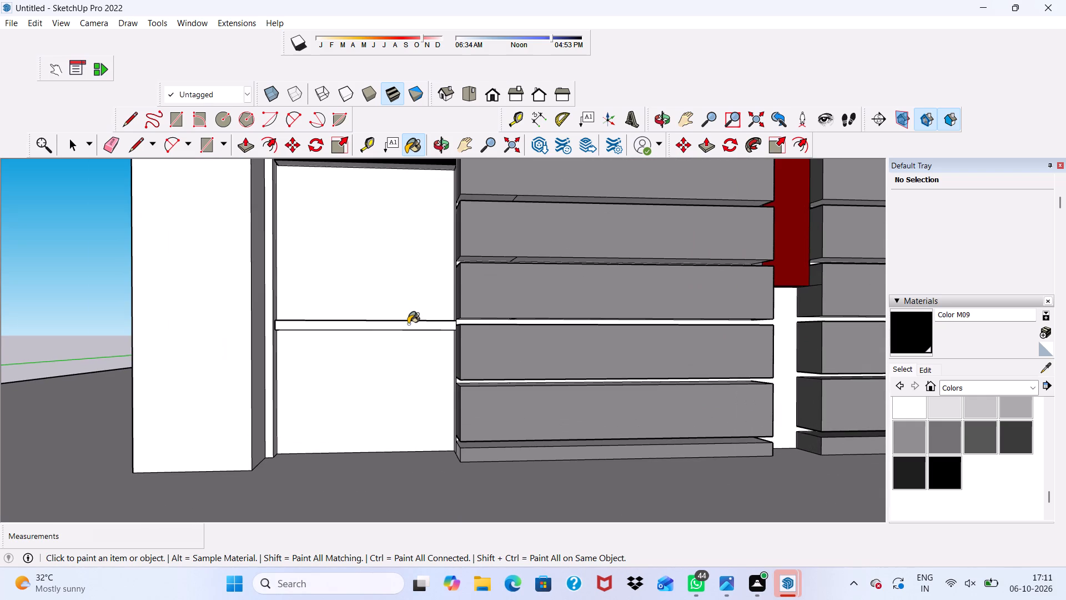
left_click(408, 323)
middle_click_drag(400, 318, 360, 448)
scroll(356, 317, "up", 4)
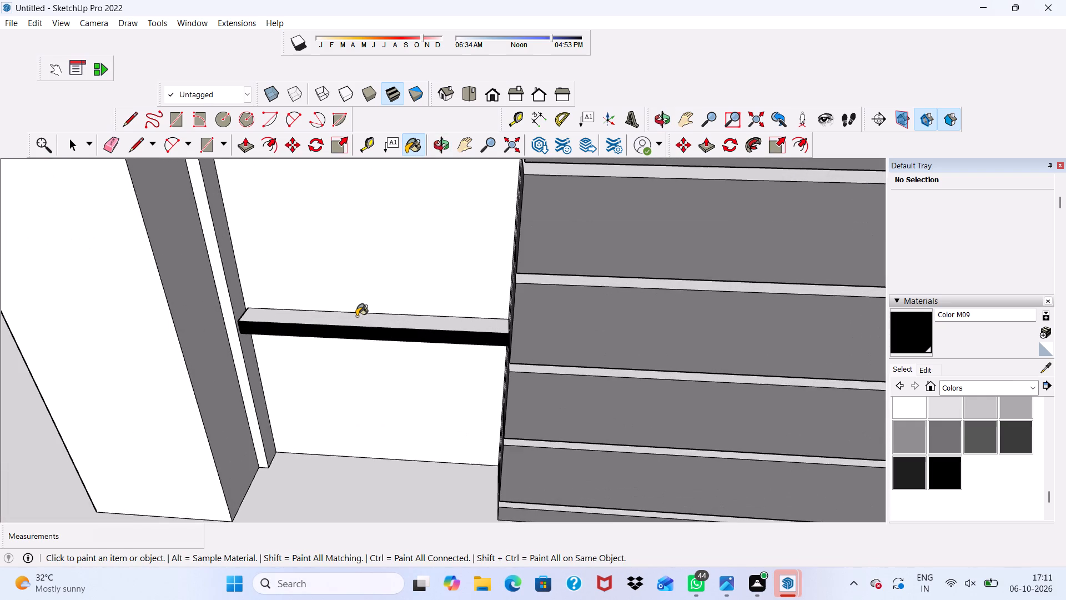
left_click(355, 315)
Paint the top faces of the two middle horizontal bars beside the left shutter with Color M09, undoing any stray fill.
scroll(355, 315, "down", 12)
scroll(343, 226, "up", 7)
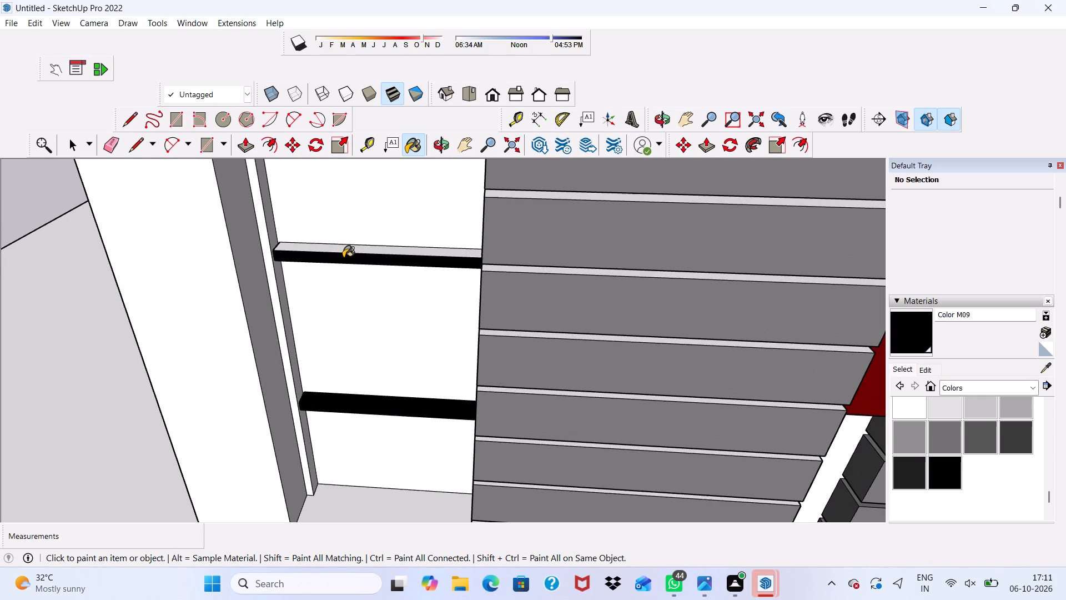
left_click(350, 246)
scroll(350, 246, "down", 11)
scroll(331, 325, "up", 1)
scroll(335, 342, "down", 2)
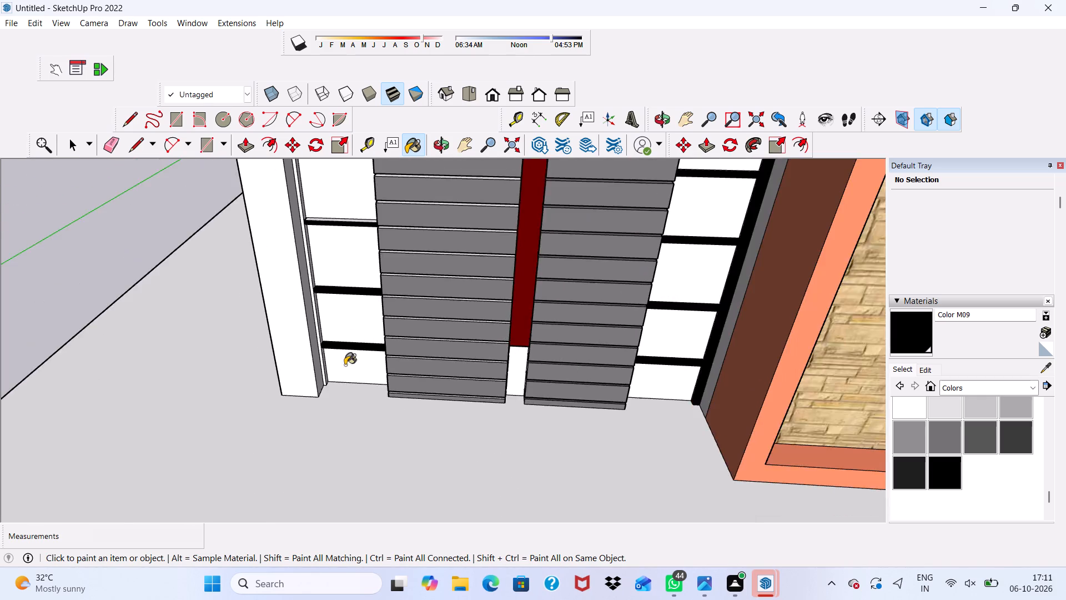
scroll(345, 365, "down", 4)
scroll(356, 237, "up", 12)
left_click(340, 256)
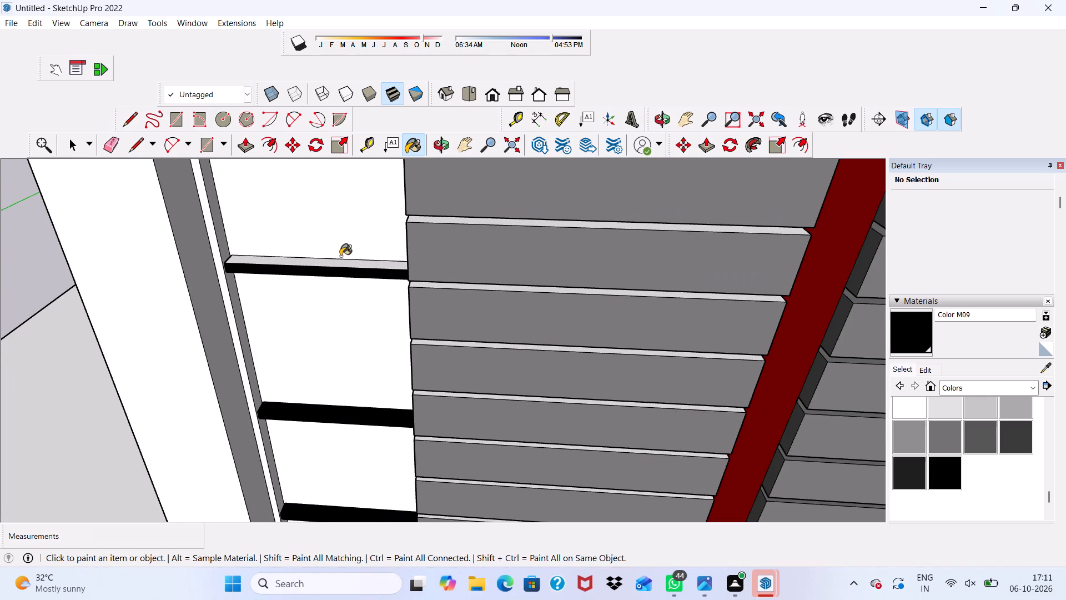
scroll(336, 267, "down", 2)
key("ctrl+z")
scroll(336, 267, "up", 4)
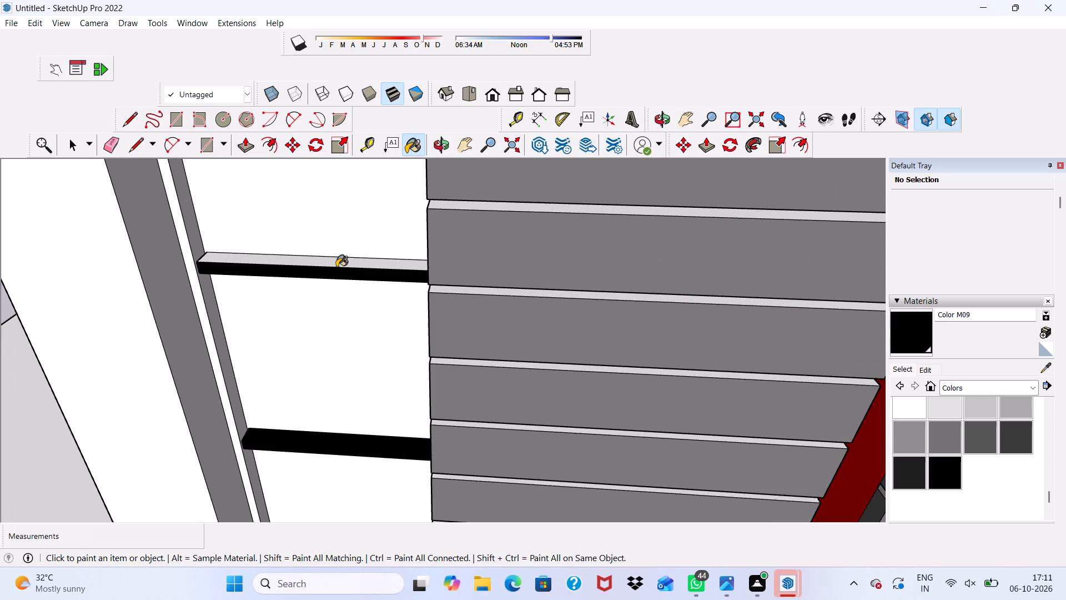
left_click(341, 259)
Paint the top face of the highest horizontal bar beside the left shutter with Color M09.
scroll(329, 327, "down", 1)
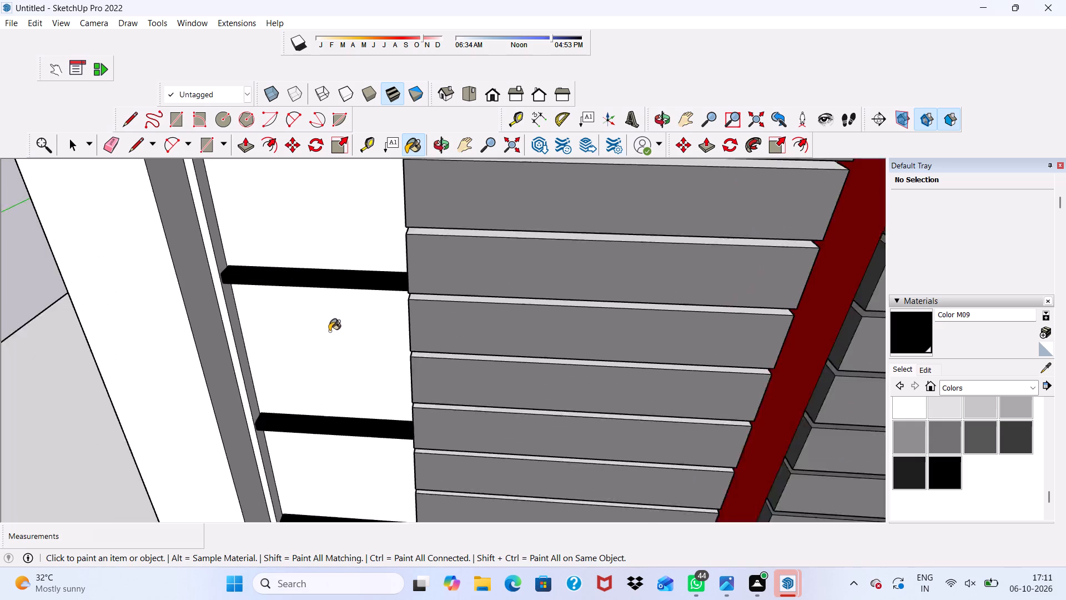
scroll(329, 331, "down", 5)
scroll(343, 368, "up", 1)
scroll(343, 368, "down", 4)
scroll(330, 199, "up", 2)
scroll(330, 199, "down", 1)
scroll(330, 199, "up", 14)
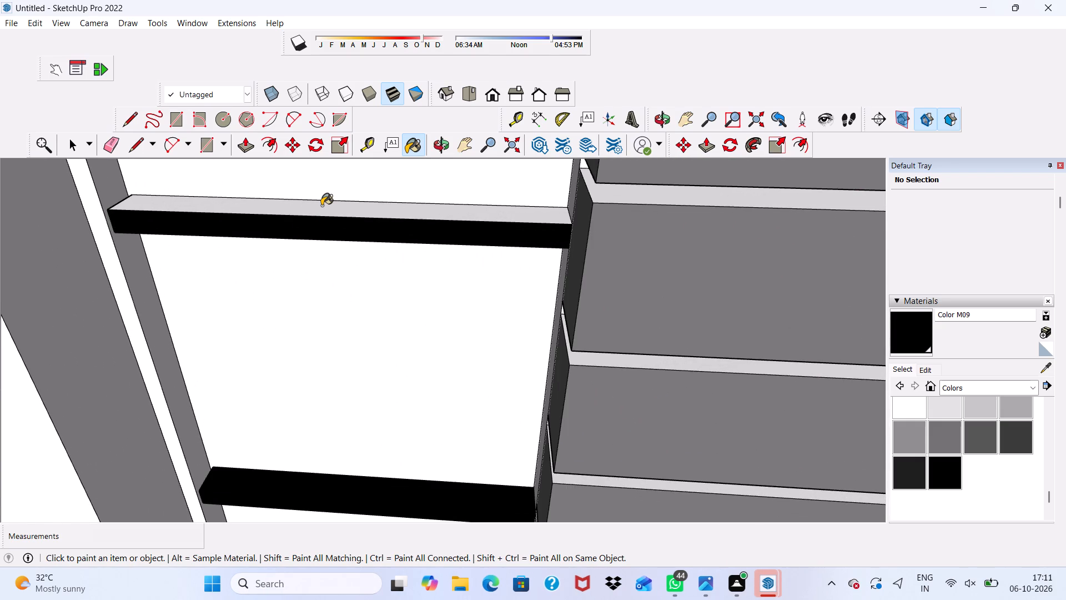
left_click(321, 206)
Paint the undersides of the two upper horizontal bars beside the left shutter with Color M09.
scroll(321, 206, "down", 5)
middle_click_drag(314, 246, 365, 112)
scroll(321, 424, "down", 8)
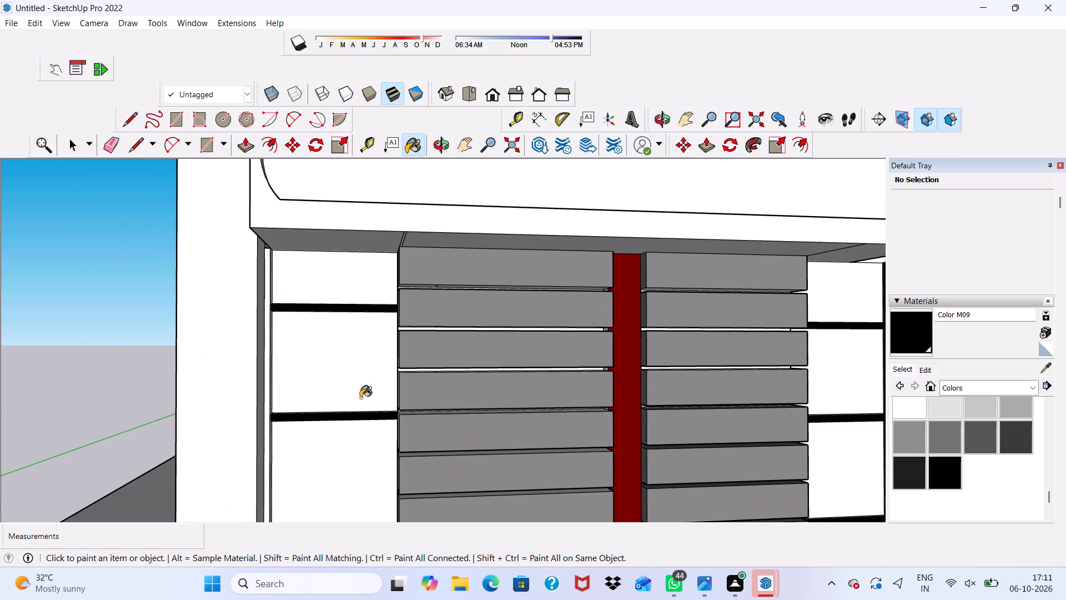
middle_click_drag(360, 398, 359, 223)
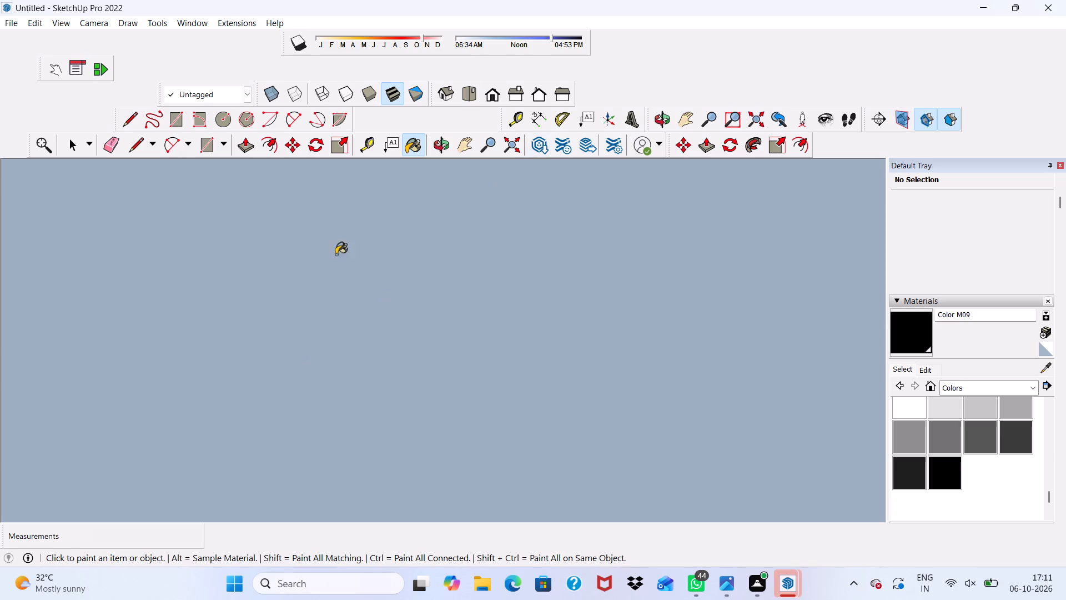
left_click(487, 98)
scroll(465, 152, "down", 10)
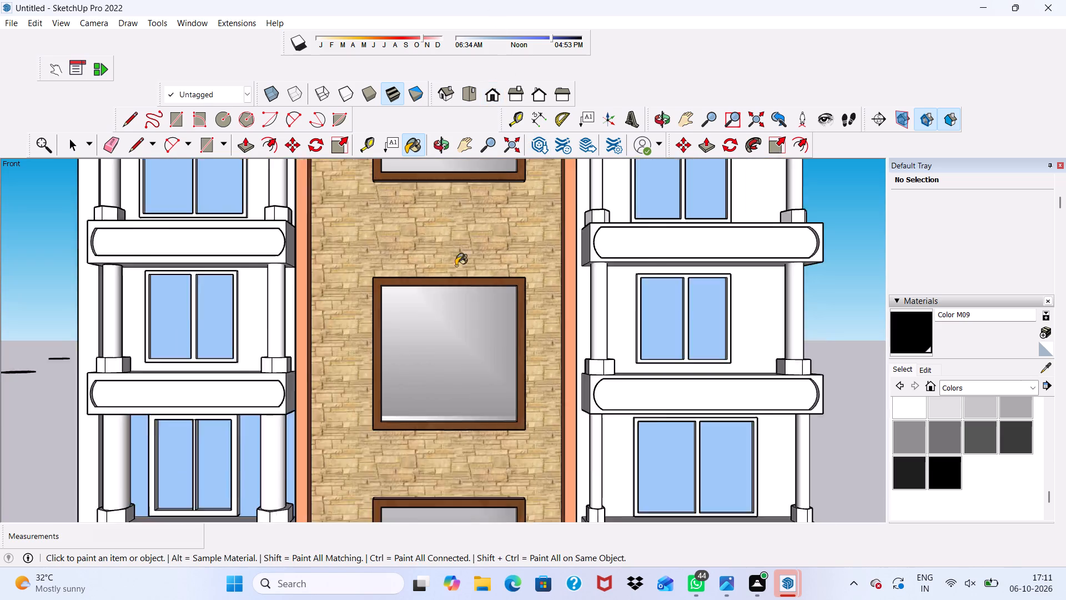
scroll(456, 266, "down", 8)
scroll(361, 474, "up", 5)
middle_click_drag(303, 500, 314, 380)
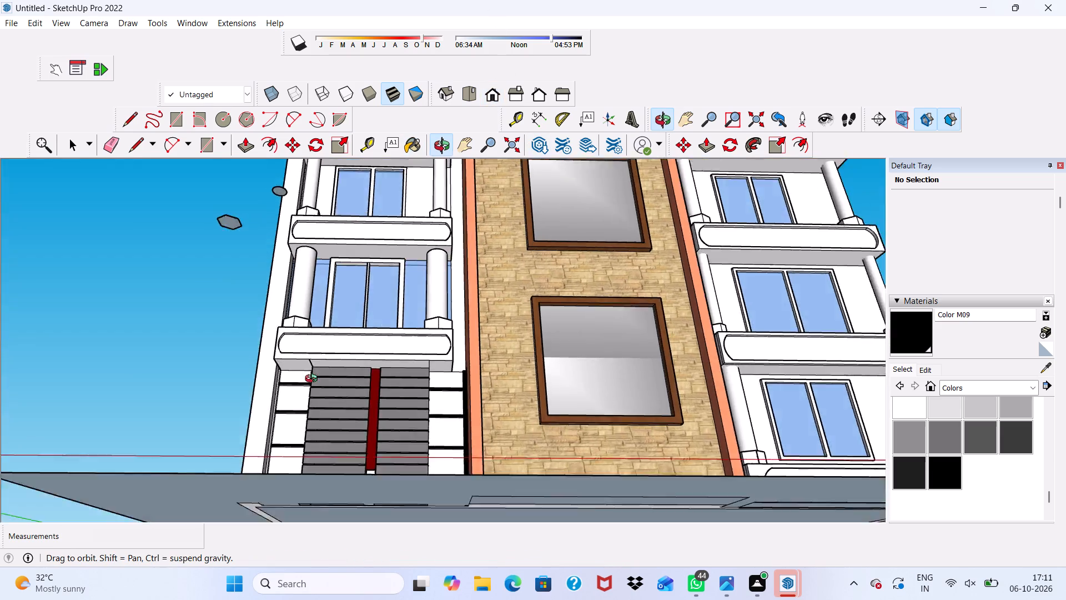
middle_click_drag(314, 380, 306, 403)
scroll(306, 403, "up", 16)
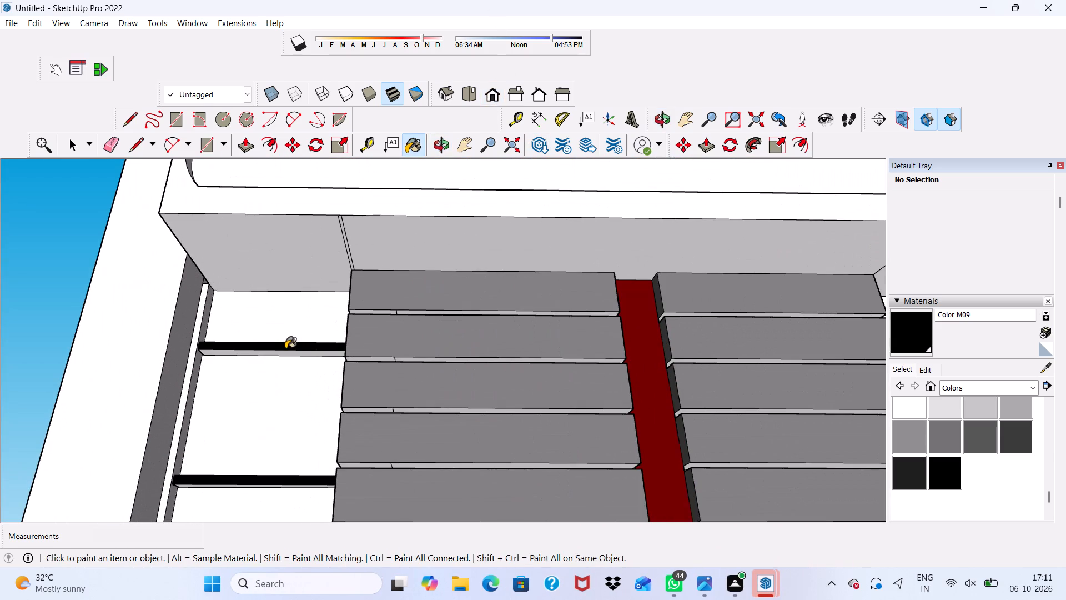
left_click(290, 353)
scroll(290, 352, "down", 9)
scroll(256, 449, "up", 9)
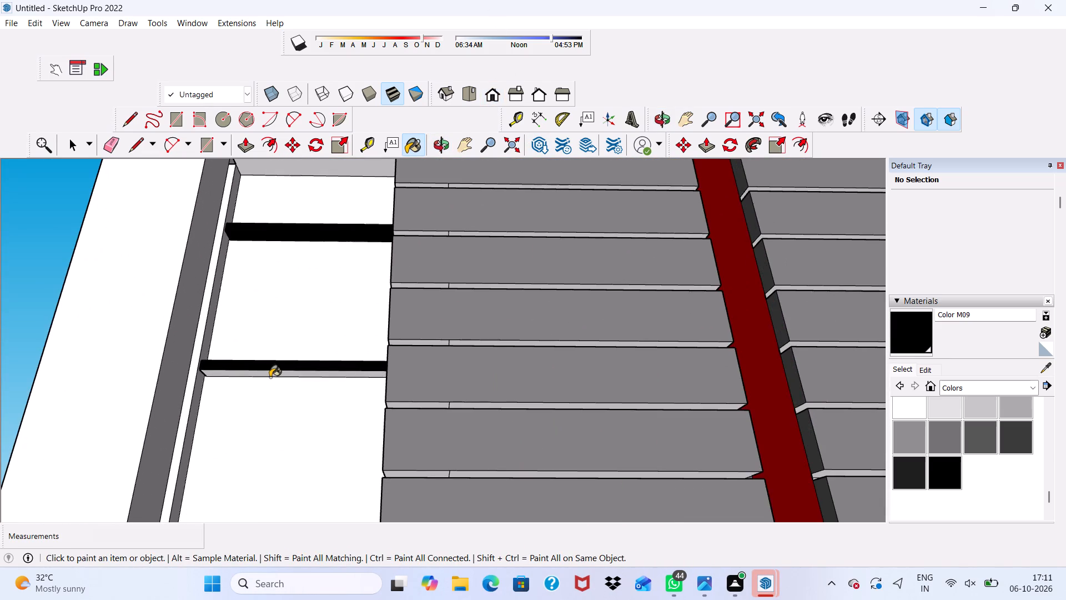
left_click(270, 376)
Paint the underside of the second-lowest horizontal bar beside the left shutter with Color M09.
scroll(270, 377, "down", 11)
scroll(276, 414, "up", 7)
scroll(273, 449, "down", 1)
scroll(273, 449, "up", 3)
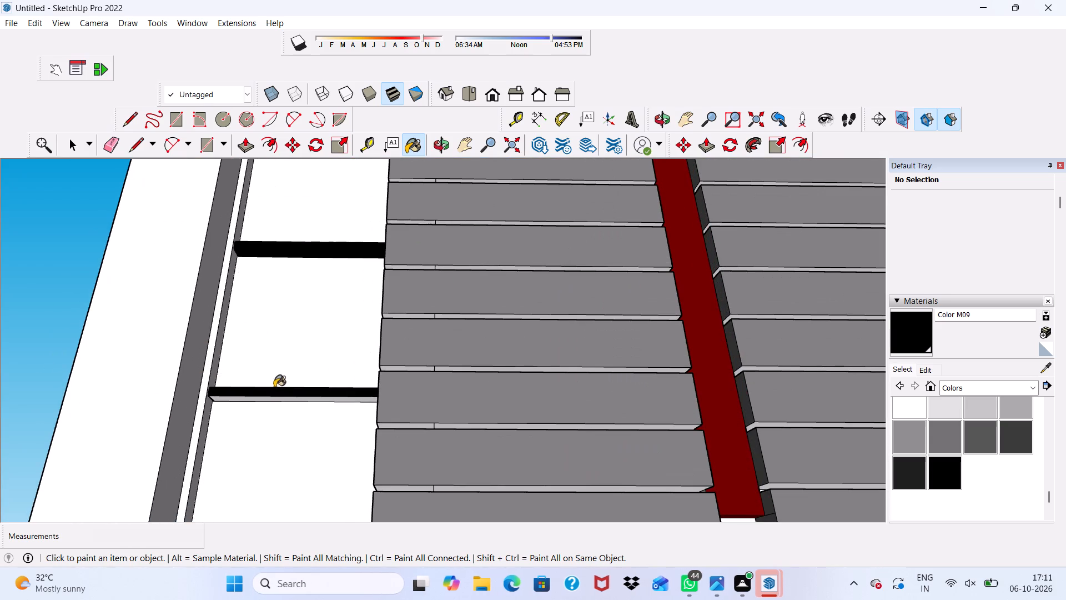
left_click(268, 398)
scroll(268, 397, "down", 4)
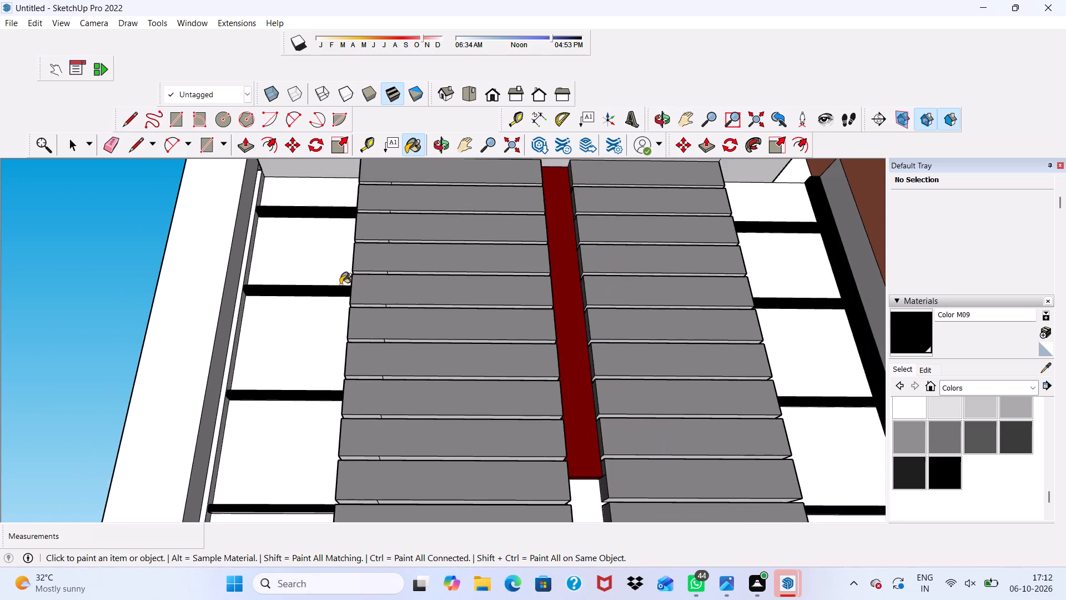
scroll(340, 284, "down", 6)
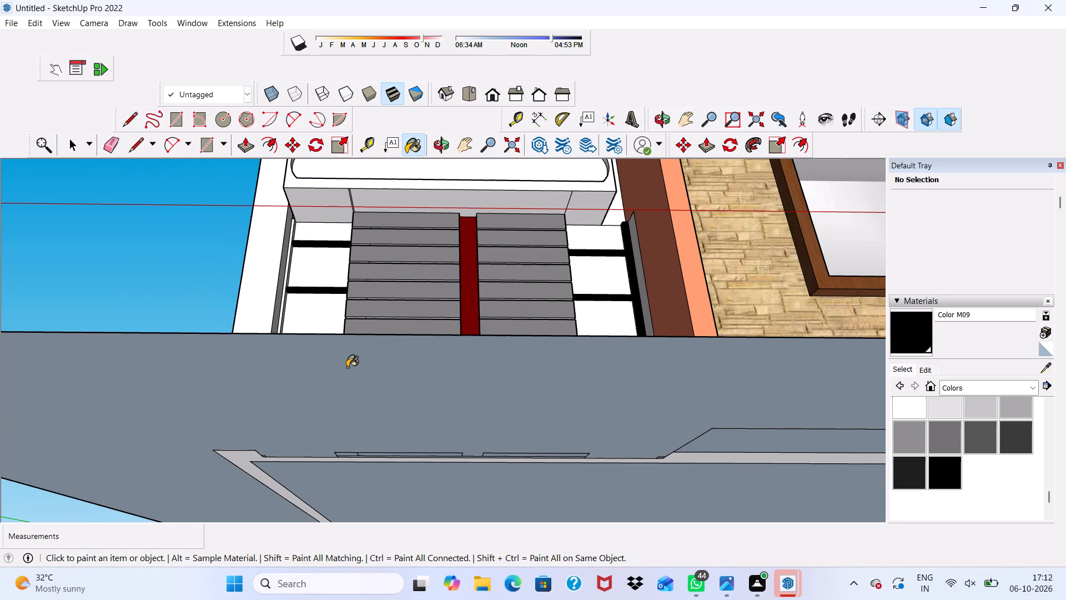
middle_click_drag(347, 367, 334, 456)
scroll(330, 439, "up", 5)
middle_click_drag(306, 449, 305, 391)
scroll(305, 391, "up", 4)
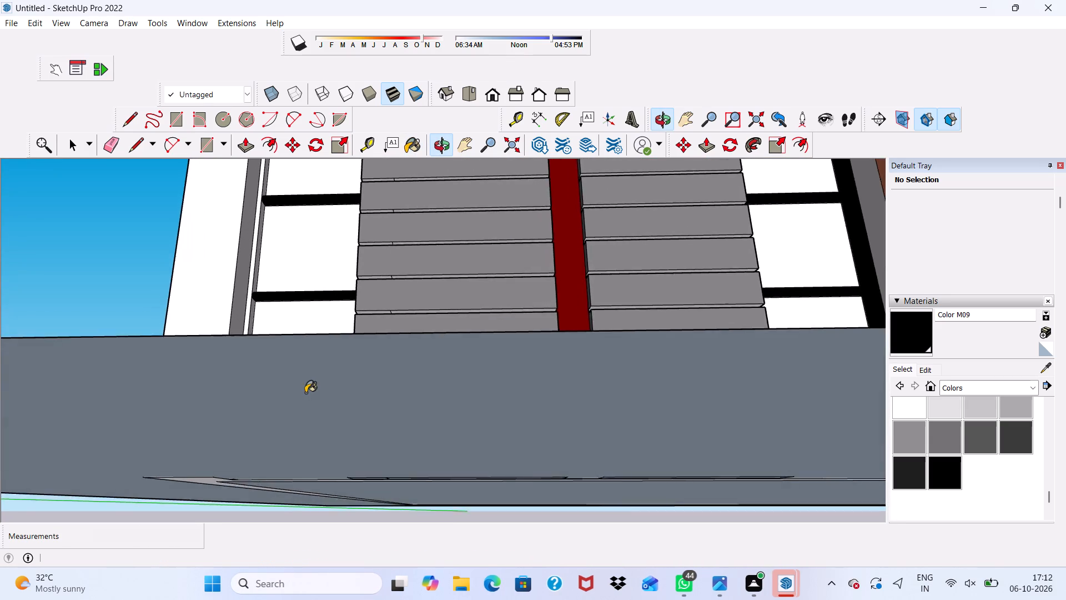
Paint the underside of the lowest horizontal bar beside the left shutter with Color M09.
scroll(305, 393, "up", 2)
middle_click_drag(297, 294, 278, 317)
scroll(278, 317, "down", 1)
scroll(224, 459, "up", 10)
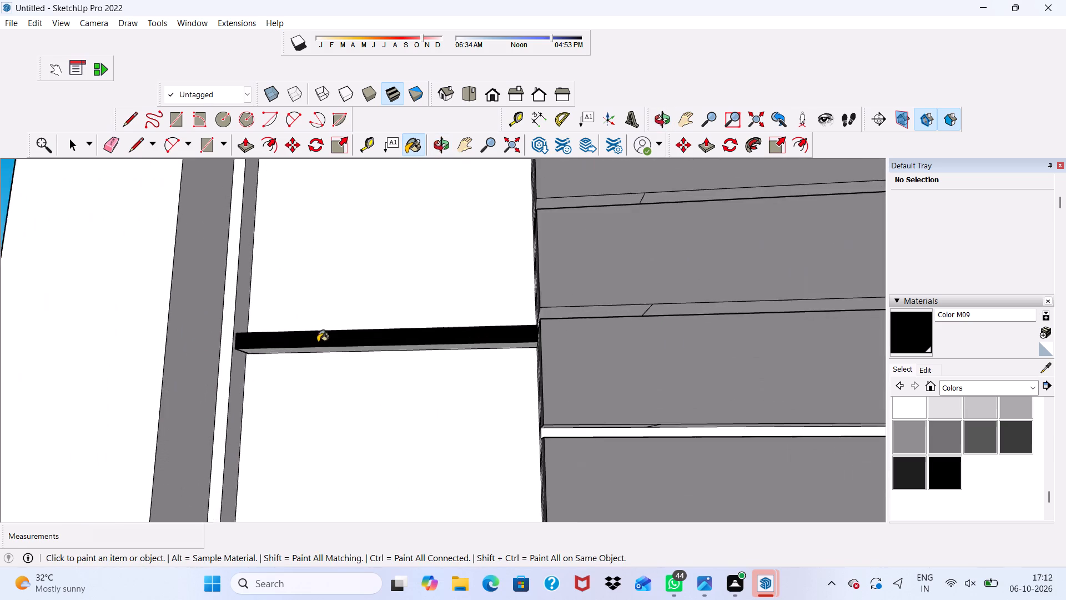
scroll(318, 342, "up", 5)
left_click(323, 353)
scroll(323, 353, "down", 6)
scroll(322, 372, "up", 10)
left_click(333, 327)
scroll(329, 326, "down", 10)
key("space")
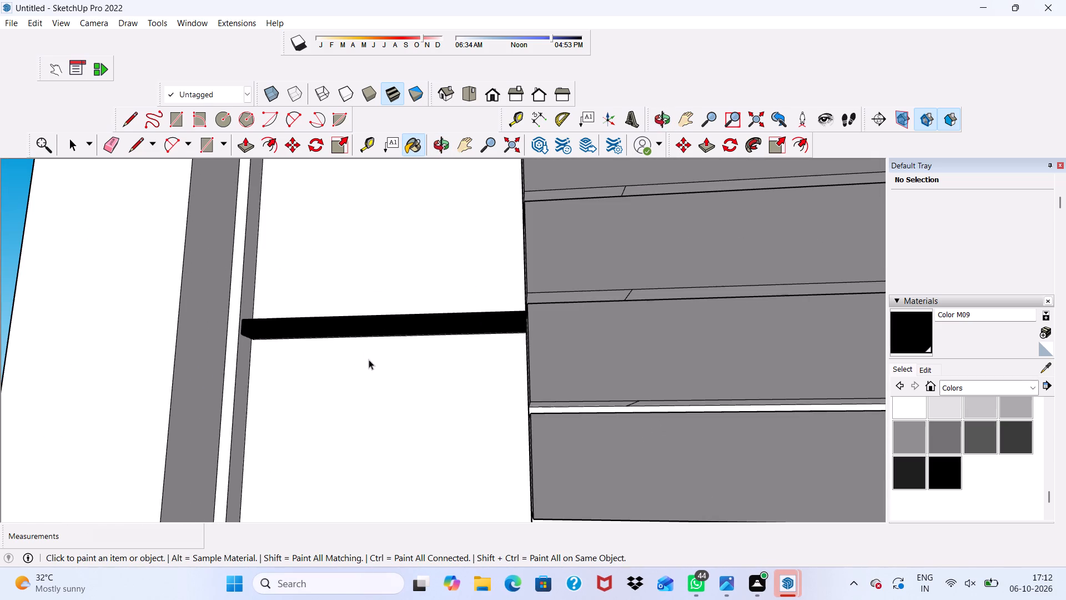
scroll(369, 359, "down", 3)
scroll(369, 359, "up", 1)
scroll(369, 359, "down", 12)
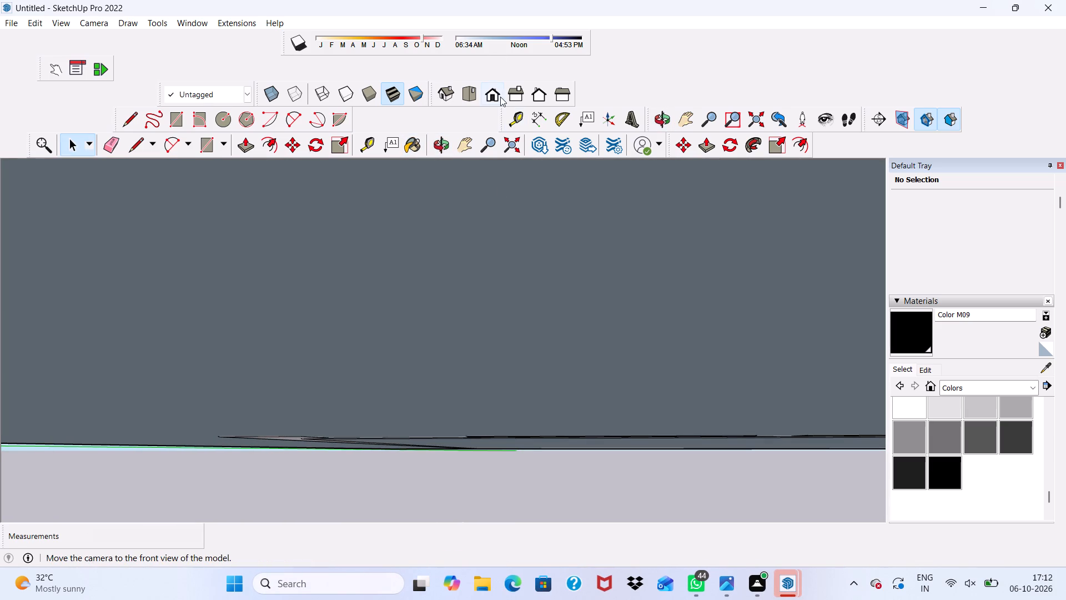
Paint the blue wall face around the window directly above the shutters, behind the balcony columns, with Color M00.
left_click_drag(500, 96, 499, 89)
scroll(499, 172, "down", 11)
scroll(516, 331, "up", 1)
scroll(516, 331, "down", 8)
middle_click_drag(527, 388, 578, 443)
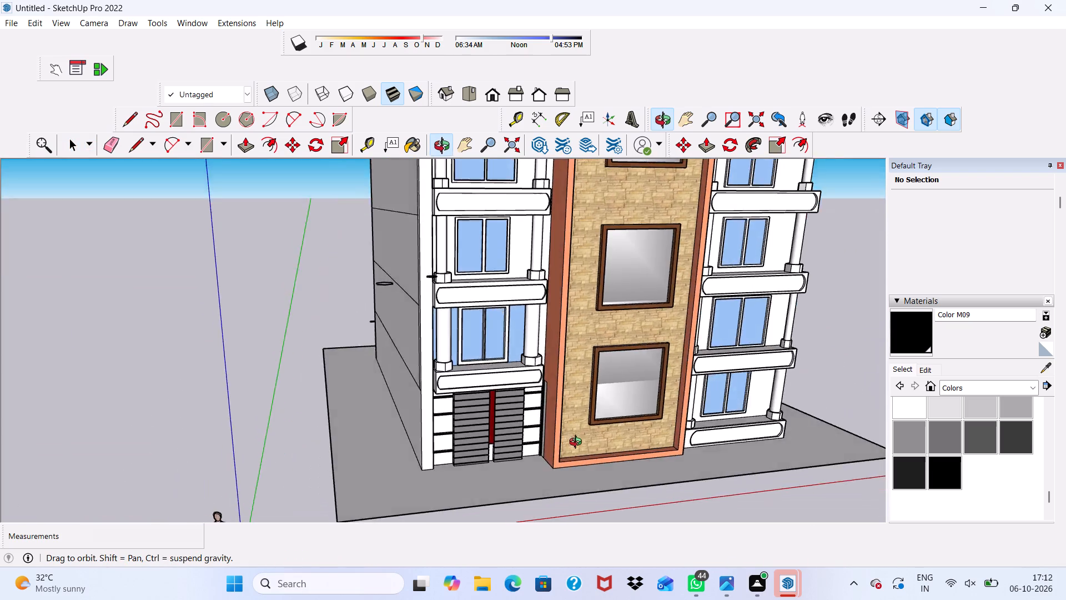
middle_click_drag(578, 443, 511, 387)
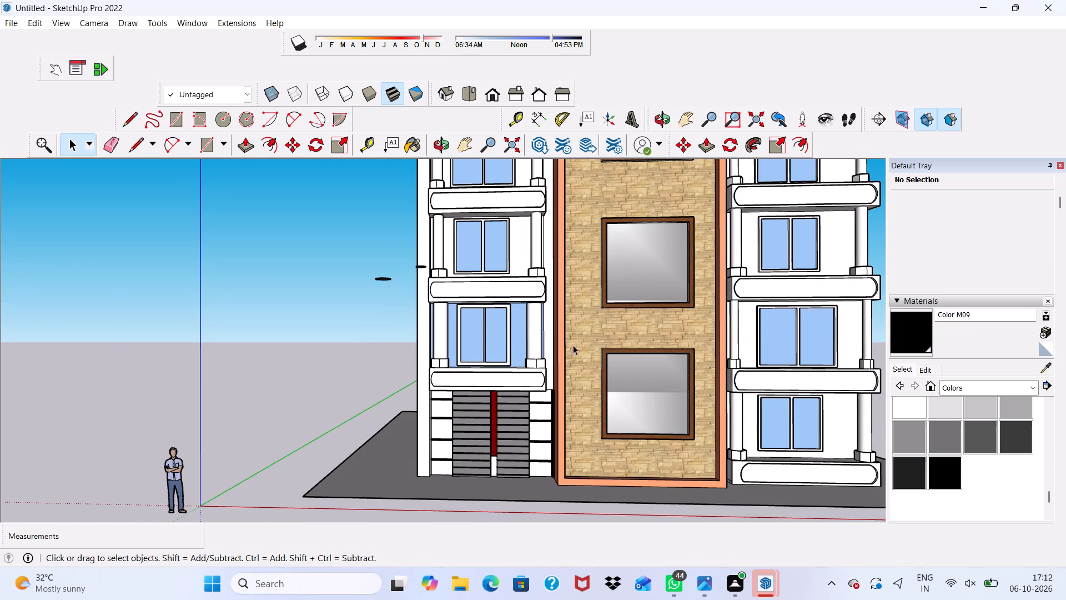
scroll(499, 318, "up", 3)
middle_click_drag(499, 318, 381, 297)
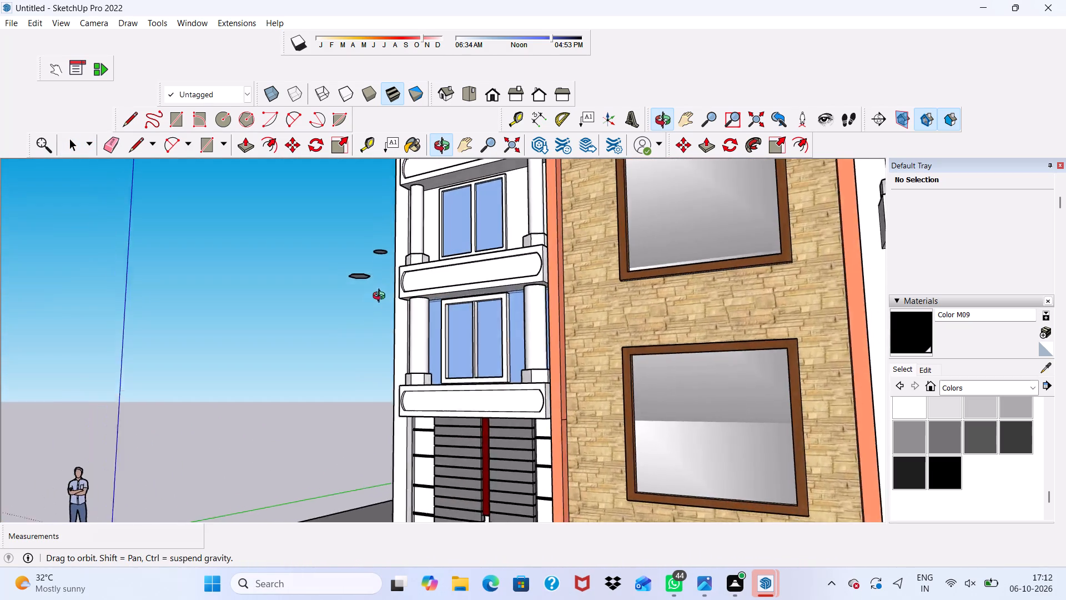
middle_click_drag(381, 297, 383, 300)
scroll(434, 330, "up", 13)
left_click(560, 320)
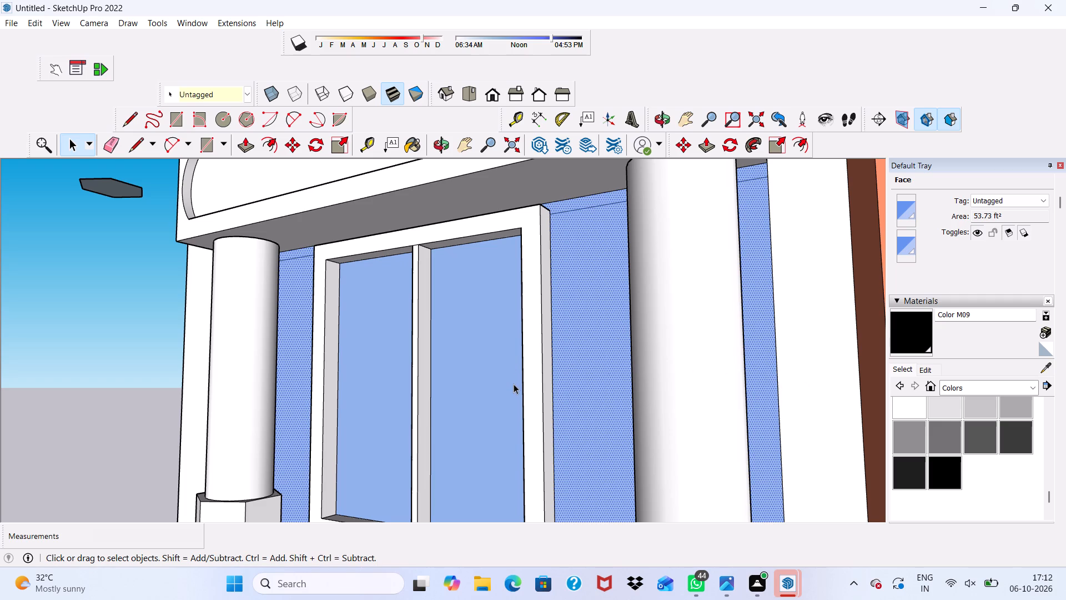
scroll(520, 388, "down", 4)
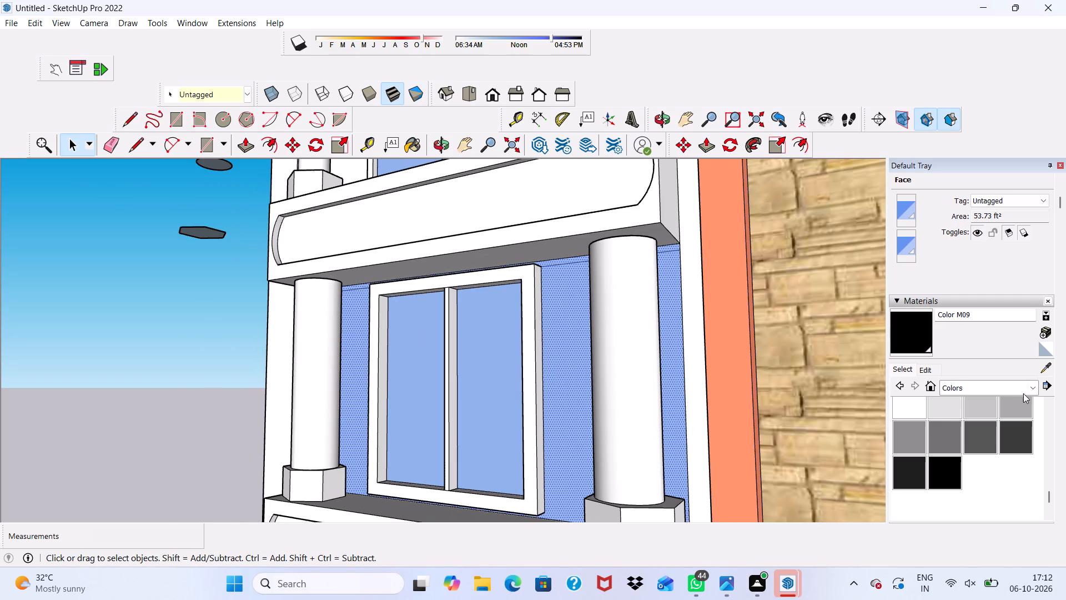
left_click(1028, 394)
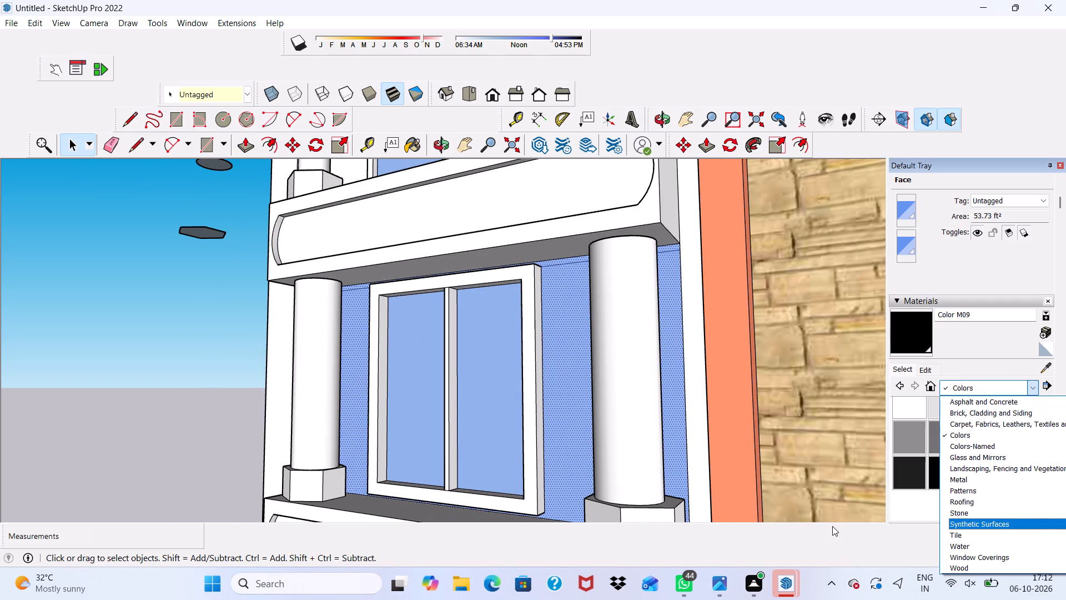
scroll(949, 538, "down", 1)
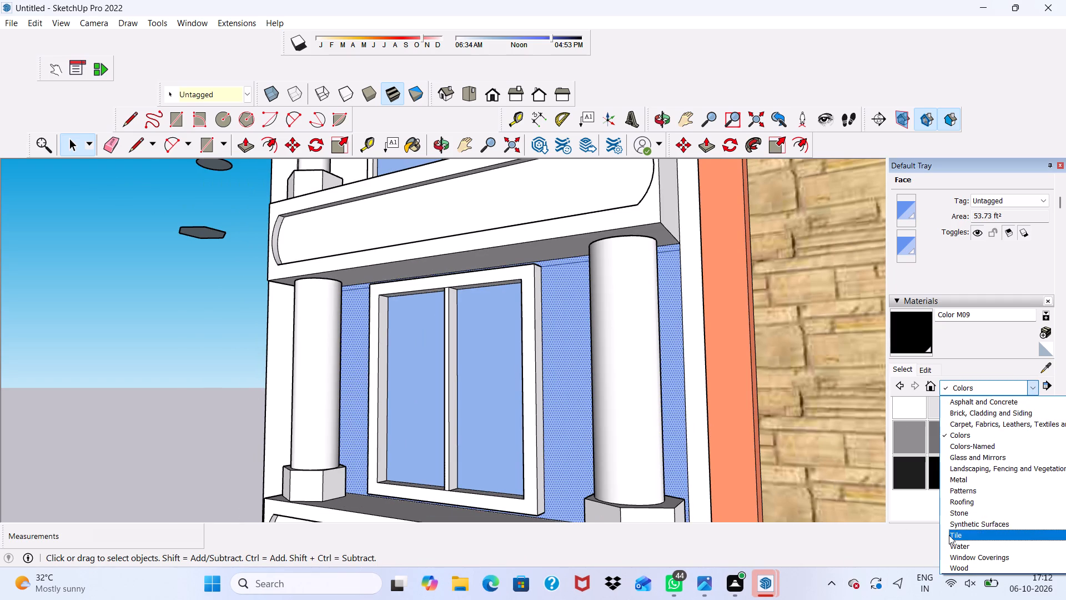
left_click(954, 436)
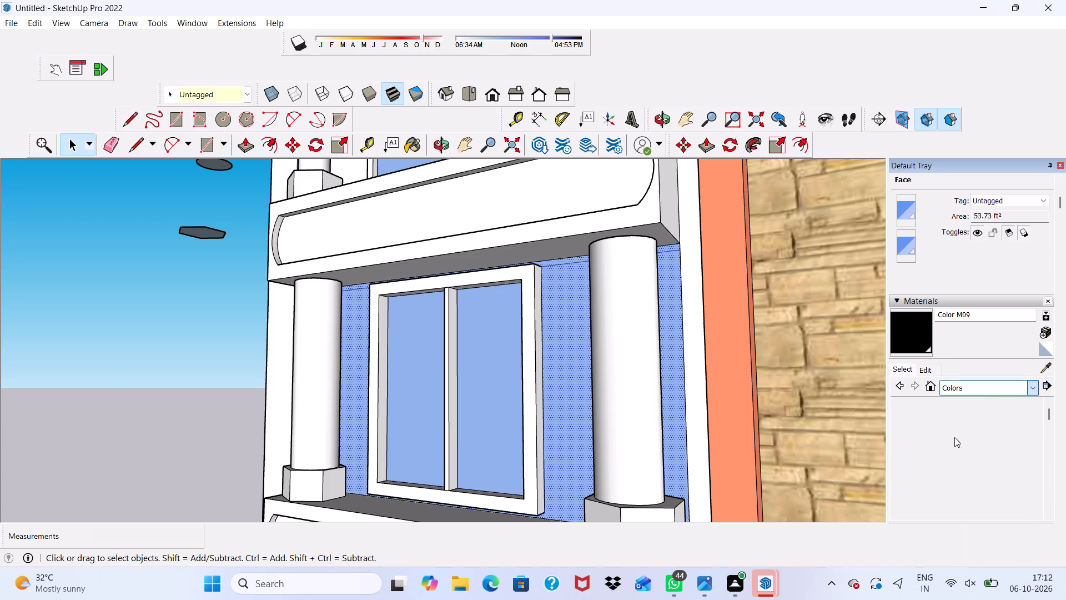
scroll(954, 437, "down", 2)
scroll(954, 437, "up", 1)
scroll(955, 437, "down", 5)
scroll(961, 444, "up", 1)
scroll(961, 444, "down", 9)
scroll(960, 443, "up", 1)
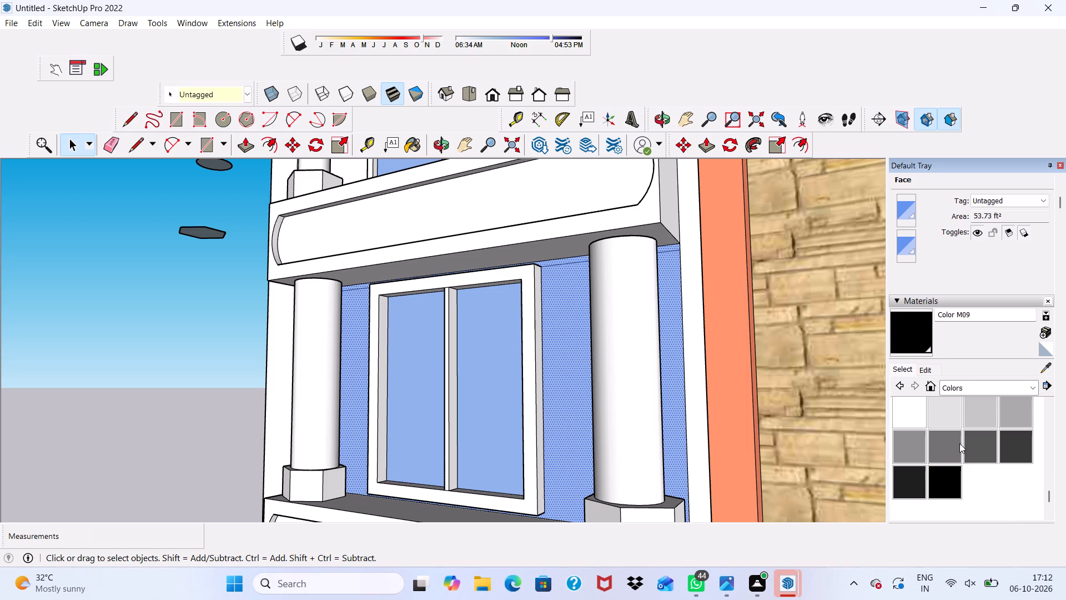
left_click(919, 414)
scroll(446, 298, "up", 1)
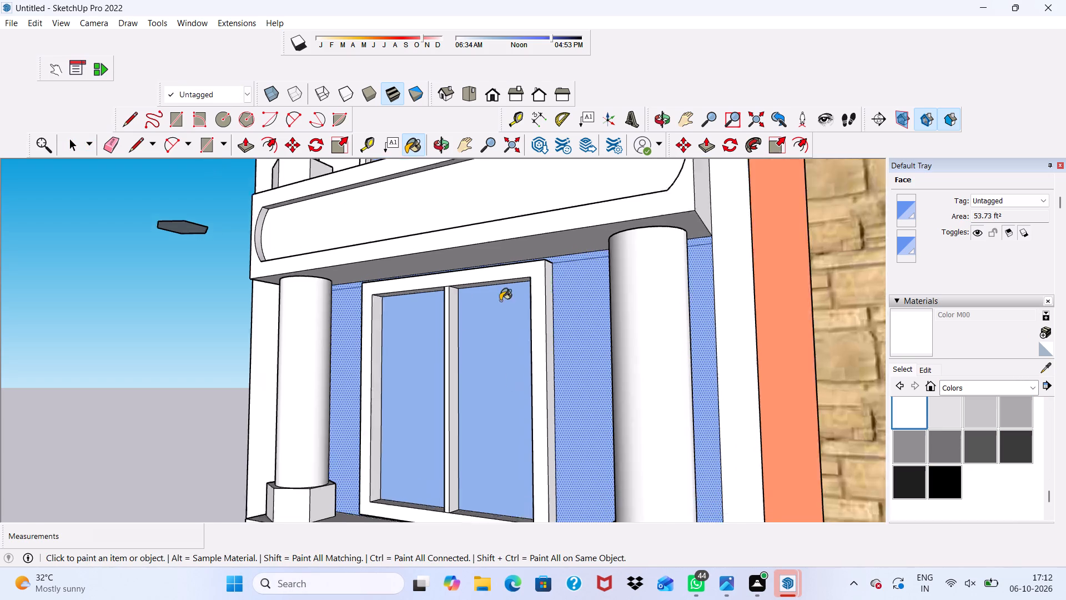
scroll(500, 301, "up", 2)
left_click(588, 308)
scroll(589, 309, "down", 5)
middle_click_drag(587, 317, 706, 343)
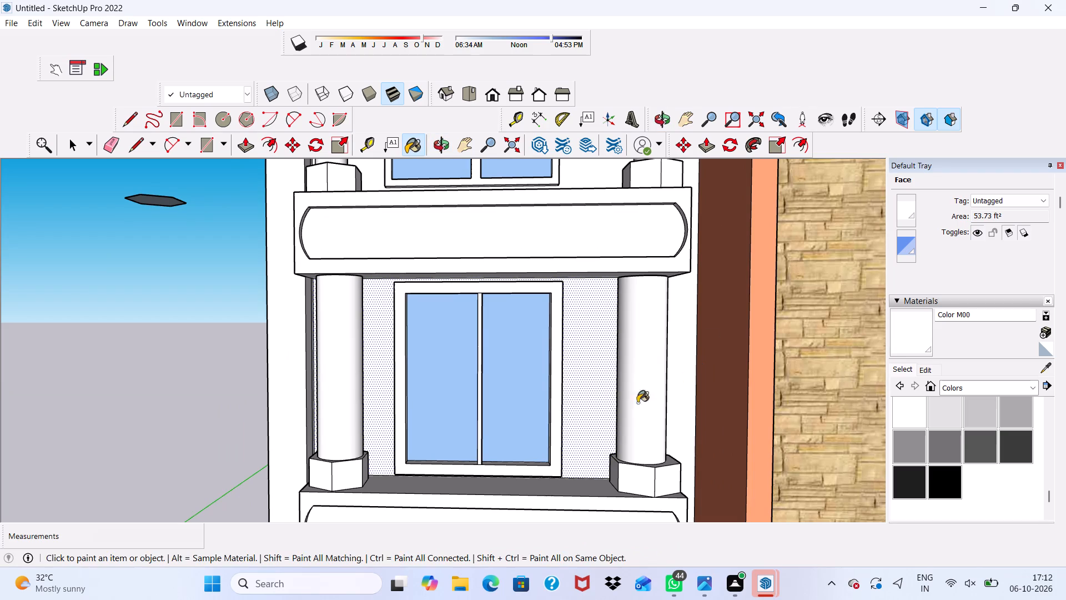
key("space")
left_click(205, 394)
Apply the Mirror 02 glass material to the wall panels between the black bars beside the right shutter.
scroll(205, 395, "down", 5)
middle_click_drag(296, 408, 296, 407)
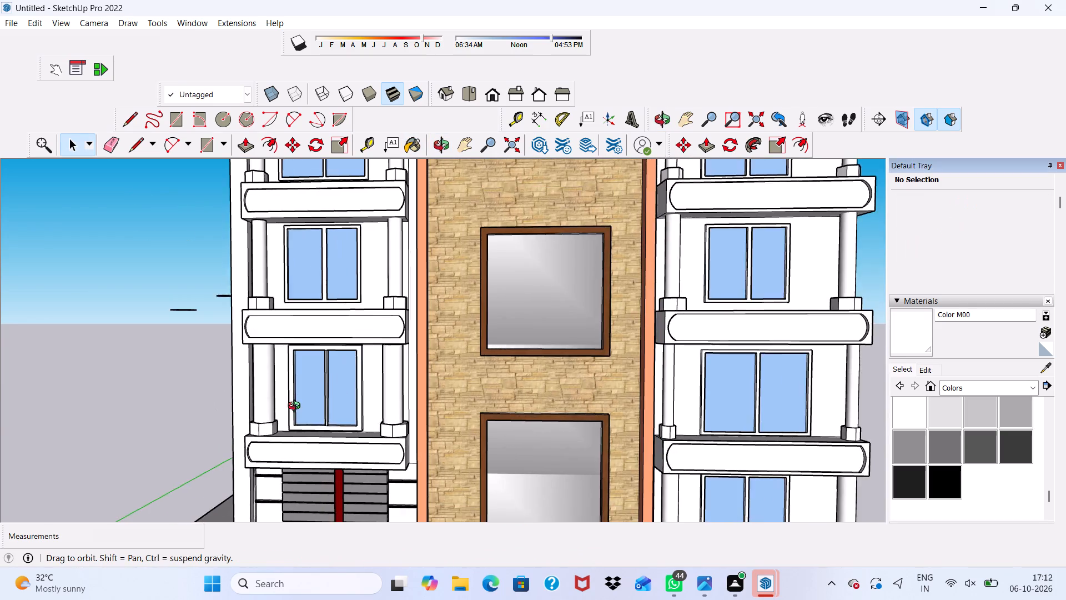
middle_click_drag(296, 407, 266, 433)
scroll(303, 469, "up", 6)
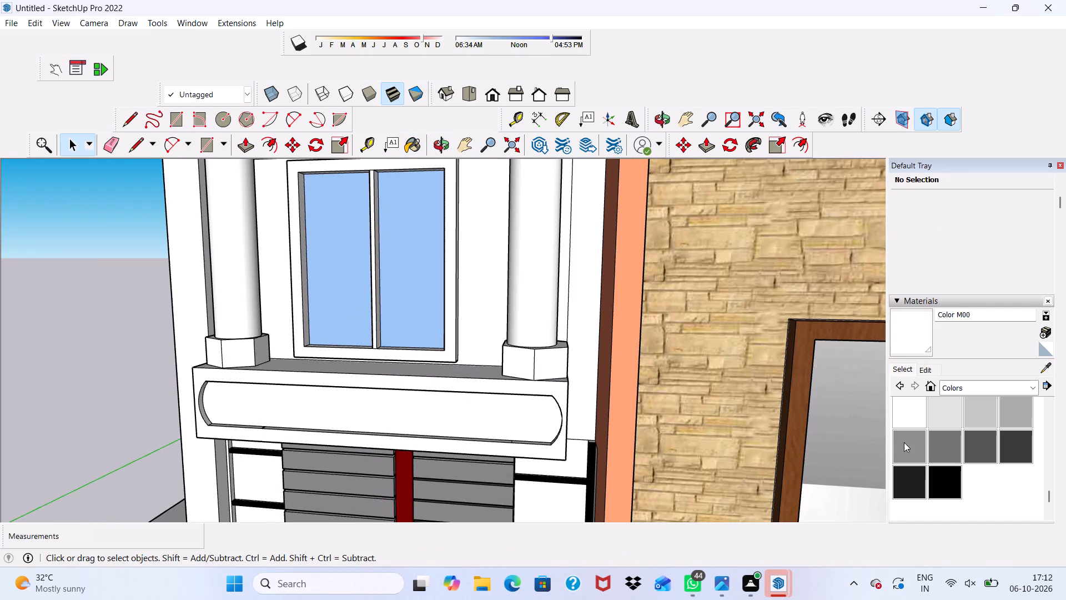
left_click(1029, 386)
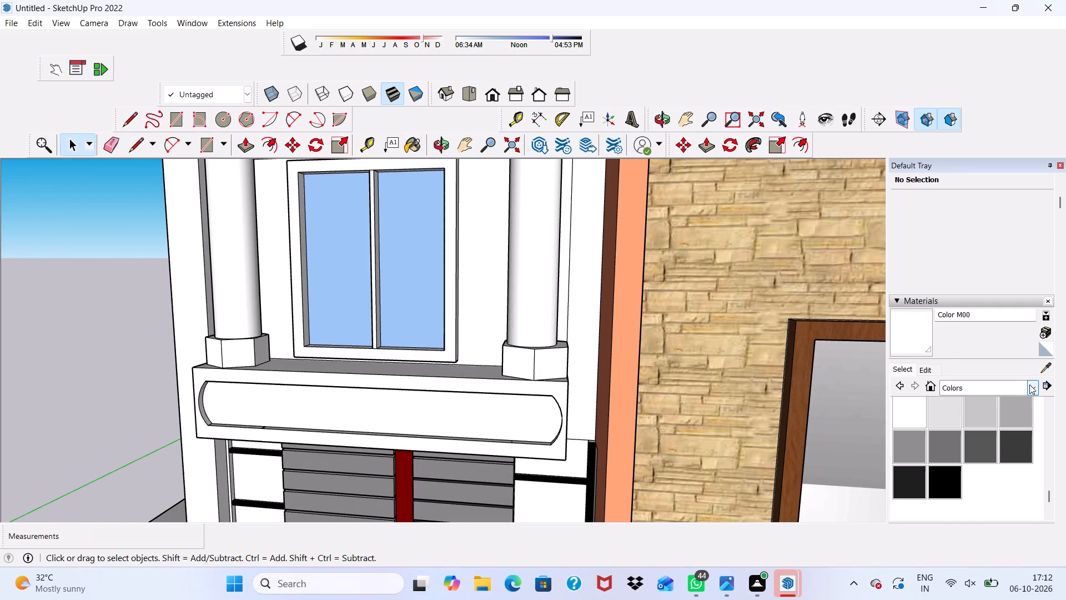
left_click(992, 461)
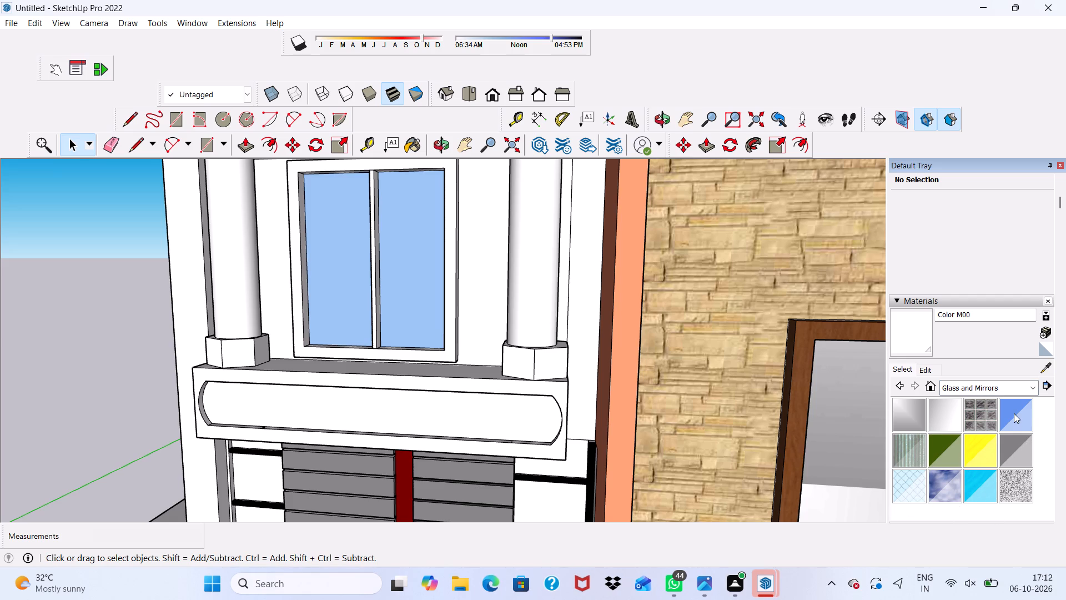
left_click(945, 413)
scroll(426, 502, "up", 5)
scroll(491, 488, "down", 2)
scroll(492, 488, "up", 4)
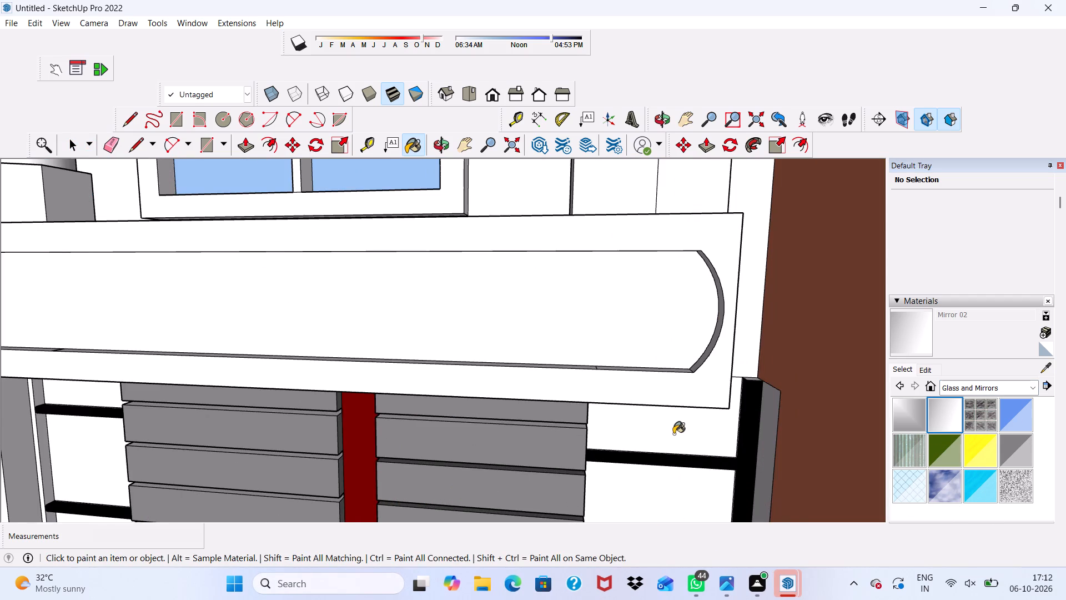
left_click(674, 431)
left_click(679, 498)
scroll(678, 474, "down", 1)
scroll(678, 474, "up", 1)
scroll(678, 474, "down", 17)
scroll(693, 433, "up", 4)
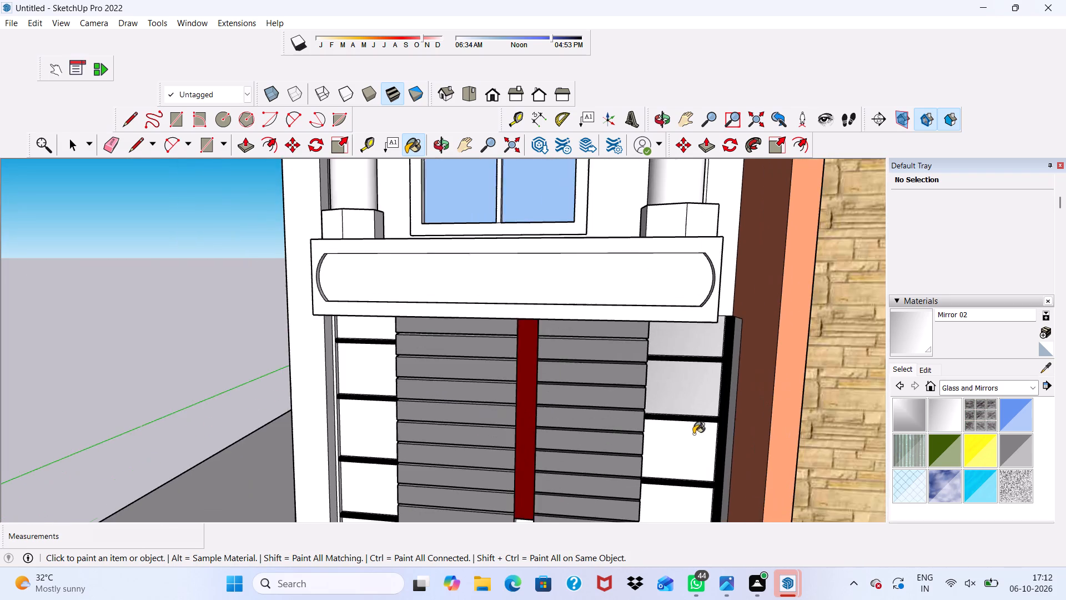
scroll(693, 434, "up", 2)
scroll(693, 435, "down", 1)
left_click(695, 439)
scroll(678, 408, "down", 7)
scroll(689, 353, "up", 1)
scroll(689, 353, "down", 3)
scroll(678, 469, "up", 4)
left_click(671, 446)
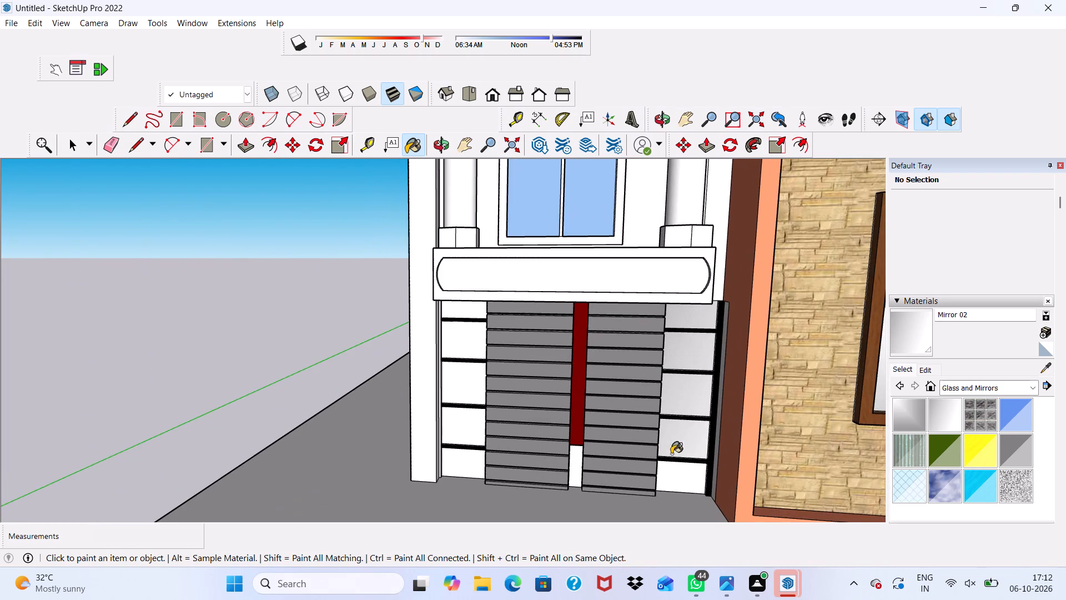
left_click(677, 481)
Apply Mirror 02 to the wall panels between the black bars beside the left shutter.
left_click(453, 466)
left_click(461, 433)
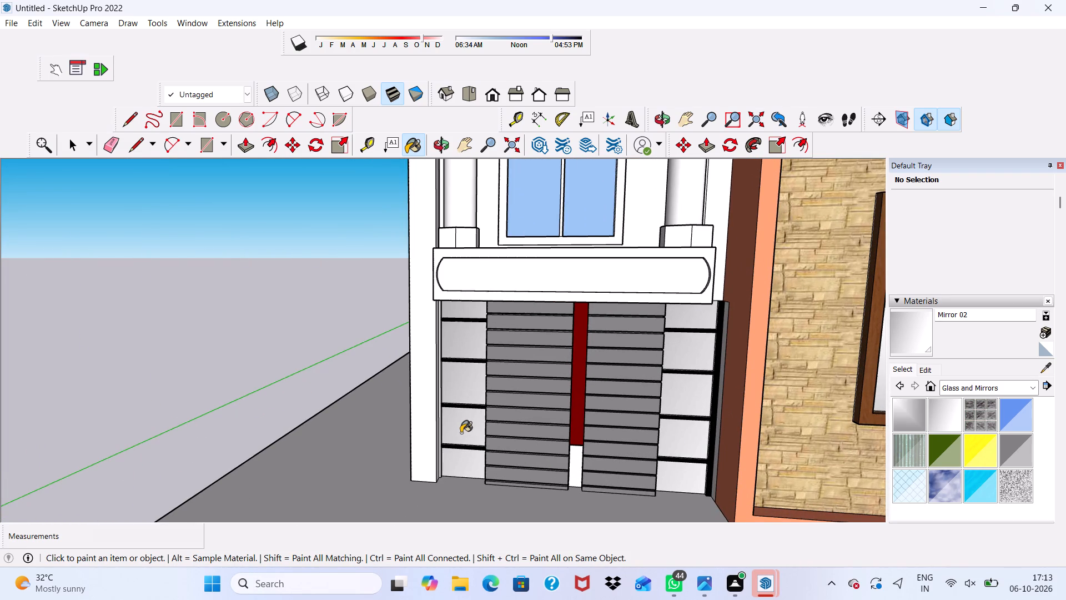
scroll(461, 433, "down", 5)
scroll(497, 475, "up", 1)
scroll(497, 475, "down", 3)
scroll(534, 477, "up", 1)
scroll(534, 477, "down", 1)
scroll(534, 476, "up", 3)
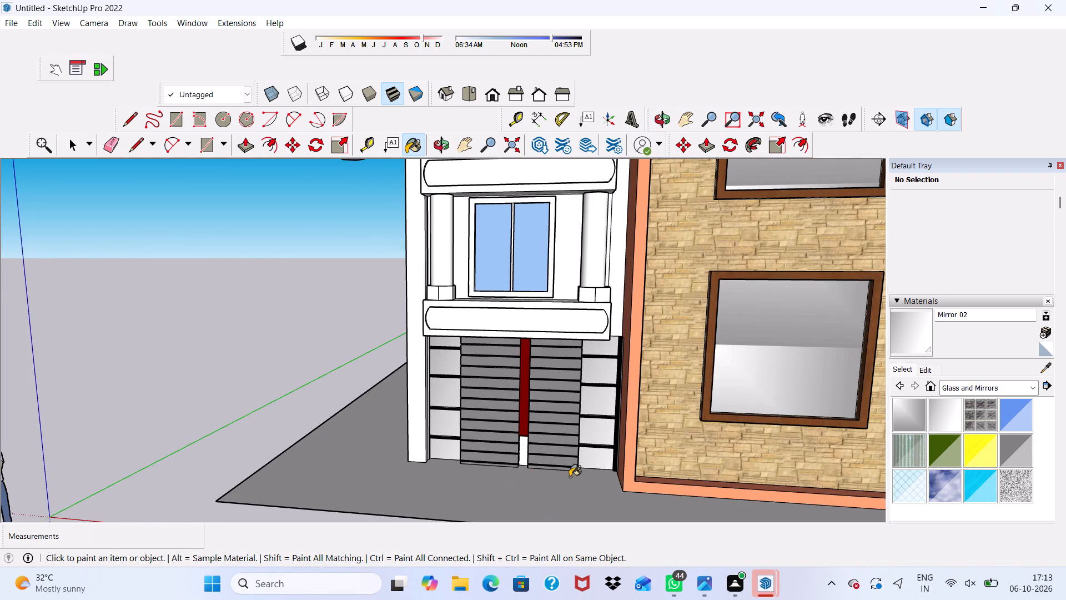
key("space")
Examine the ground-floor shutter area and the whole front facade from several angles.
scroll(570, 477, "up", 3)
scroll(570, 477, "down", 3)
middle_click_drag(570, 477, 665, 489)
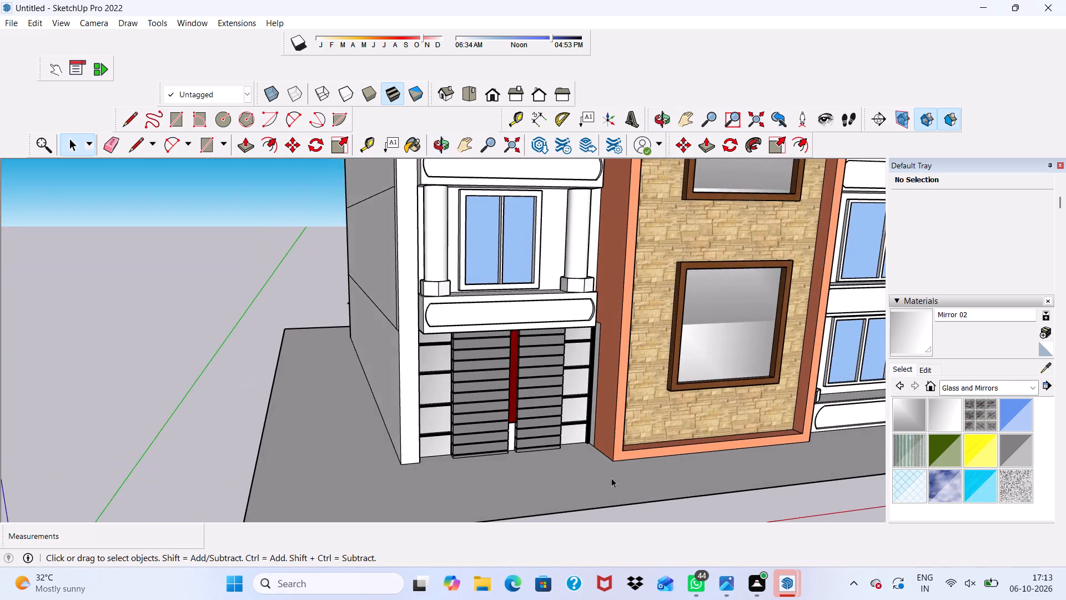
scroll(574, 464, "up", 5)
scroll(573, 464, "down", 3)
middle_click_drag(573, 464, 479, 391)
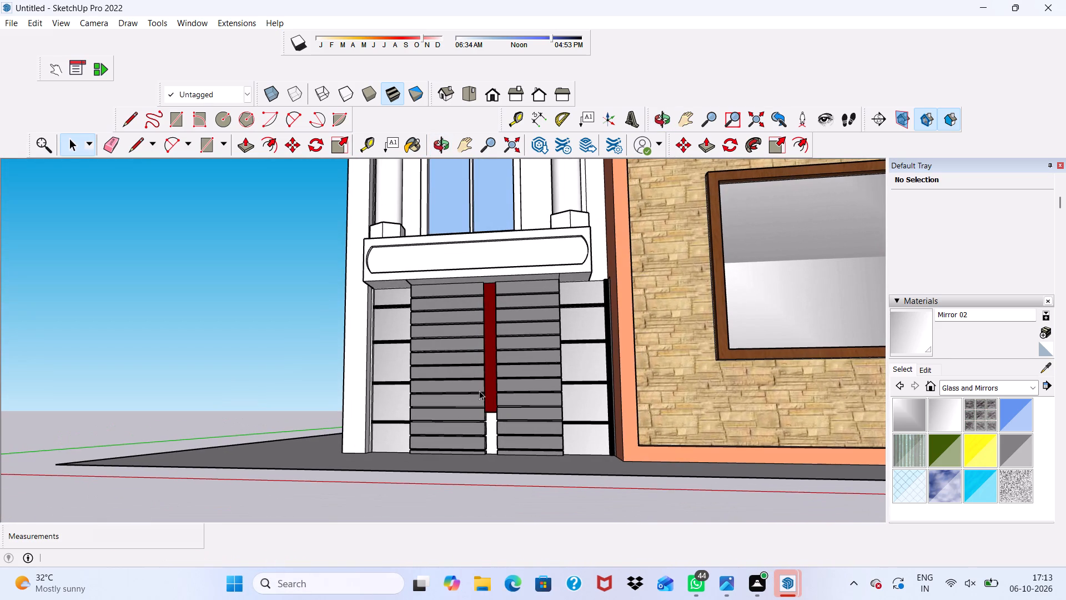
scroll(479, 391, "up", 1)
scroll(479, 391, "down", 10)
scroll(589, 408, "down", 3)
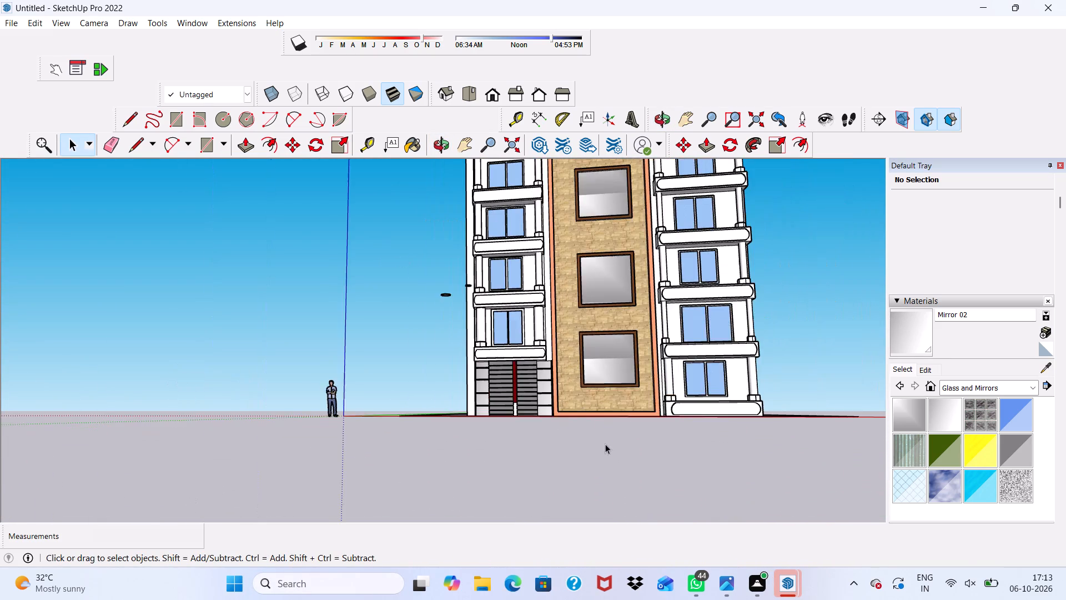
scroll(605, 444, "down", 5)
scroll(621, 457, "up", 1)
middle_click_drag(621, 457, 653, 522)
scroll(572, 289, "up", 4)
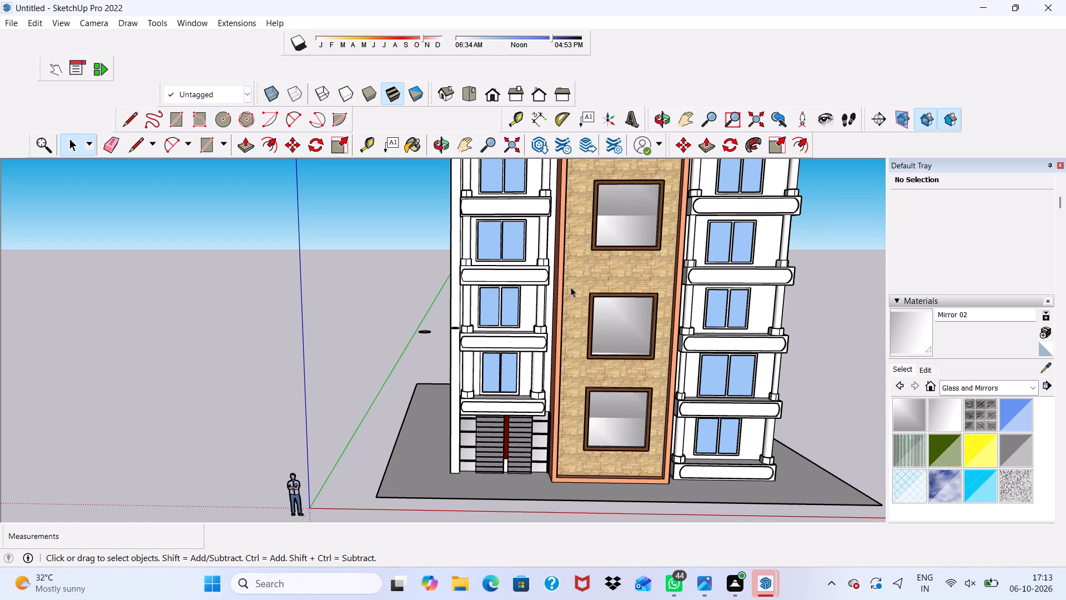
key("space")
Paint the wall behind the columns, around the second window above the shutters, with 0012_Bisque from Colors-Named.
scroll(967, 446, "down", 2)
left_click(1032, 253)
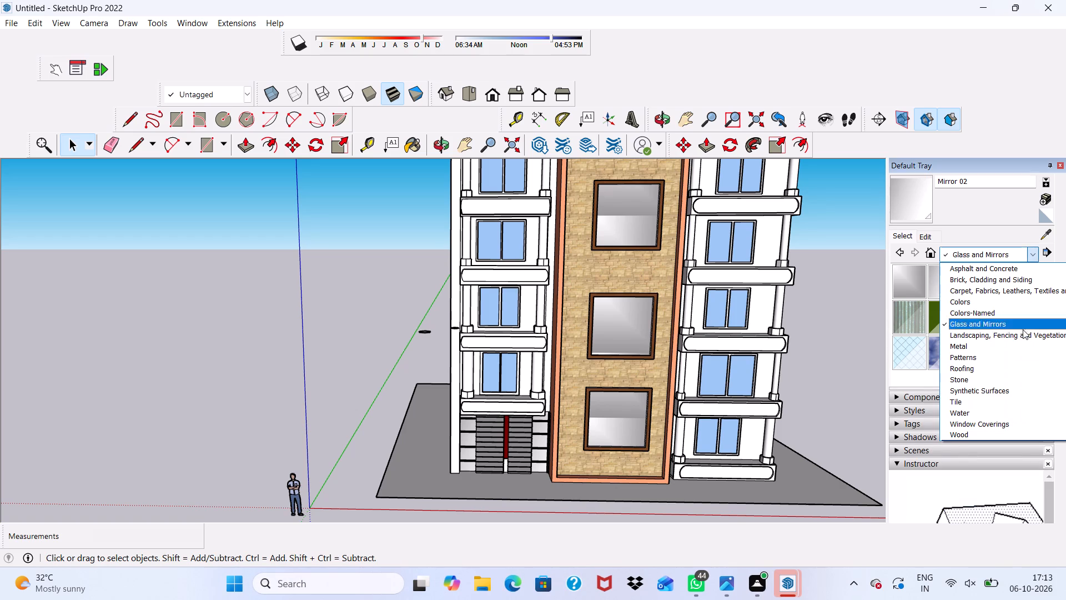
left_click(981, 310)
scroll(982, 311, "down", 2)
scroll(982, 311, "up", 2)
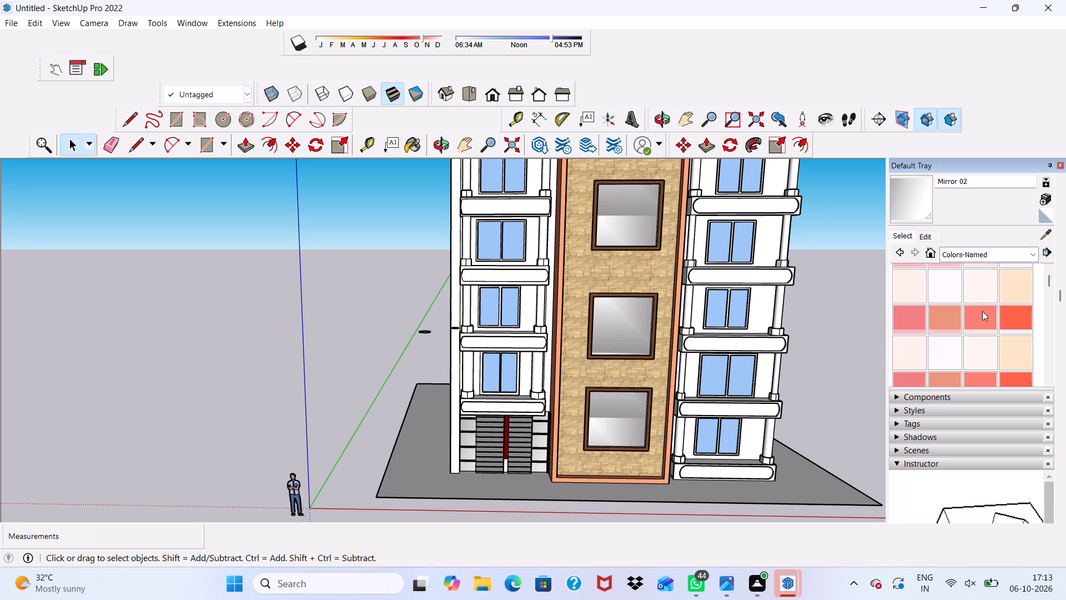
left_click(1012, 353)
scroll(444, 287, "up", 6)
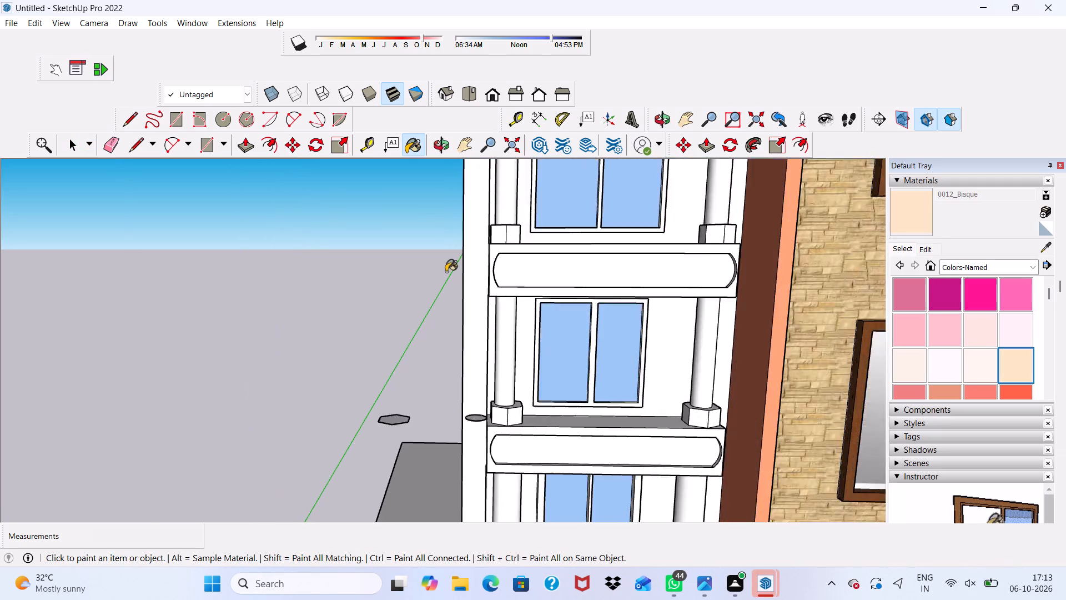
scroll(446, 272, "up", 9)
left_click(626, 348)
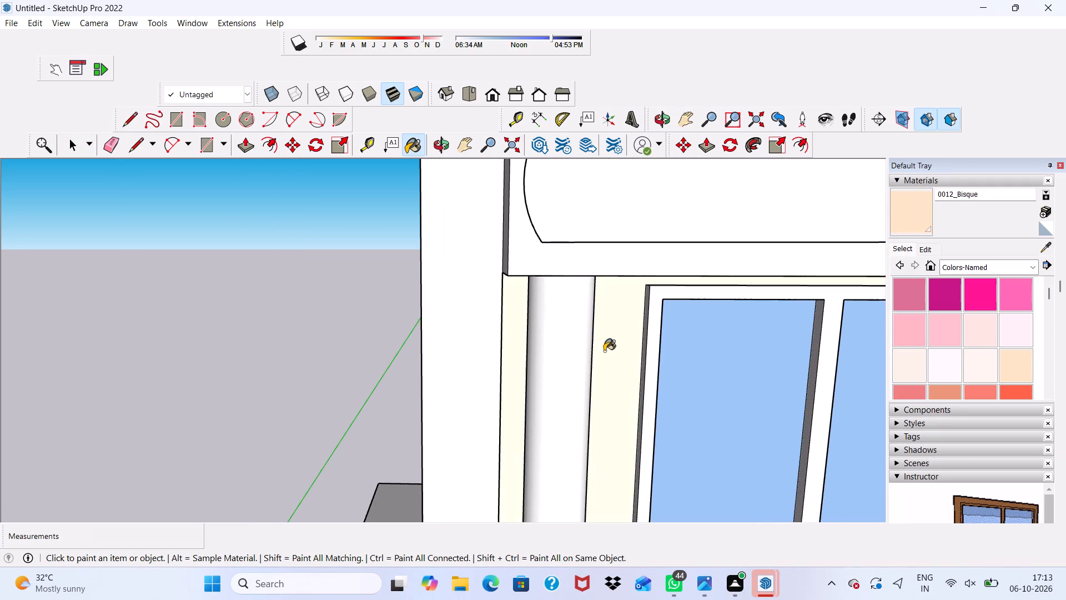
Repaint the wall around the second window above the shutters with 0035_Tan from Colors-Named.
scroll(597, 355, "down", 6)
scroll(534, 317, "up", 1)
scroll(532, 318, "down", 9)
scroll(983, 357, "down", 2)
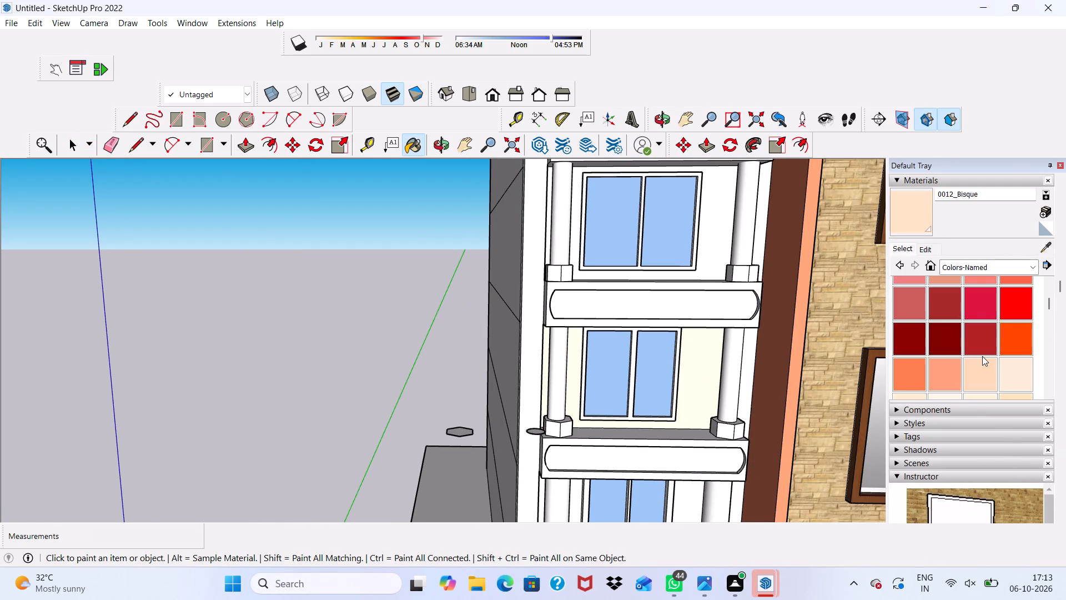
scroll(982, 356, "down", 1)
left_click(1014, 341)
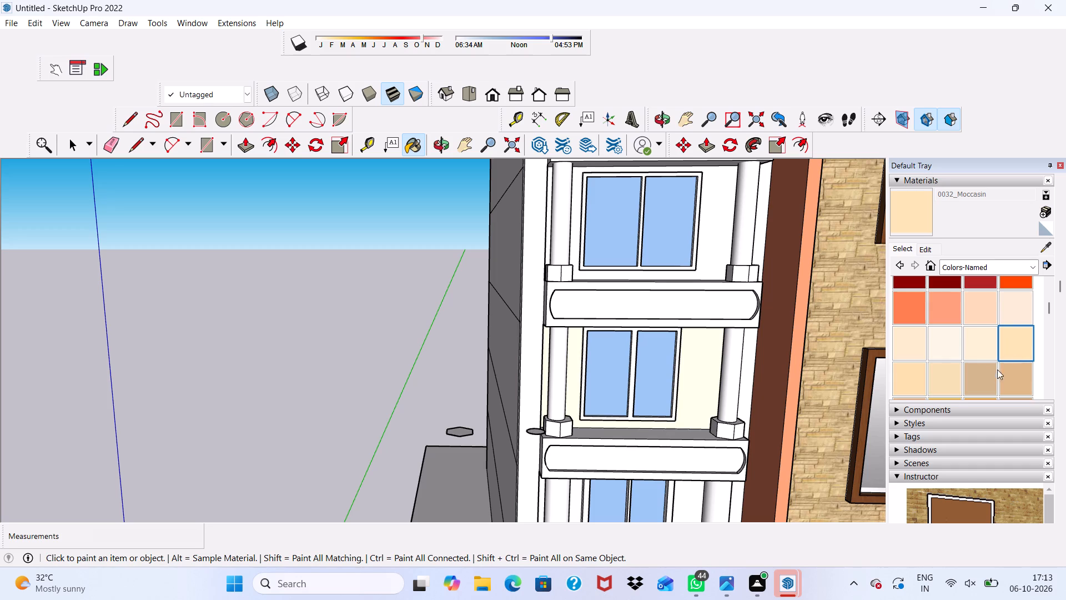
left_click(983, 375)
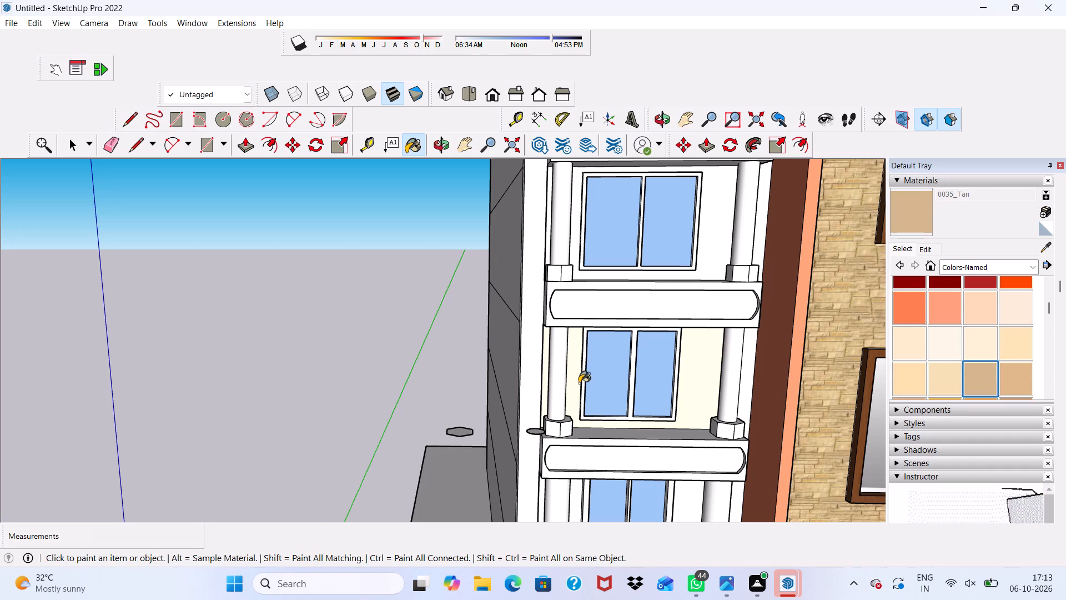
scroll(579, 383, "up", 4)
scroll(579, 383, "down", 1)
left_click(574, 354)
scroll(572, 405, "down", 6)
scroll(565, 392, "up", 1)
scroll(565, 393, "down", 1)
middle_click_drag(565, 392, 552, 368)
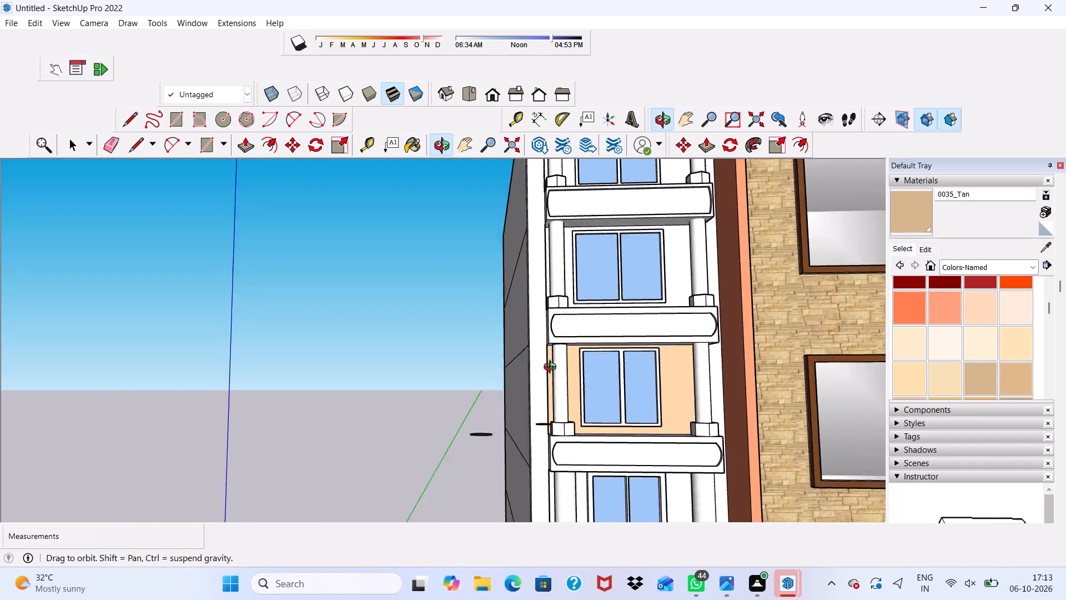
middle_click_drag(552, 368, 544, 421)
Paint the walls behind the columns on the two upper storeys above the shutters with 0035_Tan.
scroll(571, 313, "up", 8)
left_click(764, 300)
scroll(631, 374, "up", 2)
scroll(580, 361, "down", 5)
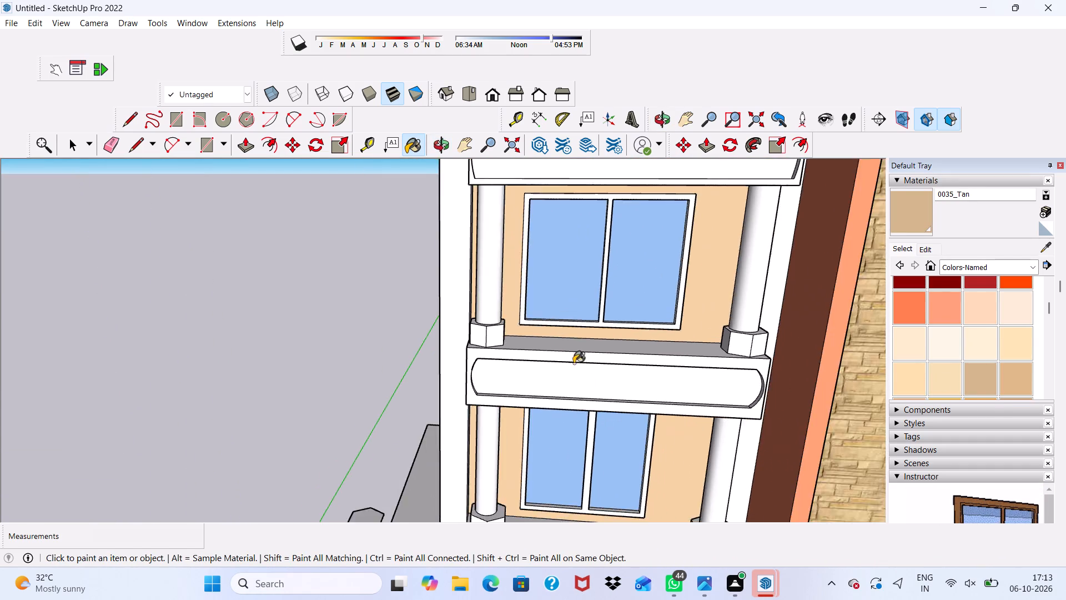
scroll(574, 363, "down", 3)
scroll(574, 363, "up", 1)
scroll(574, 363, "down", 2)
scroll(574, 368, "up", 1)
scroll(574, 382, "down", 1)
scroll(555, 193, "up", 2)
scroll(555, 193, "down", 8)
scroll(572, 376, "up", 1)
scroll(575, 398, "down", 3)
scroll(553, 219, "up", 11)
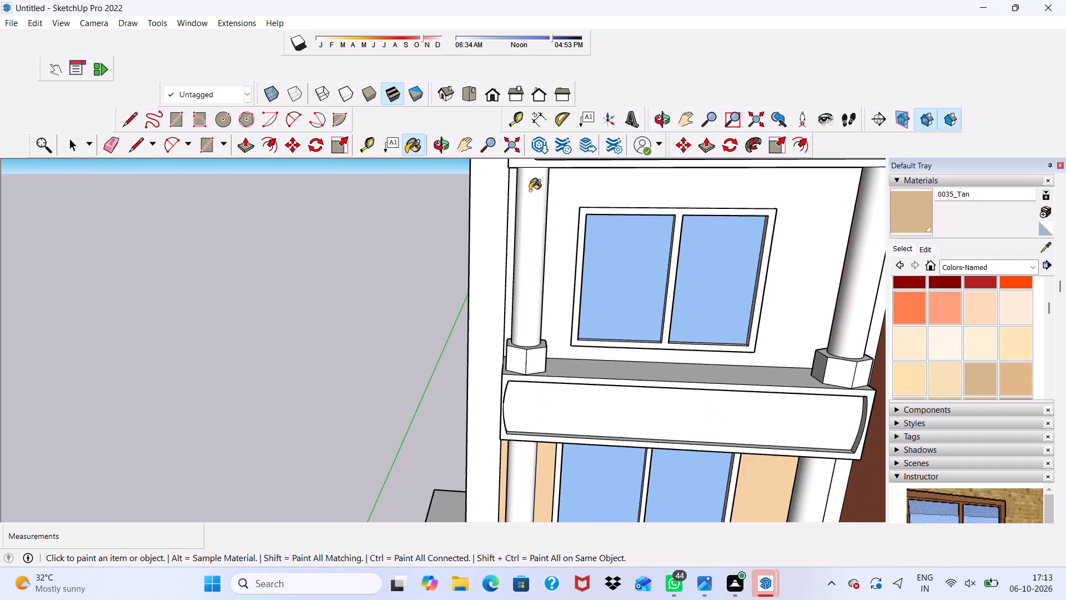
left_click_drag(593, 194, 587, 187)
scroll(587, 187, "down", 9)
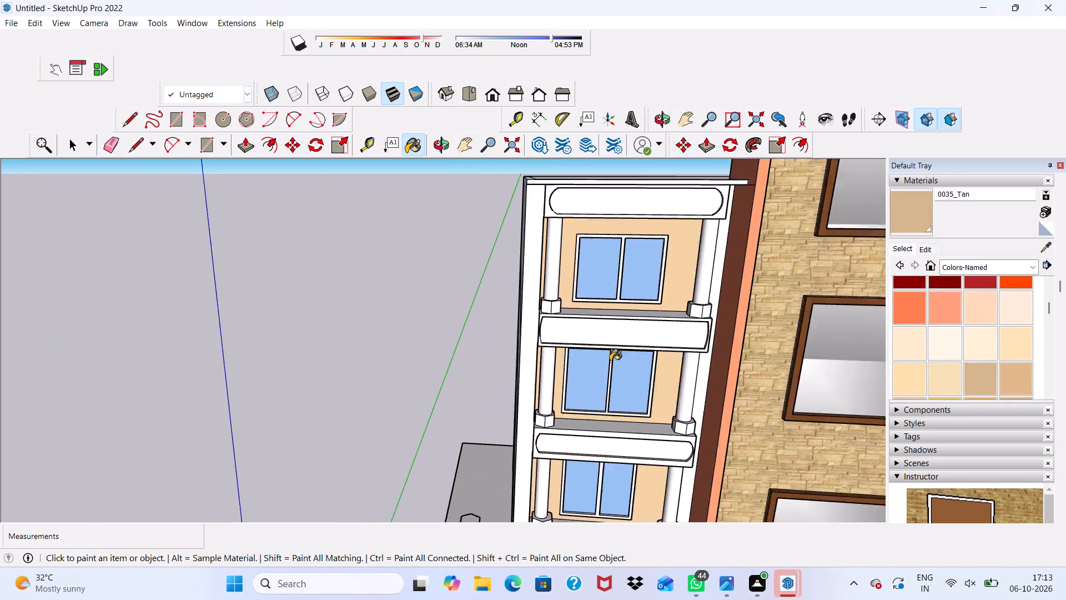
Paint the wall around the window directly above the shutters with 0035_Tan.
scroll(610, 361, "down", 5)
middle_click_drag(611, 371, 616, 267)
scroll(623, 319, "down", 8)
scroll(610, 510, "up", 9)
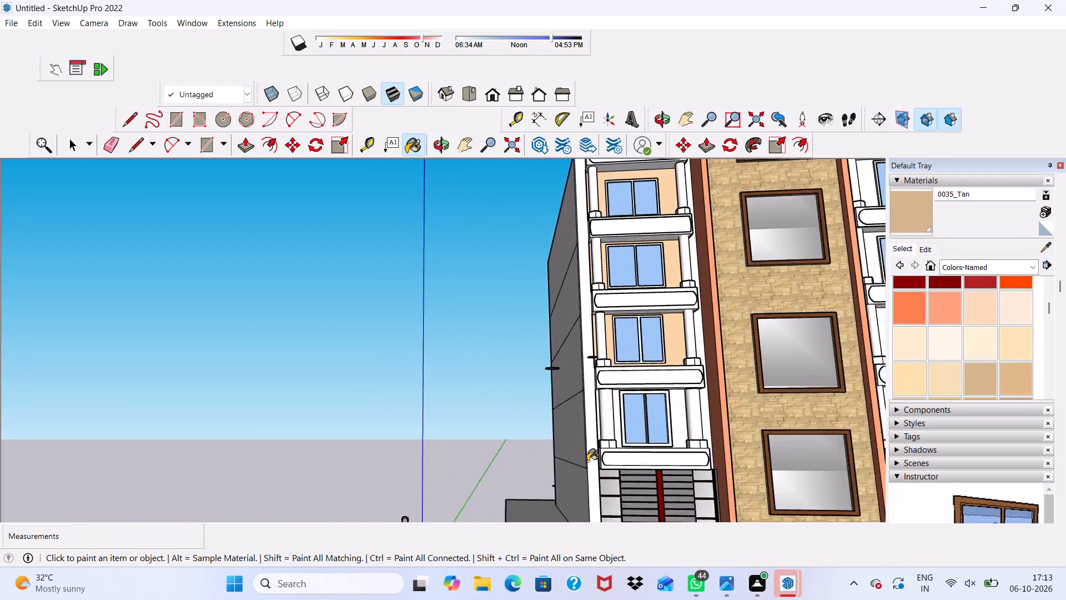
scroll(587, 461, "up", 12)
left_click_drag(627, 370, 632, 376)
scroll(633, 379, "down", 12)
middle_click_drag(586, 397, 624, 368)
Paint the walls behind the columns on all five storeys of the wing without shutters with 0035_Tan.
scroll(624, 364, "up", 2)
scroll(624, 366, "down", 9)
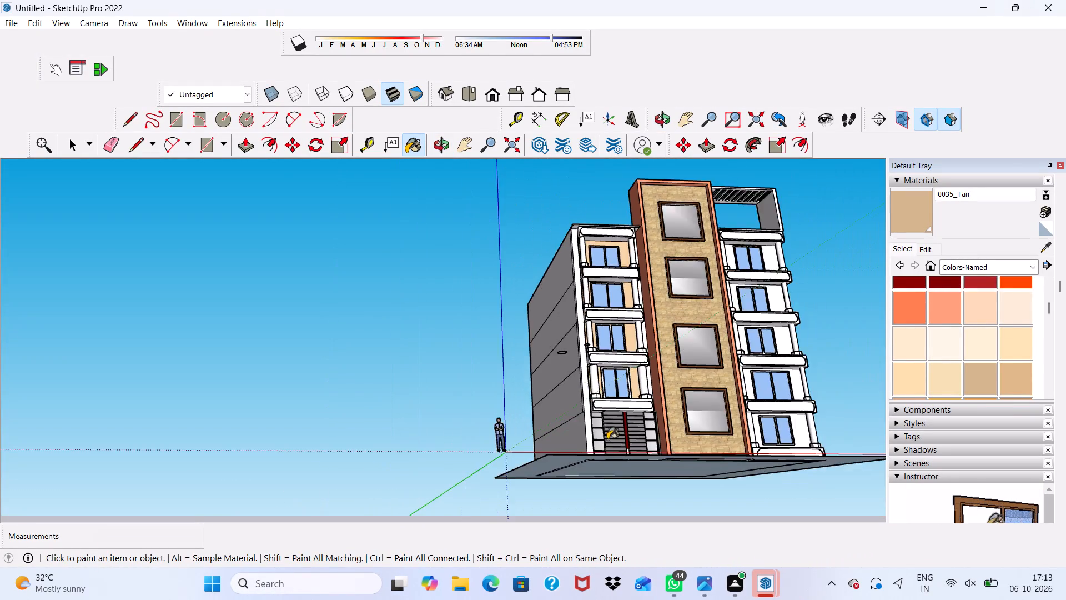
scroll(609, 440, "up", 8)
scroll(603, 434, "down", 1)
scroll(602, 434, "up", 1)
scroll(602, 434, "down", 3)
scroll(434, 442, "down", 9)
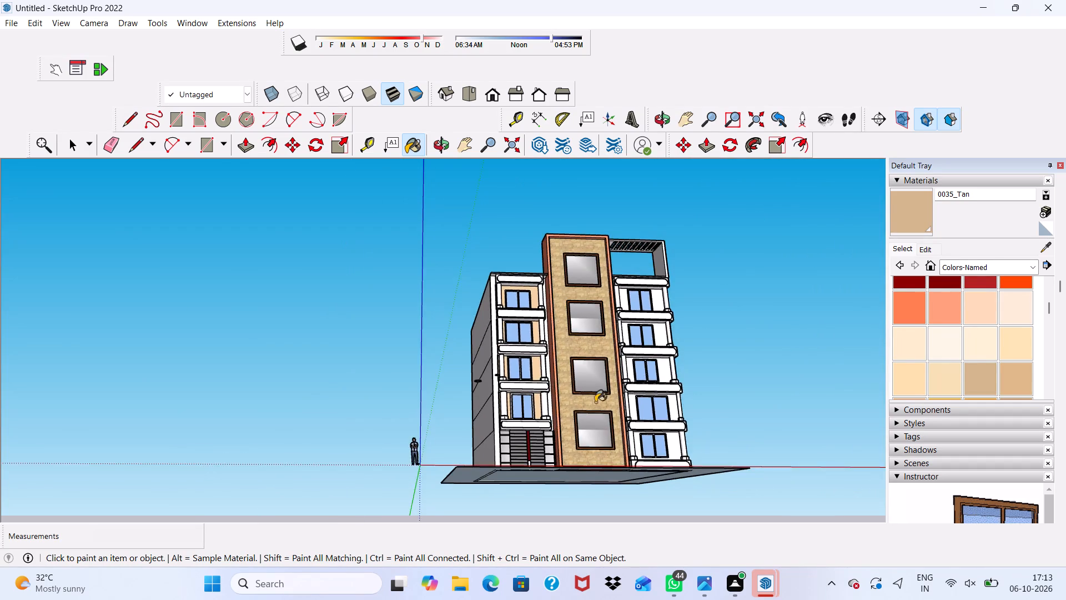
scroll(626, 405, "up", 1)
scroll(628, 403, "down", 1)
scroll(635, 401, "up", 15)
scroll(660, 459, "down", 5)
left_click(607, 436)
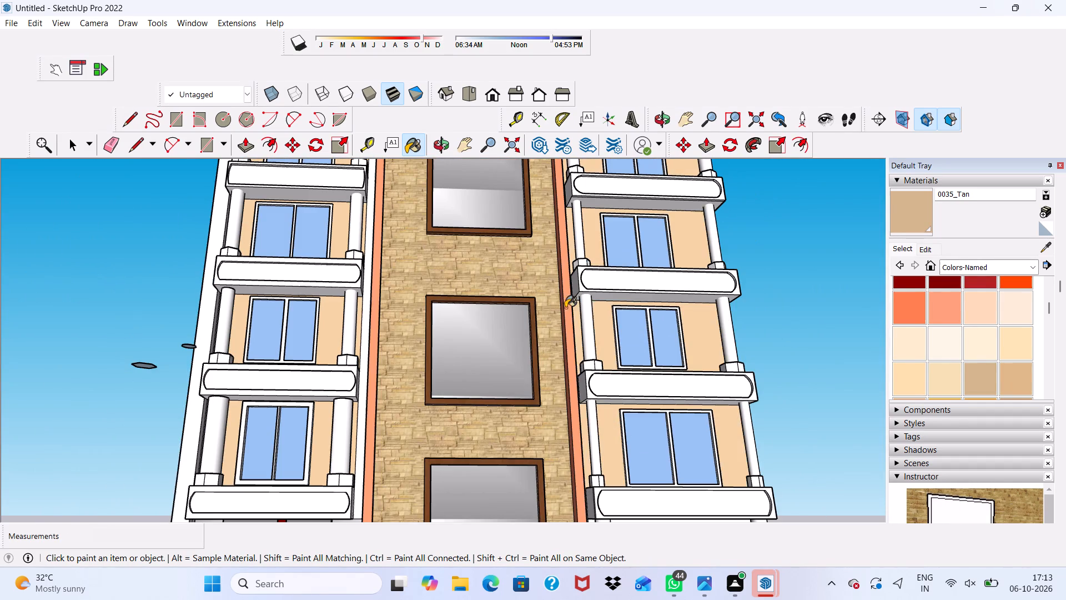
scroll(591, 318, "down", 9)
scroll(648, 468, "up", 8)
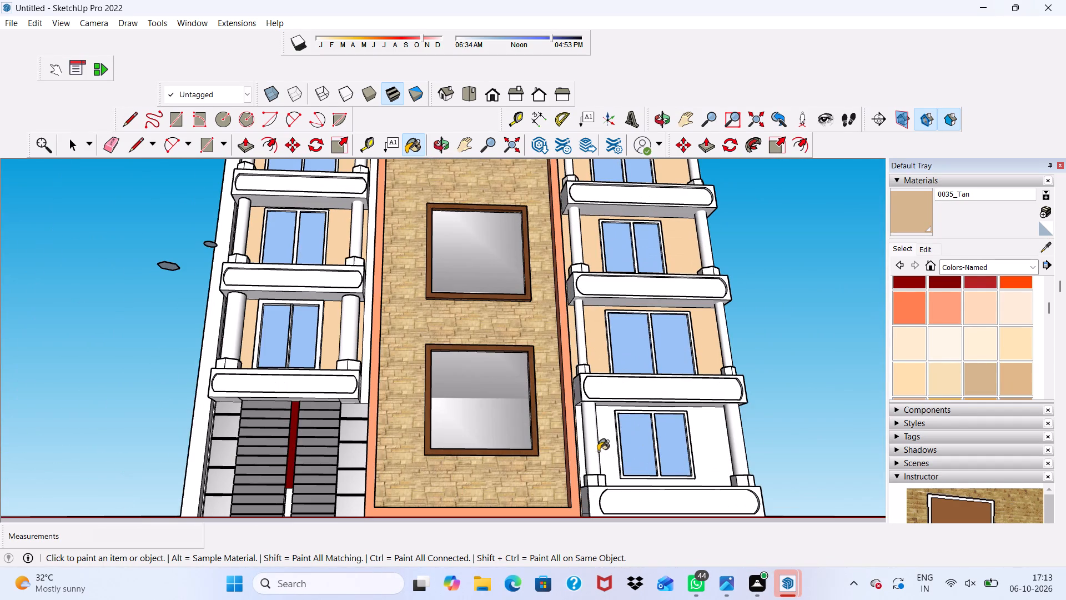
left_click_drag(614, 442, 617, 447)
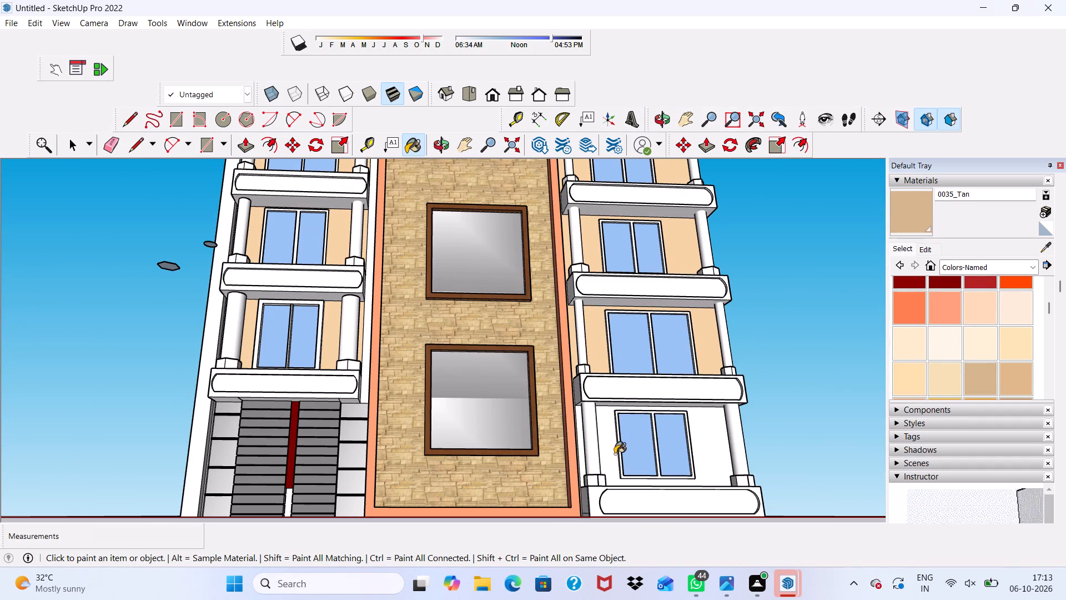
left_click(615, 454)
Erase the two stray flat discs beside the outer edge of the shutter wing.
scroll(597, 432, "down", 6)
middle_click_drag(597, 433, 401, 541)
scroll(596, 460, "down", 1)
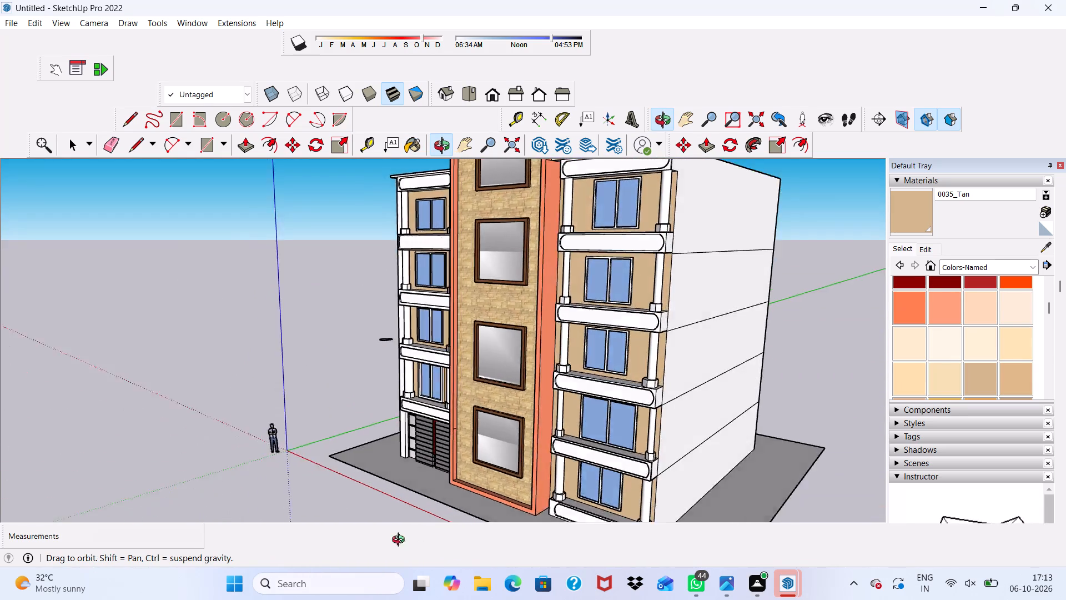
middle_click_drag(401, 541, 585, 541)
scroll(371, 330, "up", 4)
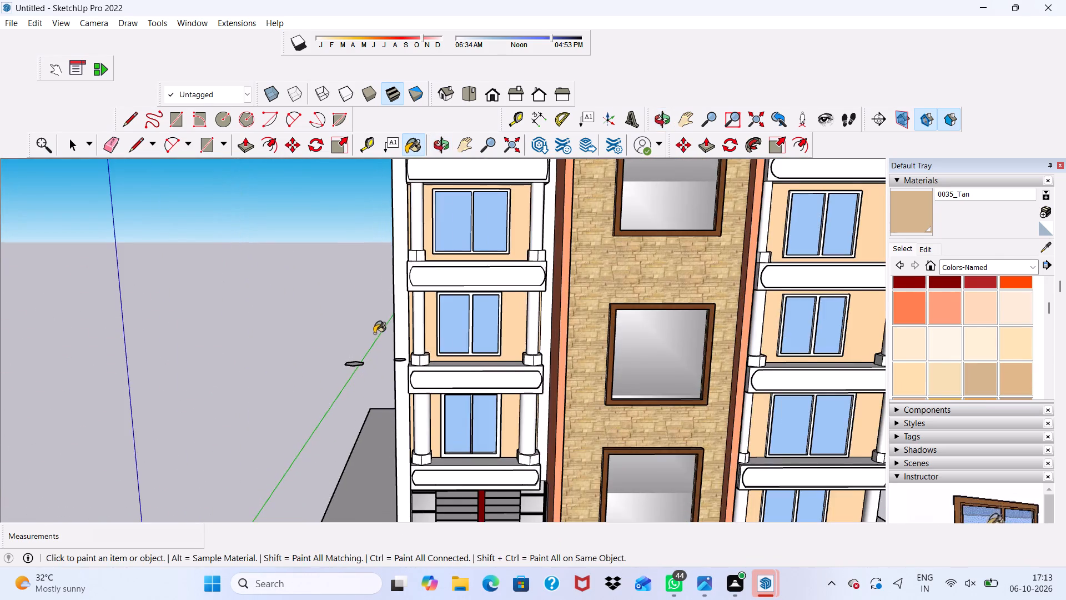
middle_click_drag(374, 329, 425, 330)
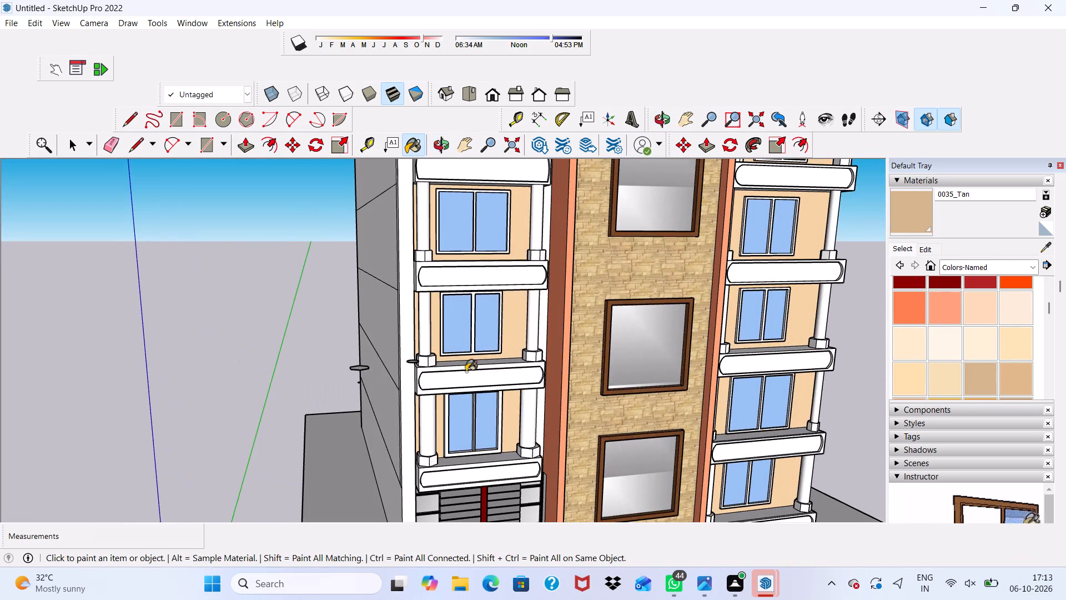
scroll(482, 378, "down", 1)
middle_click_drag(482, 377, 396, 331)
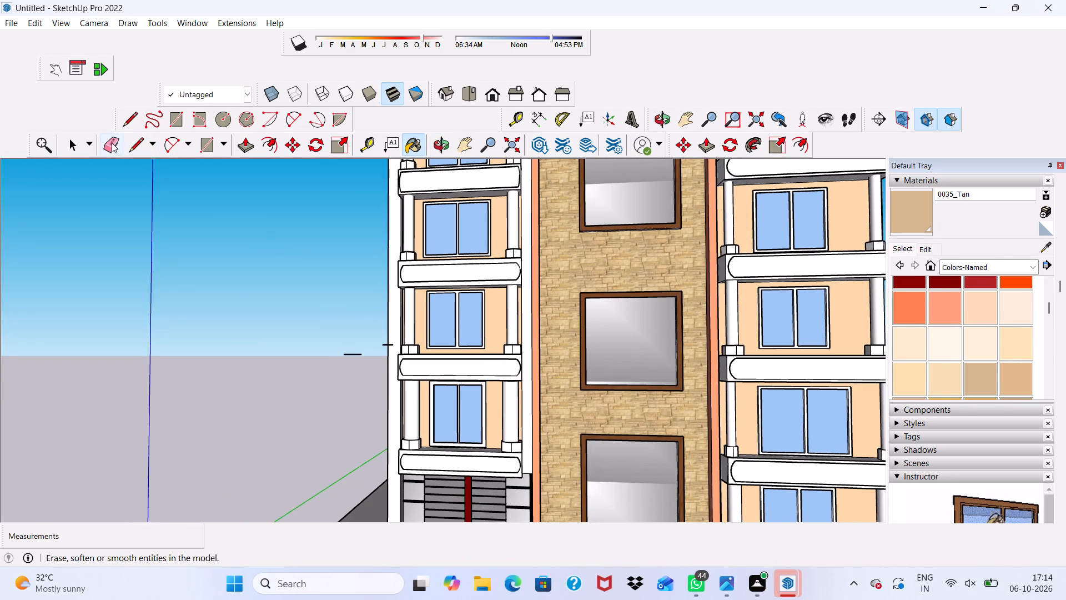
left_click(112, 142)
scroll(226, 83, "up", 7)
scroll(361, 342, "up", 3)
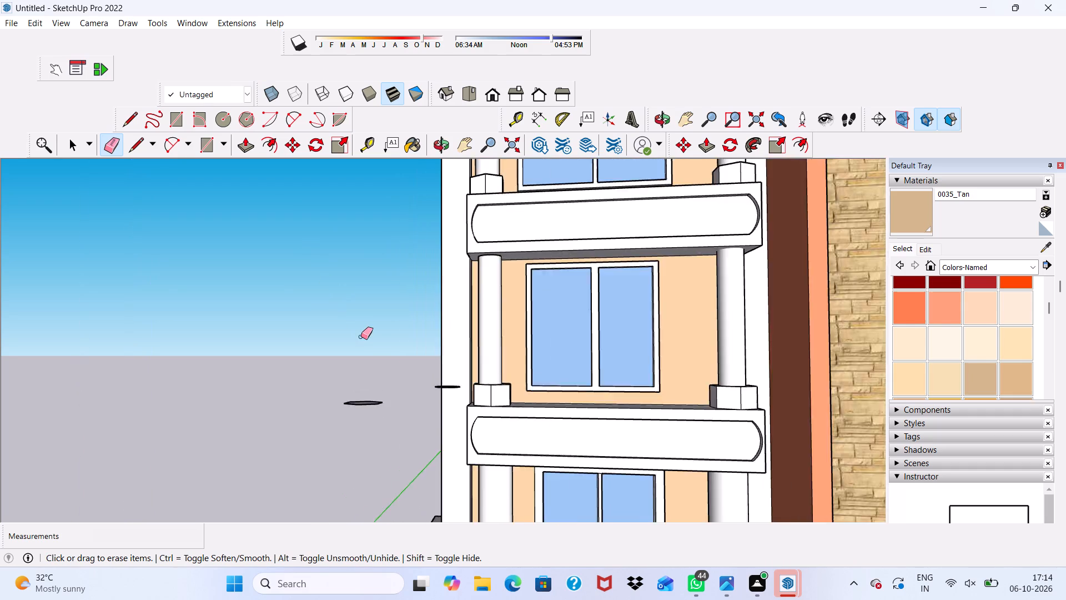
scroll(361, 337, "up", 2)
left_click_drag(380, 428, 365, 416)
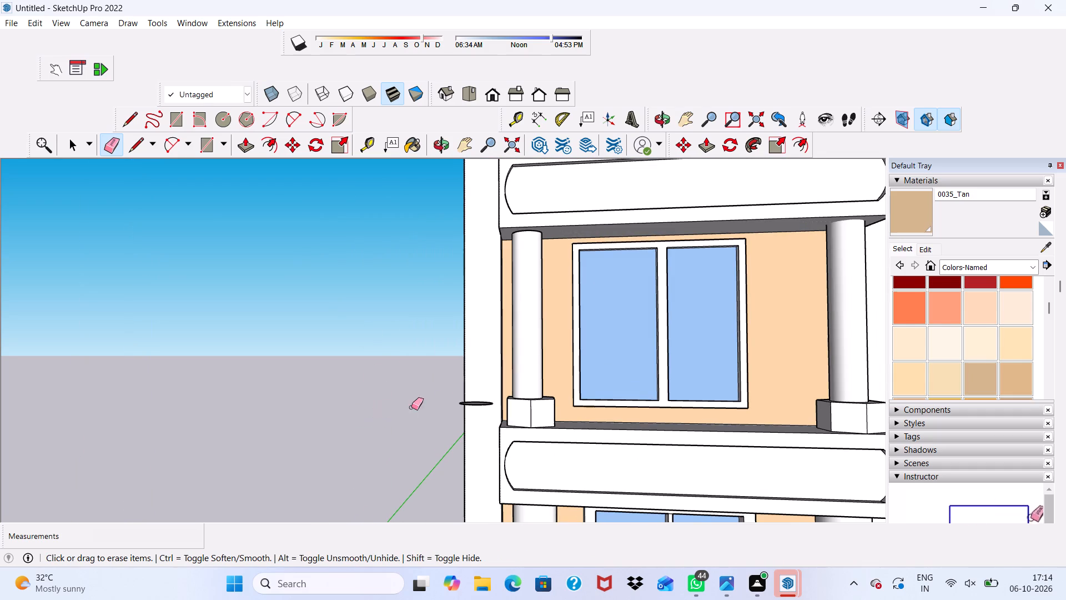
left_click(476, 396)
scroll(455, 346, "up", 2)
scroll(455, 346, "down", 5)
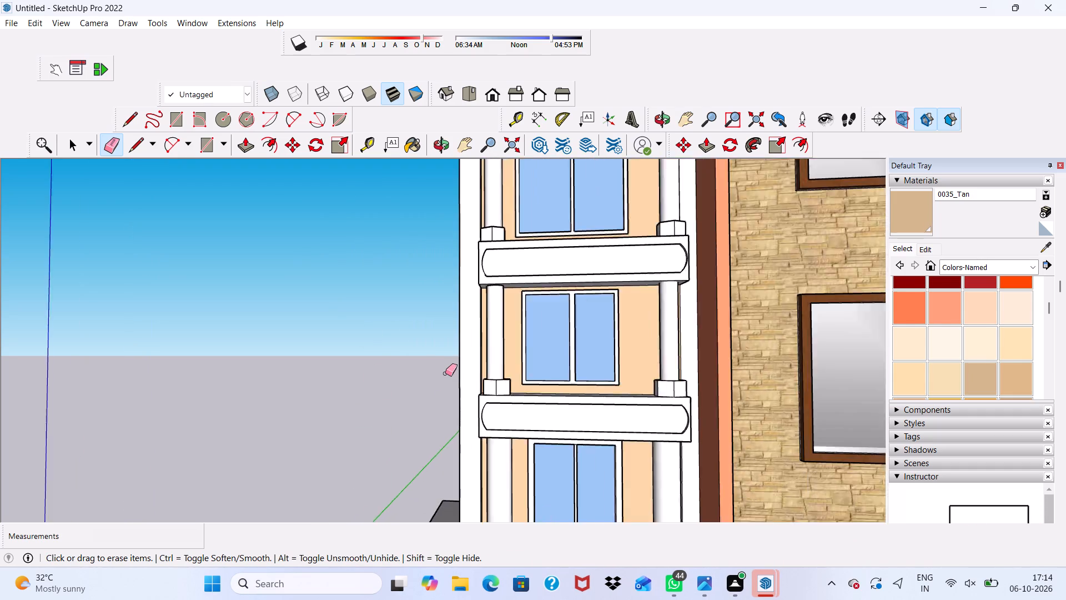
scroll(445, 373, "down", 3)
scroll(445, 373, "up", 1)
key("space")
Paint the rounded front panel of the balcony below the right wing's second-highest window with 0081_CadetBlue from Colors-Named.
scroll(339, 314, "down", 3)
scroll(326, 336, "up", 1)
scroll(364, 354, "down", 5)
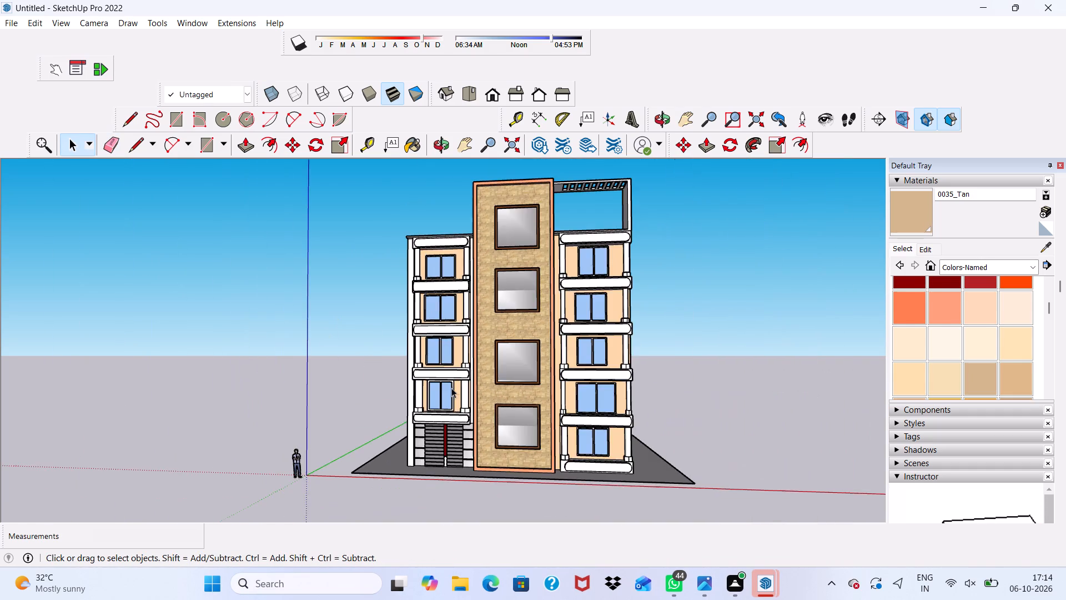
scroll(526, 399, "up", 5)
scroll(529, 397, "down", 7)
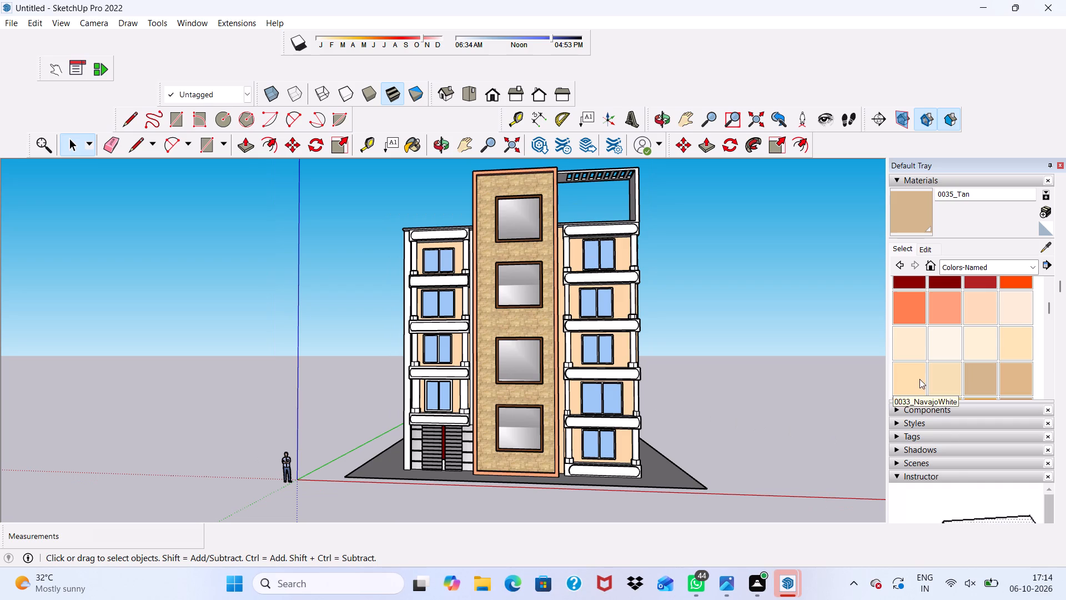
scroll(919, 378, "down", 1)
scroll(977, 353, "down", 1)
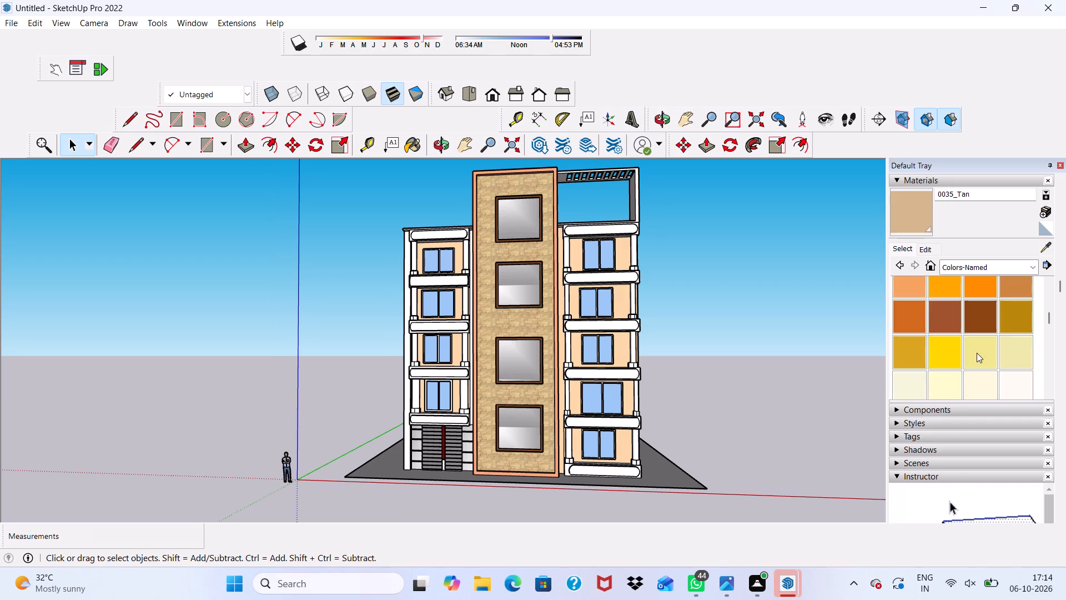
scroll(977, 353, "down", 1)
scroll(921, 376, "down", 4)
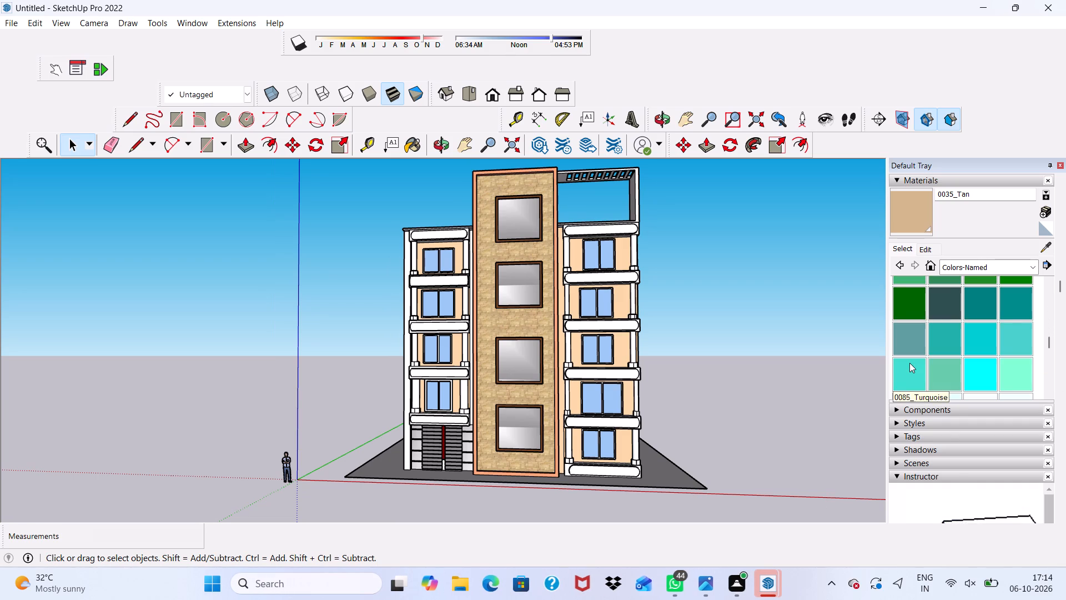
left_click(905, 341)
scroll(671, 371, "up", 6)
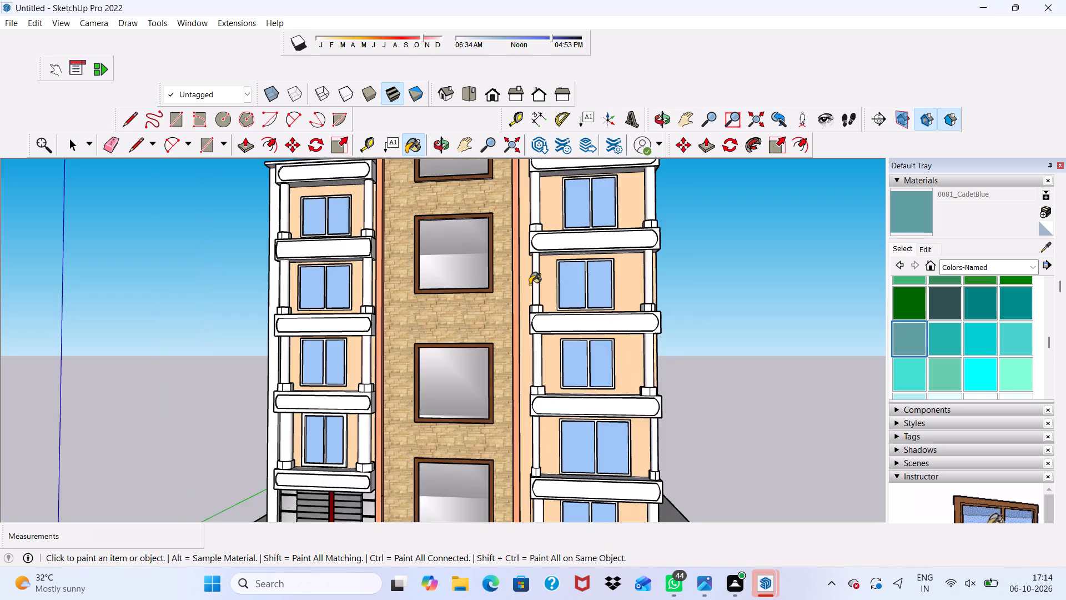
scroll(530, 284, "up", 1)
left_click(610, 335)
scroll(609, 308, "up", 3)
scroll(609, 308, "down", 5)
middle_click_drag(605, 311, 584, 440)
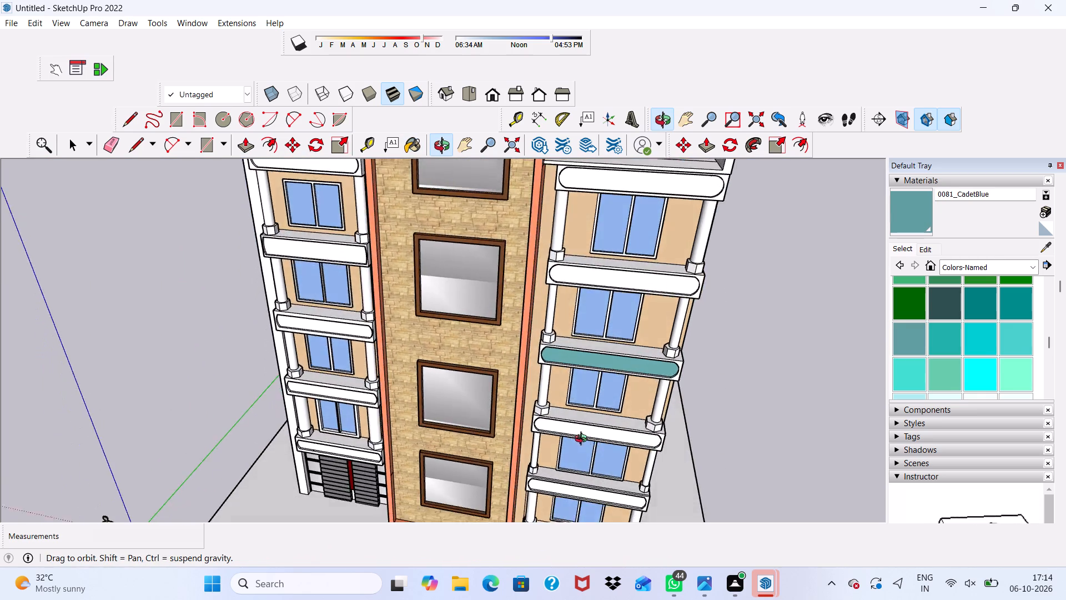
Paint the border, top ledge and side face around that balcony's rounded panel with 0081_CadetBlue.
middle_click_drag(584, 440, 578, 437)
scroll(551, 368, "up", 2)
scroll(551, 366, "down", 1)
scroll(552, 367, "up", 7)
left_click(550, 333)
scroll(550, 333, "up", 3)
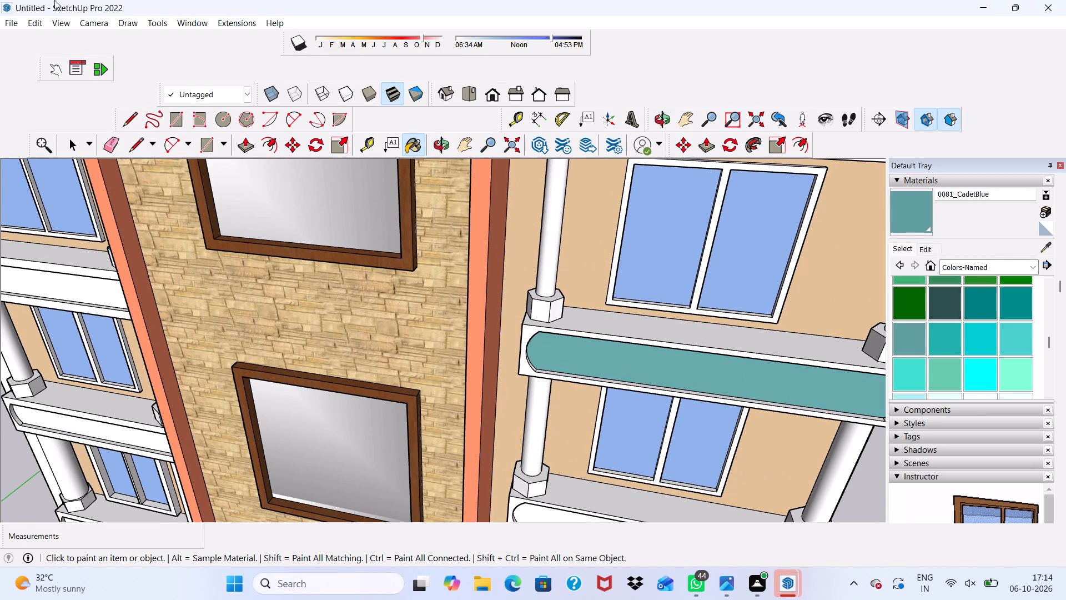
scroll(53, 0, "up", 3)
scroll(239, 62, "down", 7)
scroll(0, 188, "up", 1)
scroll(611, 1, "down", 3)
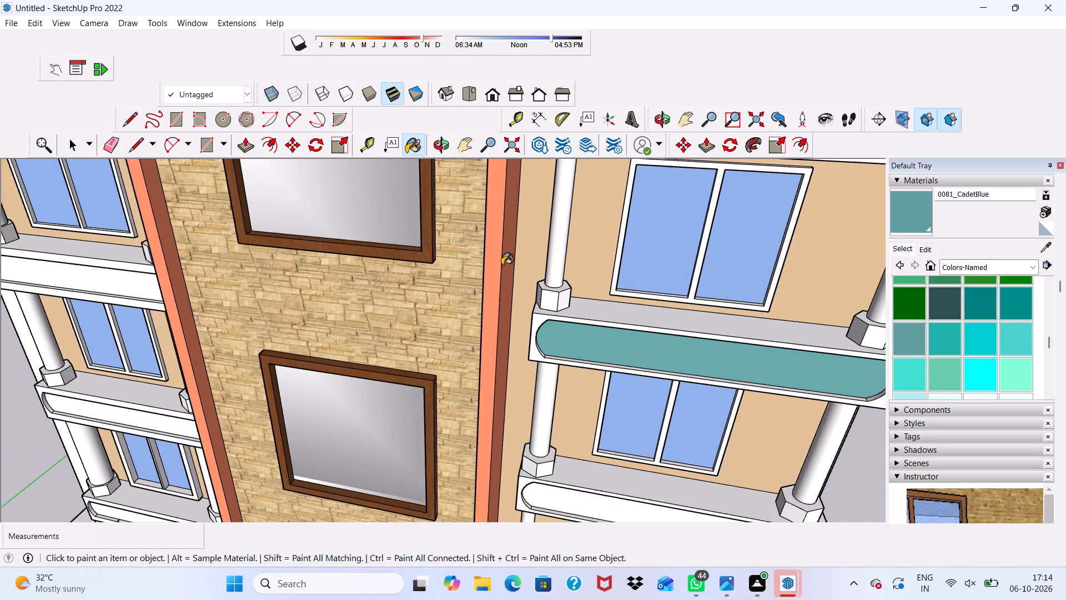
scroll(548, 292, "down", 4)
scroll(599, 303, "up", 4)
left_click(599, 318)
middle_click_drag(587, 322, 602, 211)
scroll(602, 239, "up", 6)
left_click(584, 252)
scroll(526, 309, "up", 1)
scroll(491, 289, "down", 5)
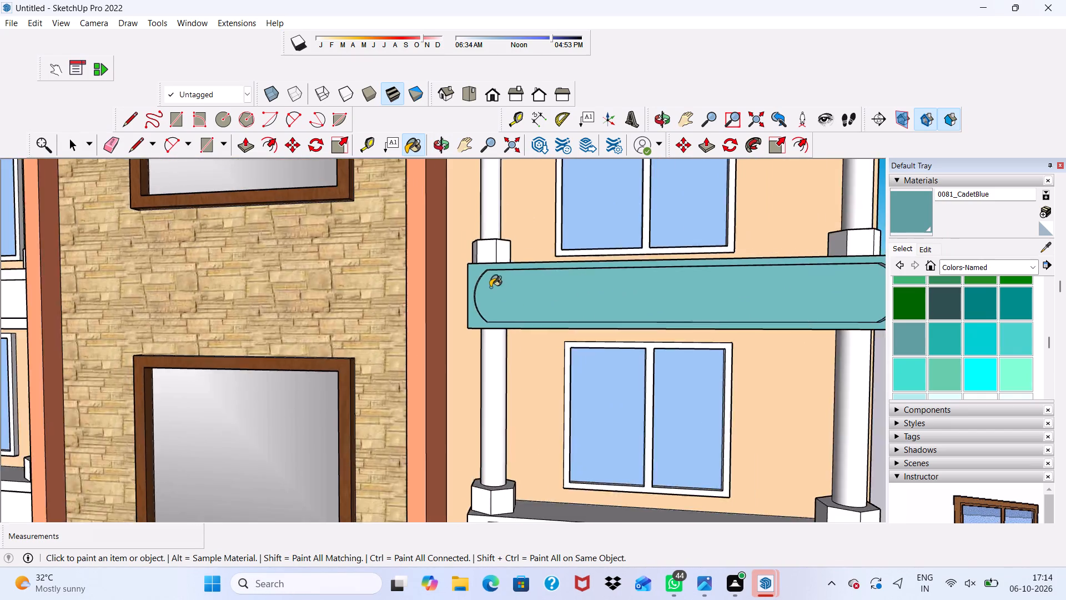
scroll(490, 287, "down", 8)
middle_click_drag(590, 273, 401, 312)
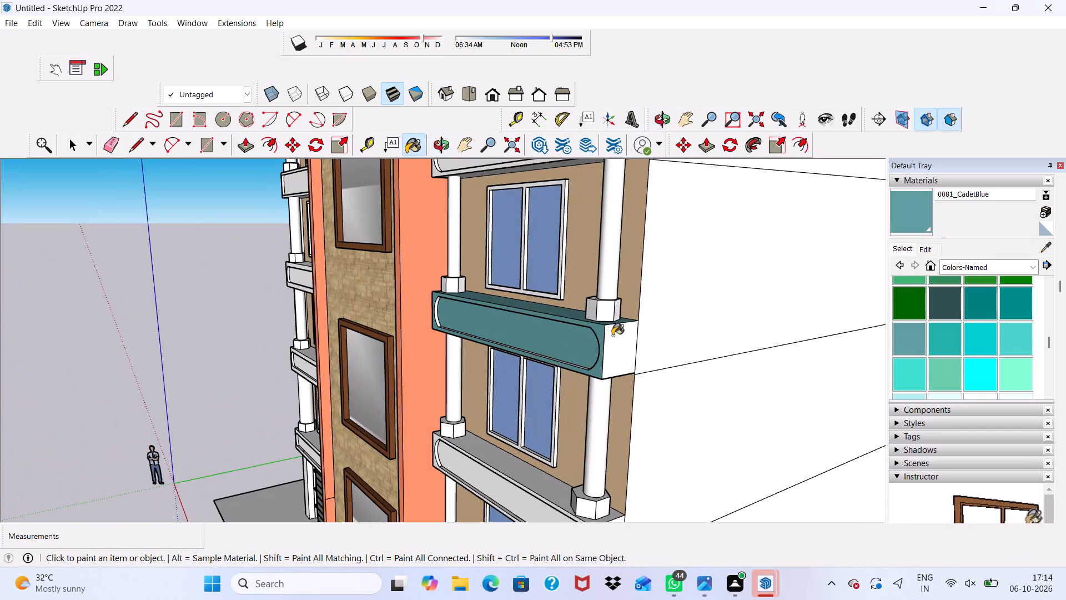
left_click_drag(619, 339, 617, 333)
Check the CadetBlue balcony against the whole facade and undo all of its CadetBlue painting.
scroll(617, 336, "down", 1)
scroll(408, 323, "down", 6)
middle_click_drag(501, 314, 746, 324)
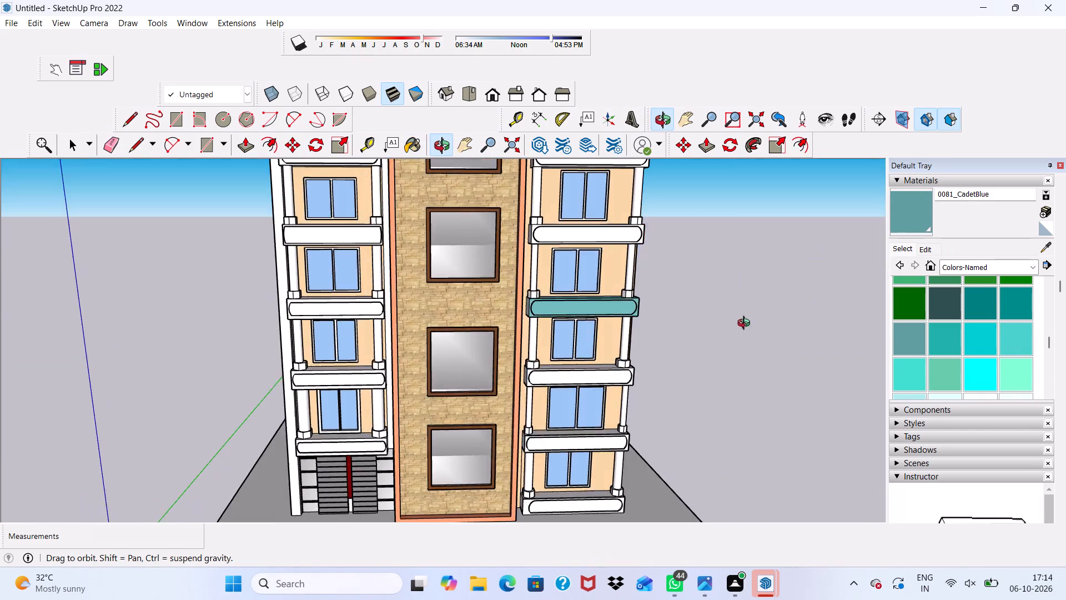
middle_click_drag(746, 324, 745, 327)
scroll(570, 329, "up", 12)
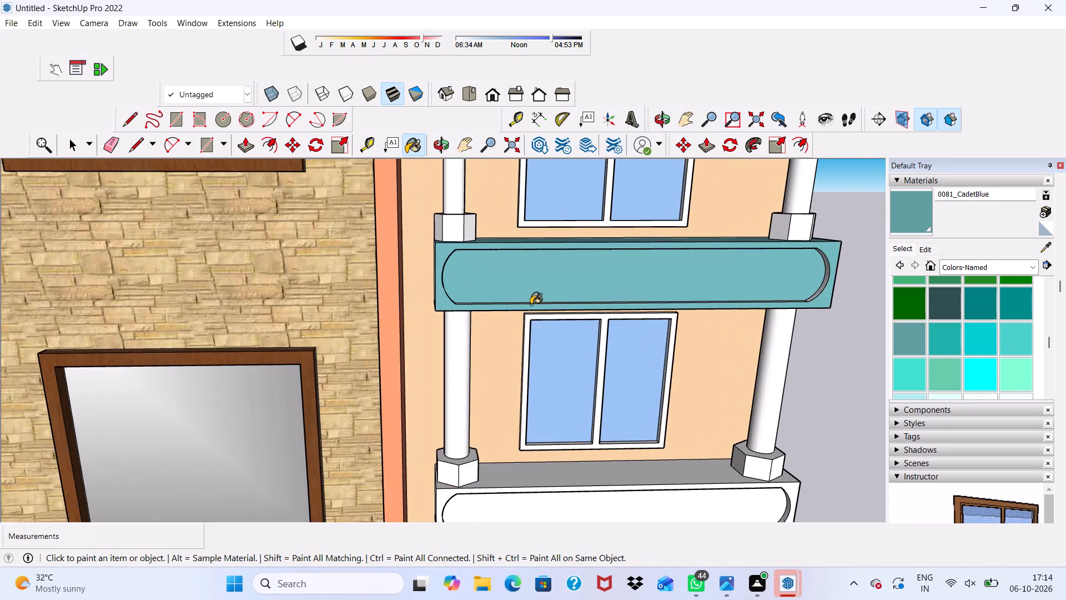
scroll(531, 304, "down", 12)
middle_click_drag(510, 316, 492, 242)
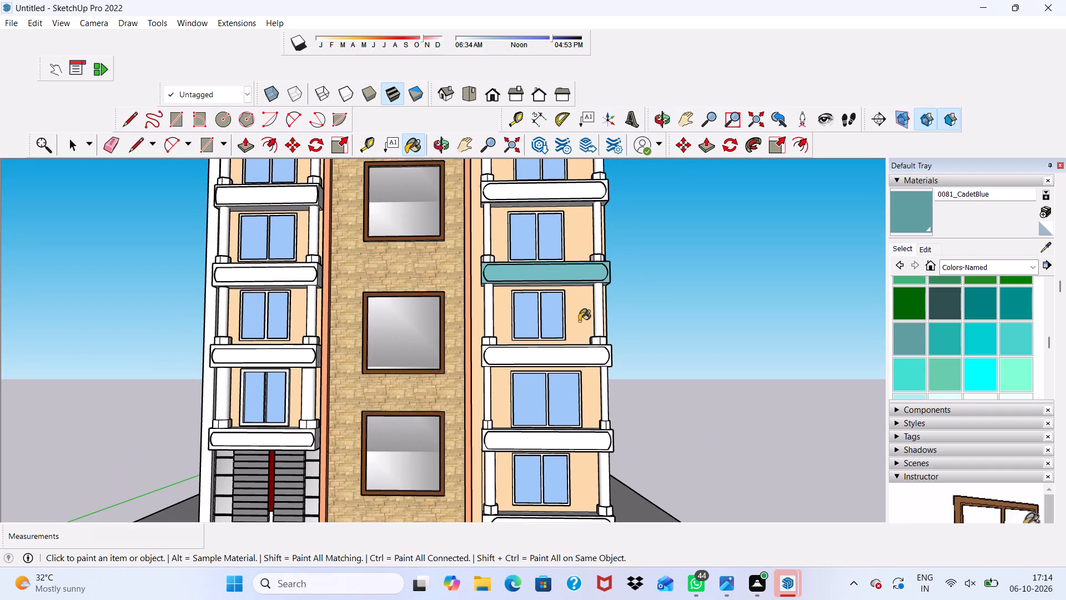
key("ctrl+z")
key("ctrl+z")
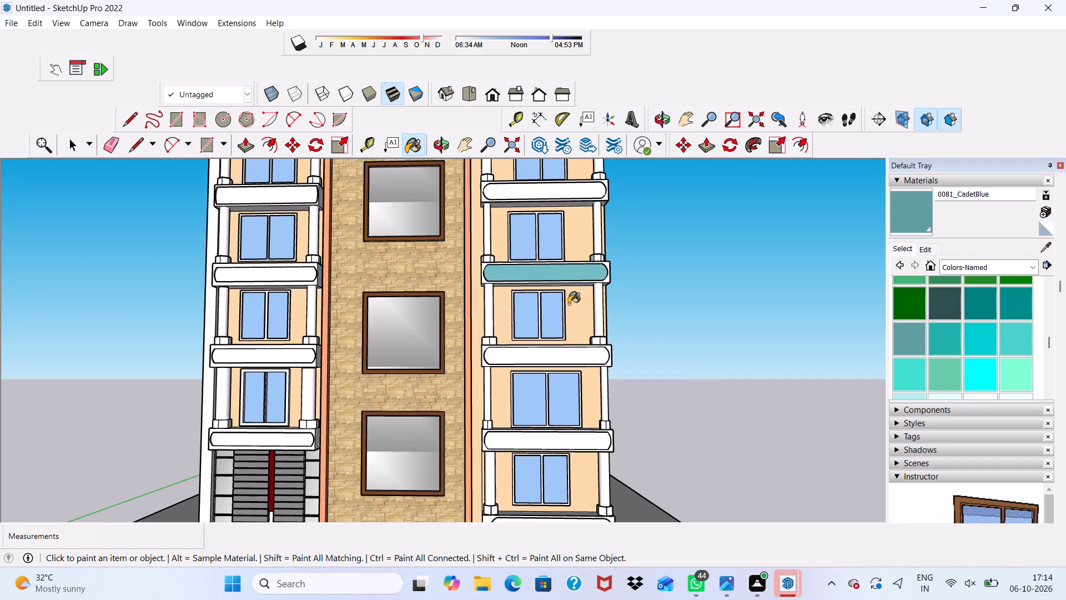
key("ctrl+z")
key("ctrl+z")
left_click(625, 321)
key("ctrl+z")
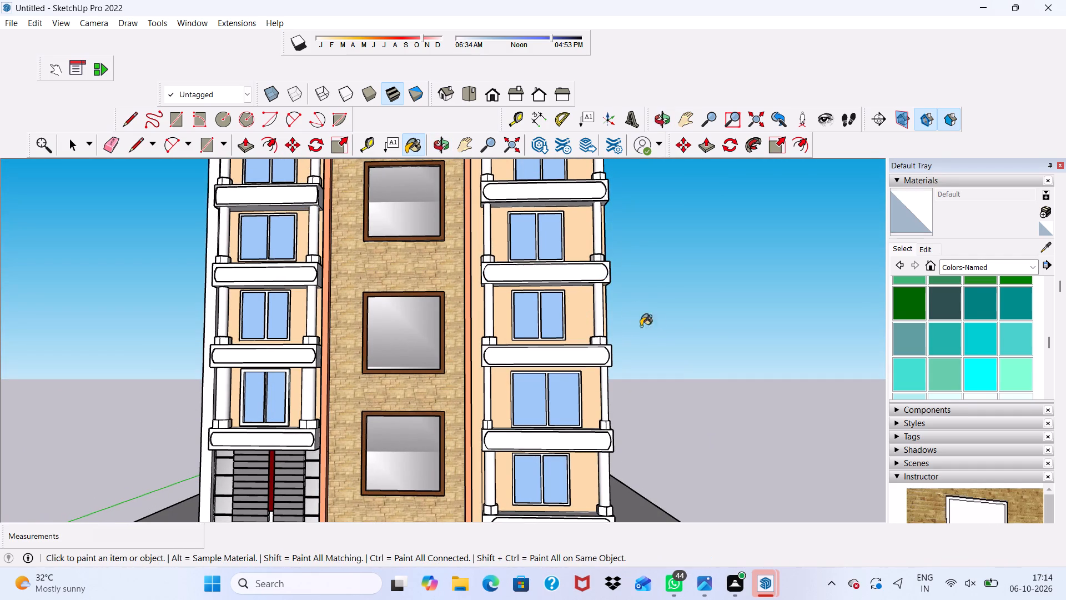
Paint the rounded front panel of the balcony below the right wing's second-highest window with 0119_RosyBrown from Colors-Named.
scroll(952, 299, "down", 2)
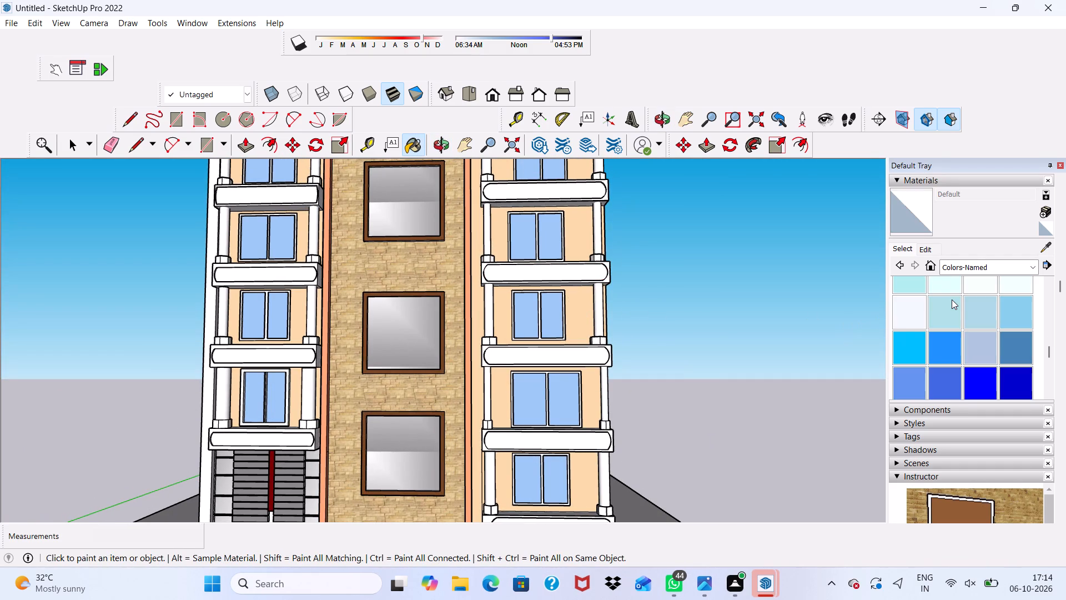
scroll(952, 299, "down", 1)
scroll(952, 299, "up", 1)
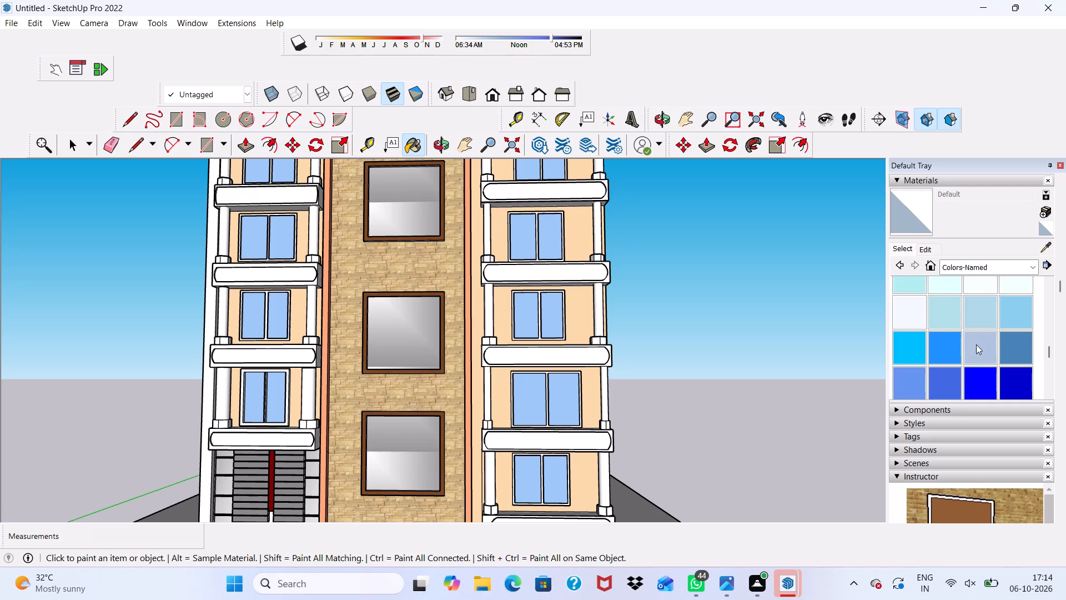
scroll(980, 353, "down", 2)
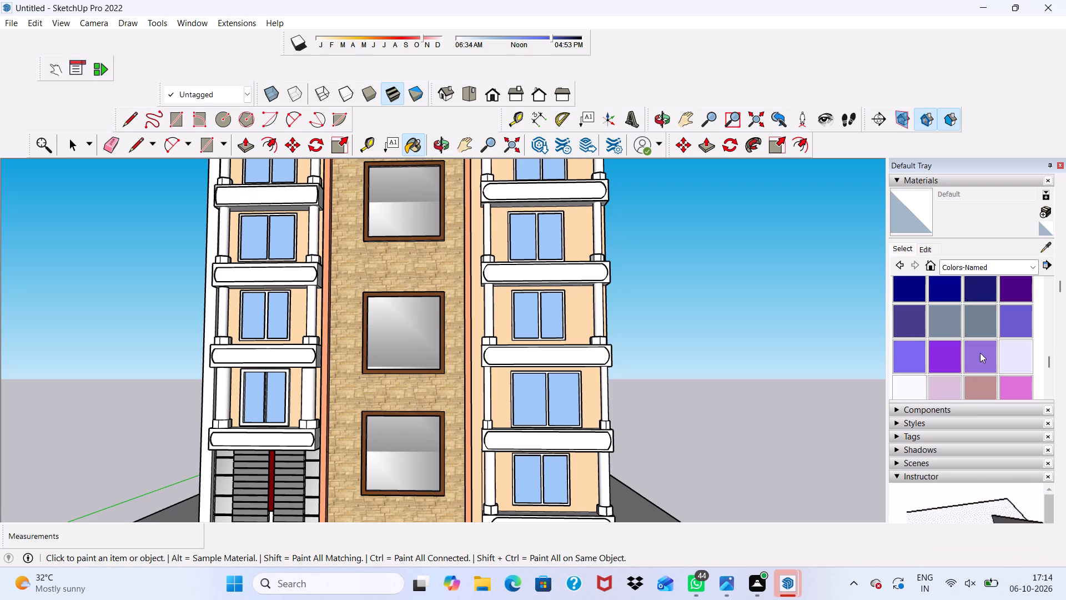
scroll(980, 353, "down", 1)
left_click(972, 333)
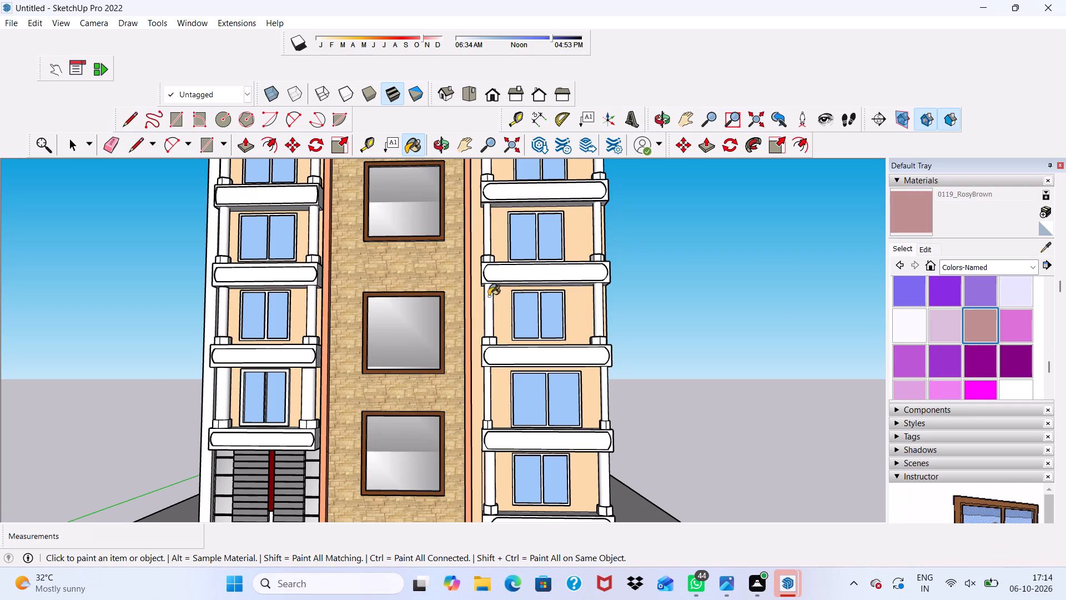
scroll(485, 293, "up", 7)
left_click(515, 263)
Paint the top ledge and the front border around that balcony's rounded panel with 0119_RosyBrown.
scroll(515, 263, "down", 4)
middle_click_drag(544, 289, 474, 409)
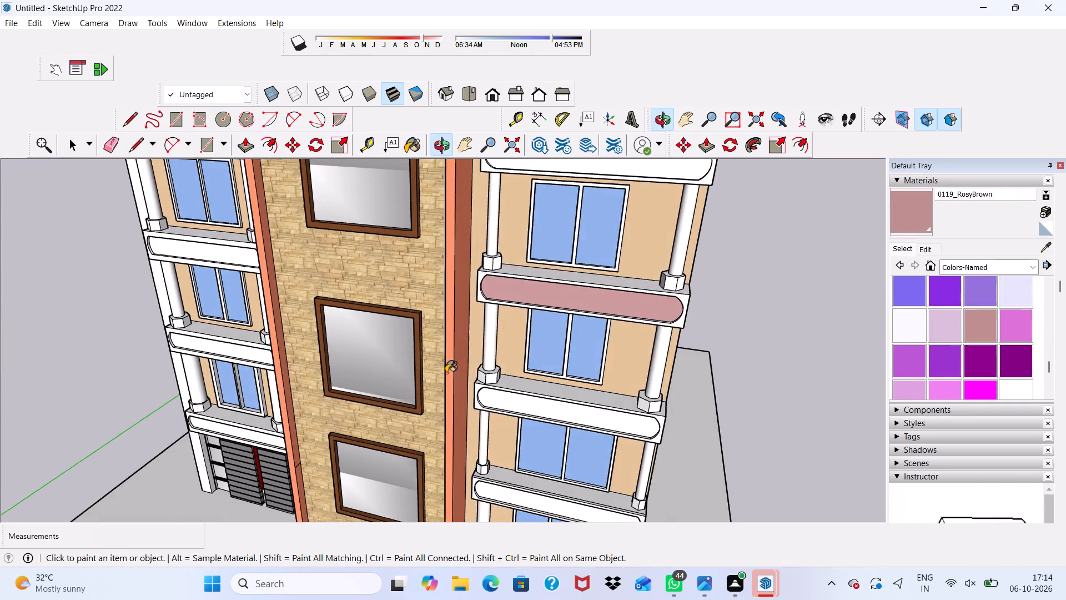
scroll(519, 272, "up", 3)
scroll(521, 272, "down", 1)
scroll(521, 272, "up", 5)
left_click(521, 272)
scroll(510, 269, "up", 3)
left_click(477, 281)
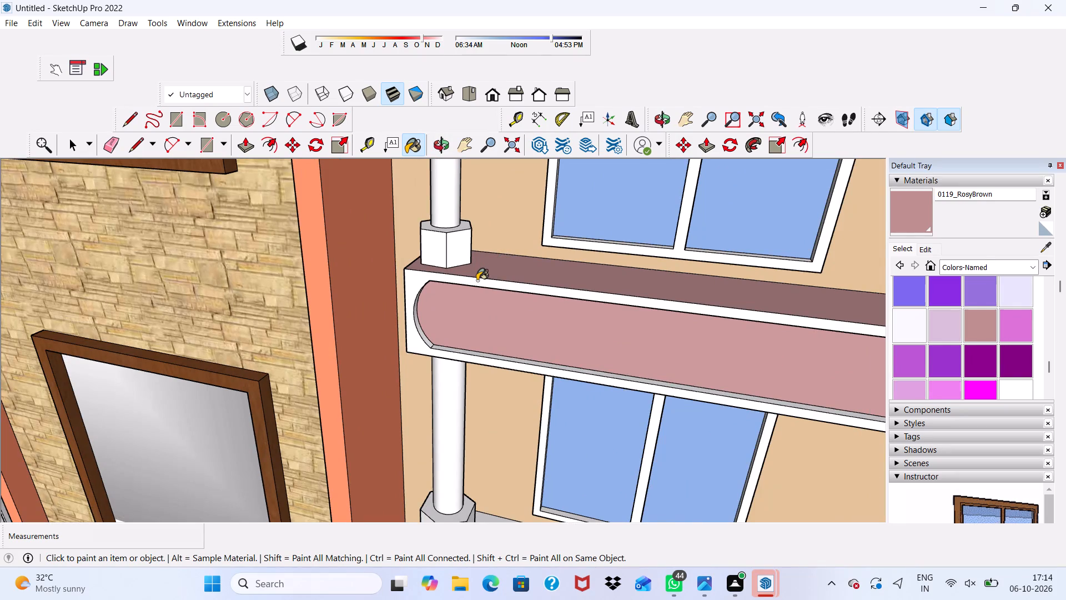
scroll(423, 324, "up", 2)
left_click(415, 309)
Paint the panel recess's curved edge nearest the stone section and its long upper and lower edges with 0119_RosyBrown.
scroll(418, 321, "up", 9)
left_click_drag(418, 319, 416, 341)
left_click(416, 341)
scroll(416, 341, "down", 3)
middle_click_drag(449, 297, 529, 188)
scroll(560, 167, "up", 7)
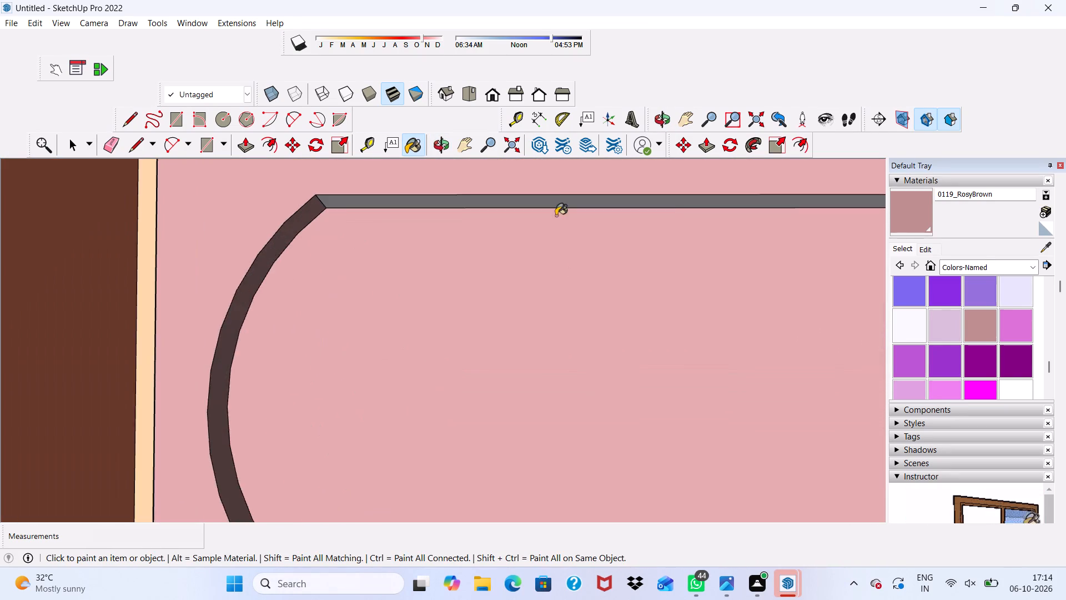
scroll(543, 190, "down", 1)
left_click(542, 197)
scroll(544, 200, "down", 4)
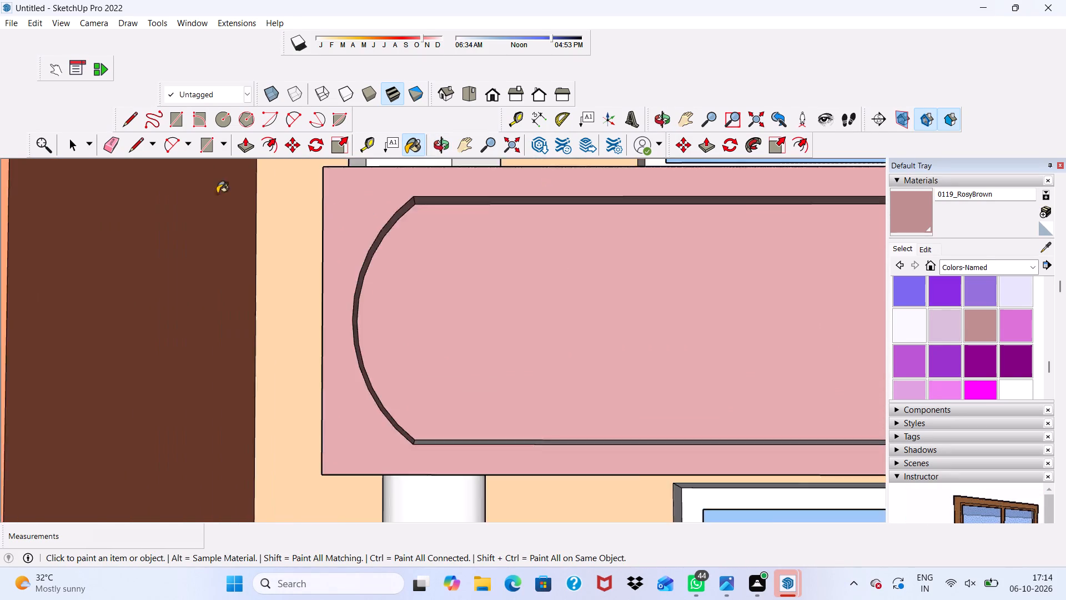
scroll(217, 193, "down", 10)
middle_click_drag(613, 320, 592, 412)
scroll(454, 357, "up", 5)
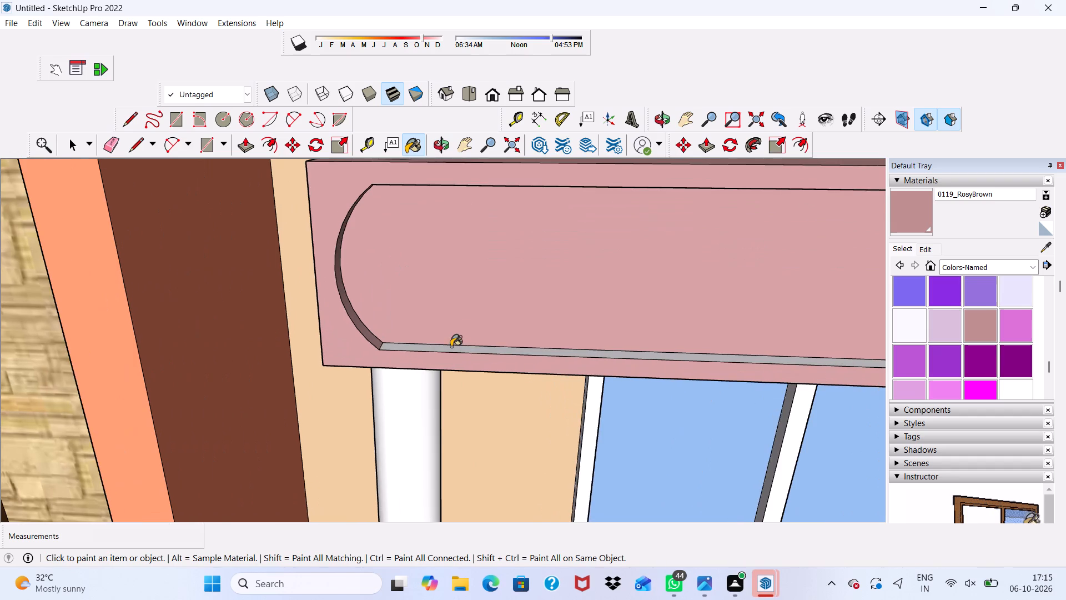
left_click(451, 347)
Paint the curved recess edge at the balcony's outer end with 0119_RosyBrown.
scroll(405, 313, "down", 6)
scroll(274, 278, "up", 1)
scroll(274, 278, "down", 7)
scroll(430, 276, "up", 1)
scroll(435, 289, "down", 1)
middle_click_drag(712, 284, 783, 243)
scroll(703, 301, "up", 9)
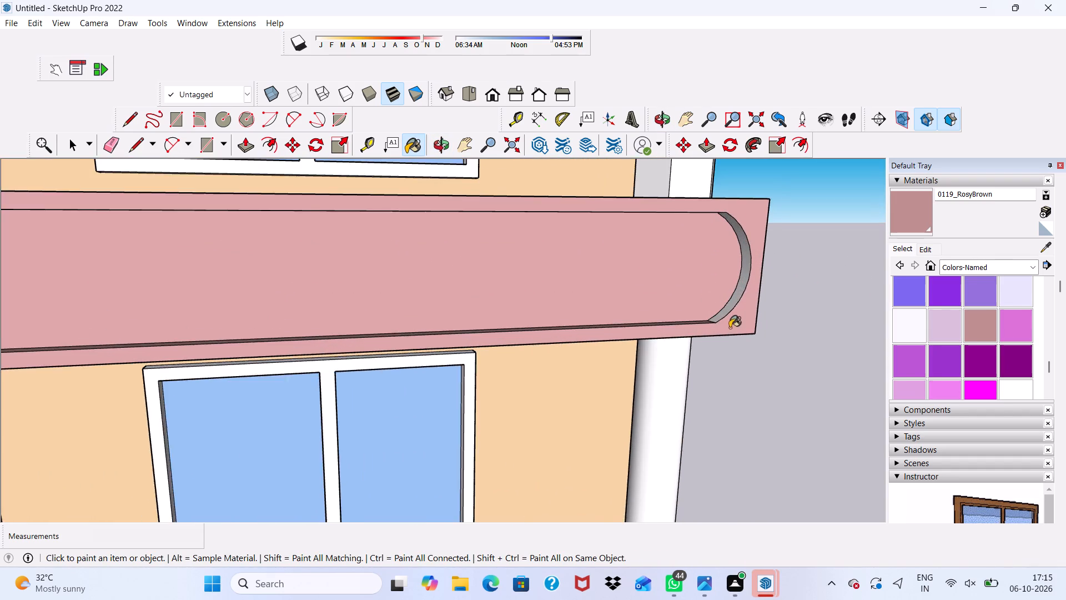
scroll(730, 328, "up", 3)
left_click(737, 280)
Paint the underside of the same balcony with 0119_RosyBrown.
scroll(737, 280, "down", 12)
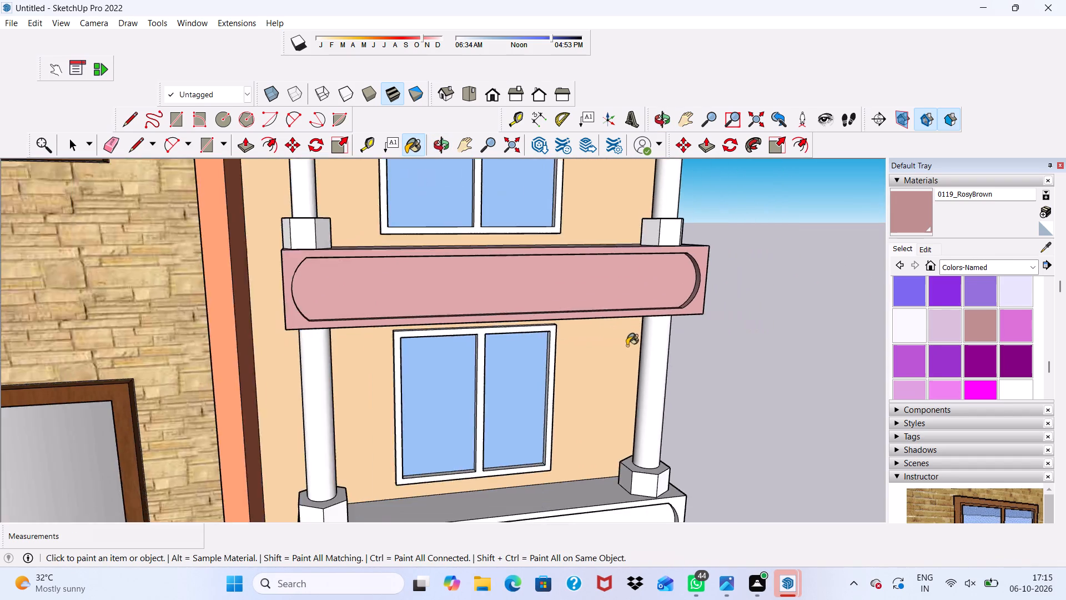
scroll(627, 346, "down", 7)
middle_click_drag(609, 375, 487, 281)
scroll(546, 347, "up", 3)
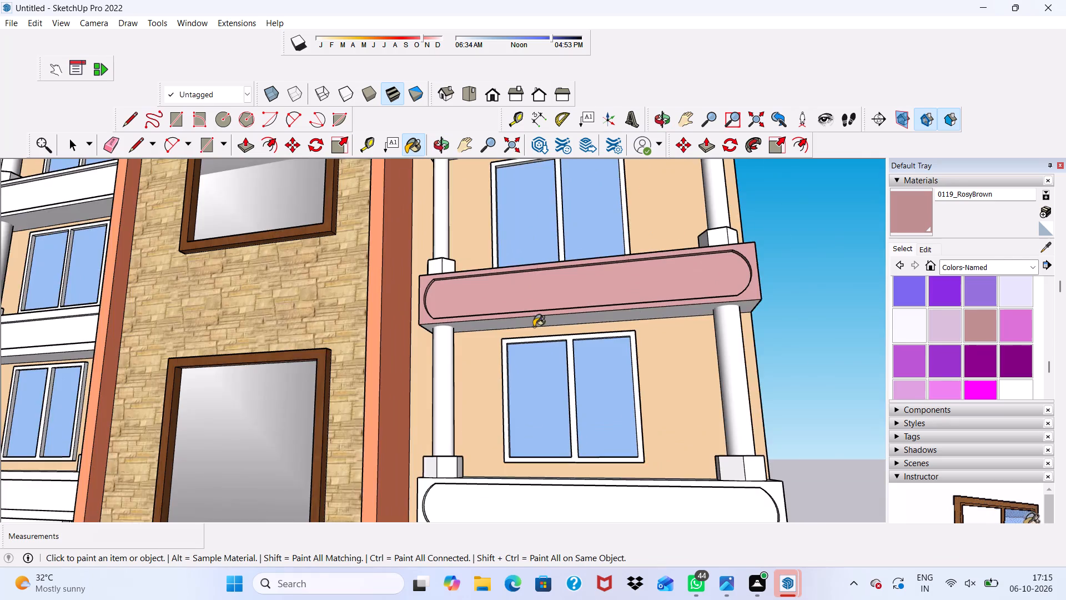
scroll(534, 327, "up", 4)
left_click(532, 324)
Paint both side faces of that balcony, facing the stone section and the building's outer side, with 0119_RosyBrown.
scroll(529, 325, "down", 2)
middle_click_drag(529, 325, 696, 274)
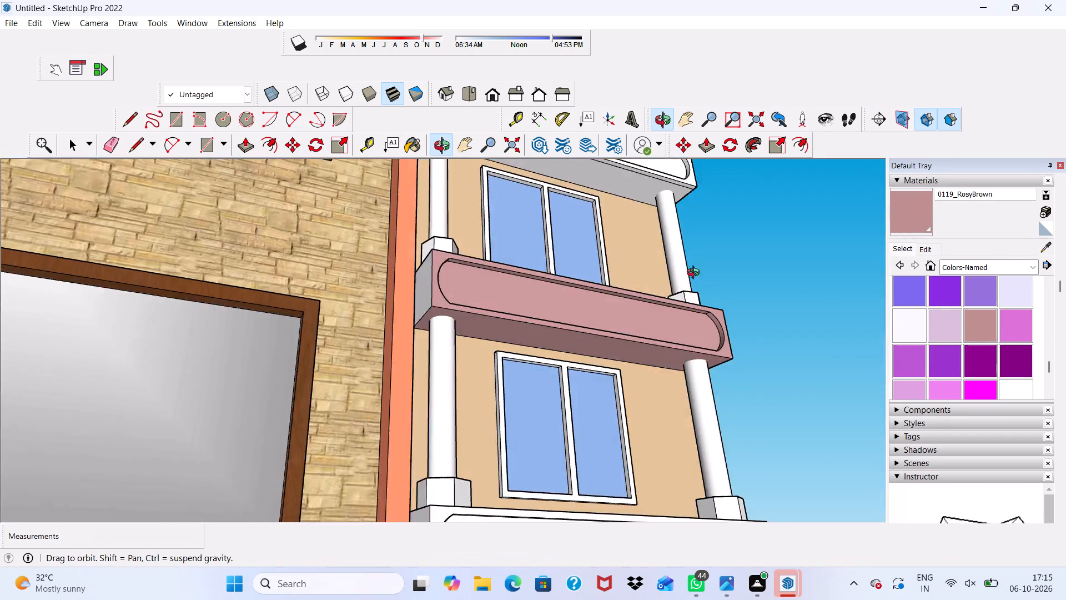
middle_click_drag(696, 274, 697, 326)
scroll(406, 284, "up", 9)
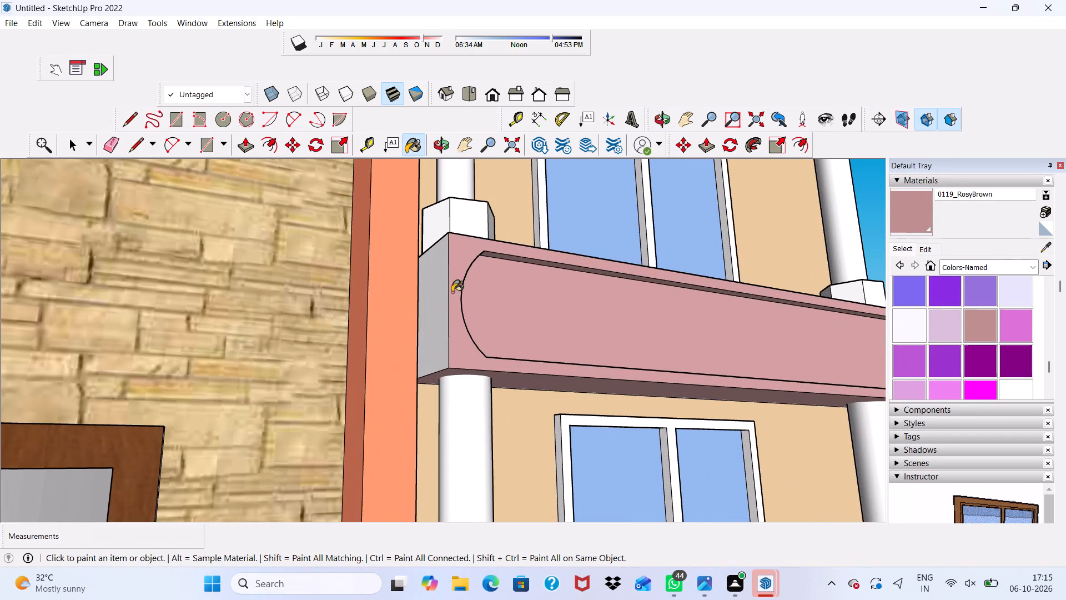
left_click(441, 306)
scroll(438, 305, "down", 10)
middle_click_drag(609, 299, 304, 354)
scroll(607, 299, "down", 1)
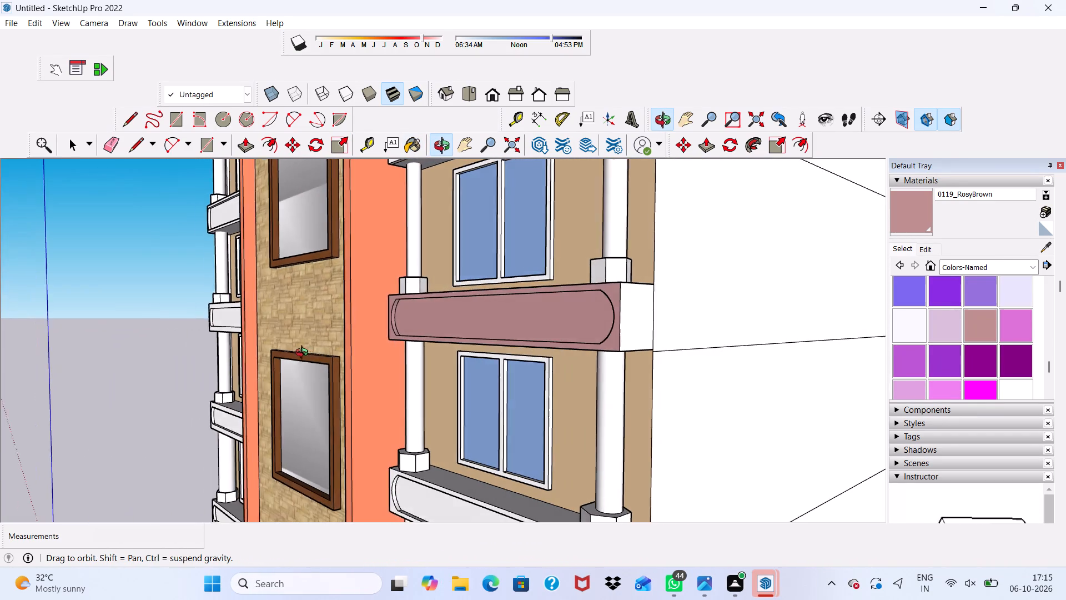
middle_click_drag(304, 354, 303, 353)
left_click(625, 313)
Paint the rounded front panel and border of the balcony below the right wing's topmost window with 0119_RosyBrown.
scroll(625, 313, "down", 10)
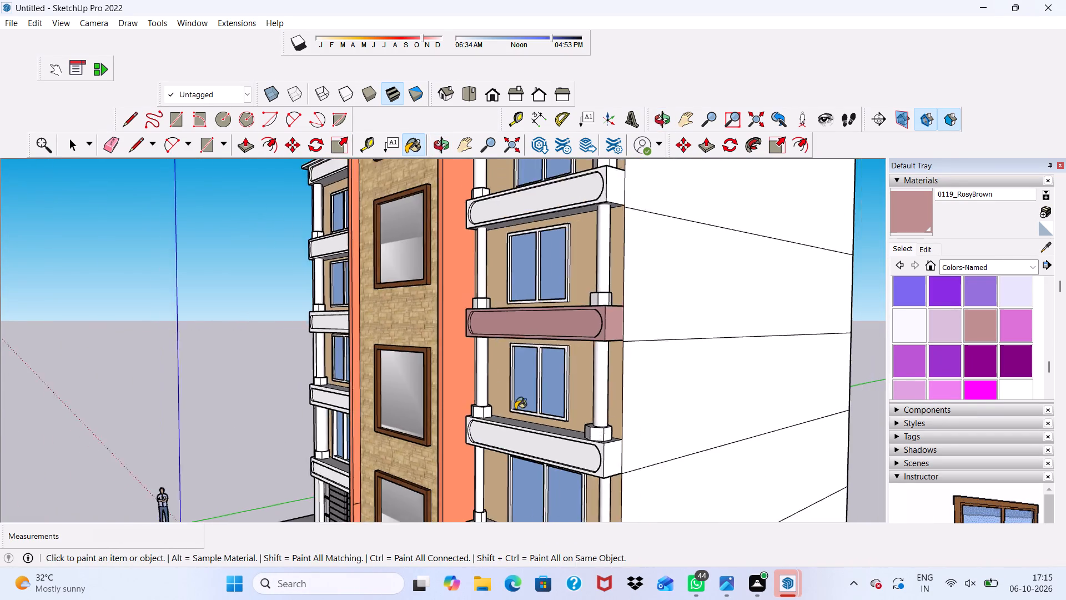
scroll(515, 409, "down", 7)
middle_click_drag(543, 332, 792, 312)
scroll(600, 321, "up", 7)
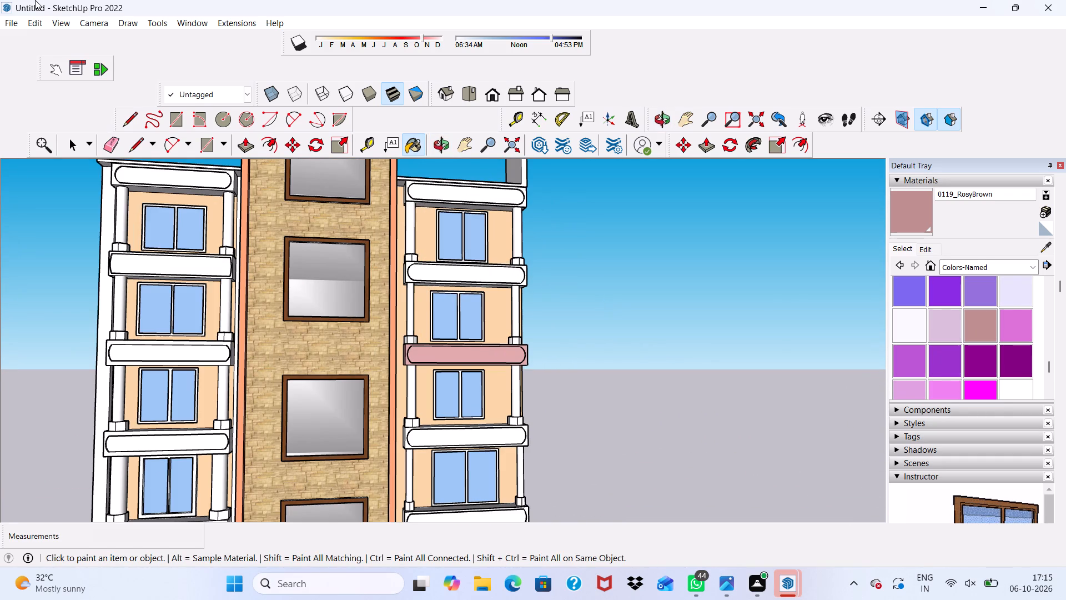
scroll(475, 256, "up", 8)
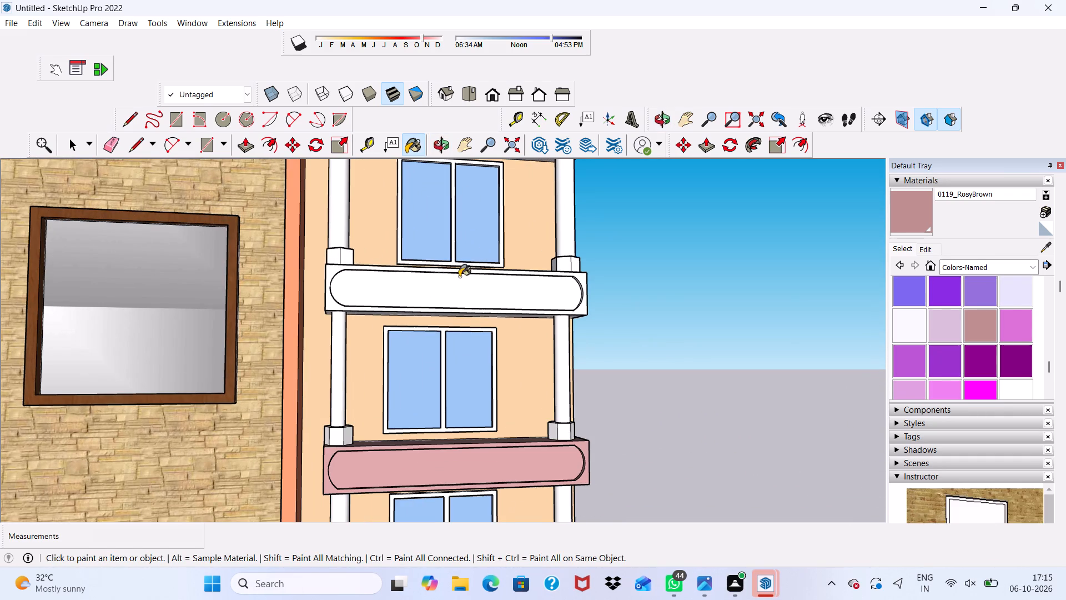
left_click(459, 277)
scroll(425, 298, "up", 4)
left_click(286, 253)
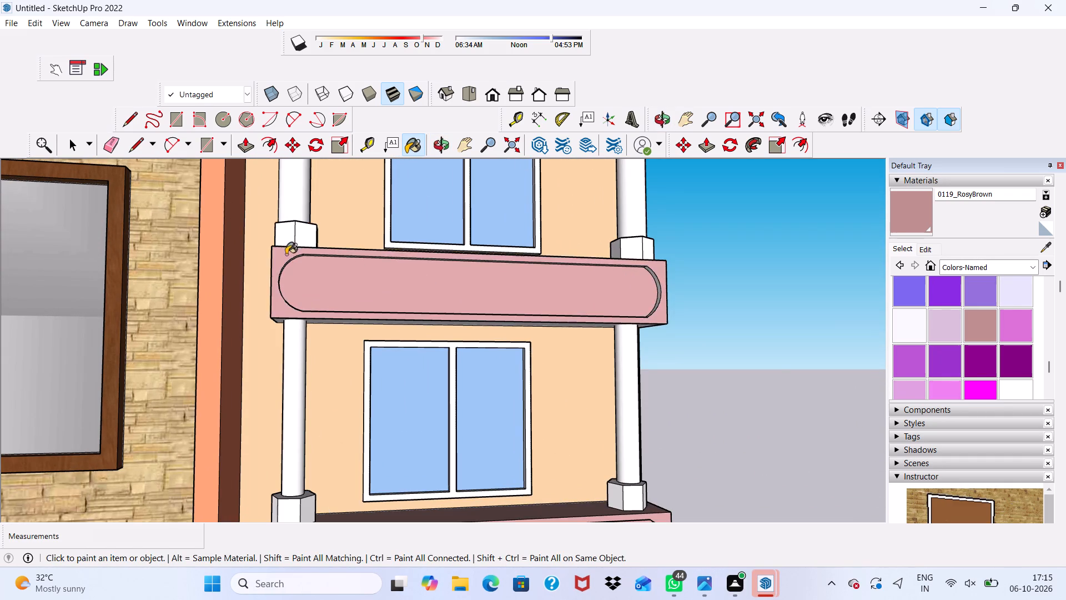
Paint the underside and the narrow strip along the lower front of this upper balcony with 0119_RosyBrown.
scroll(288, 283, "up", 4)
middle_click_drag(308, 300, 294, 184)
left_click(342, 317)
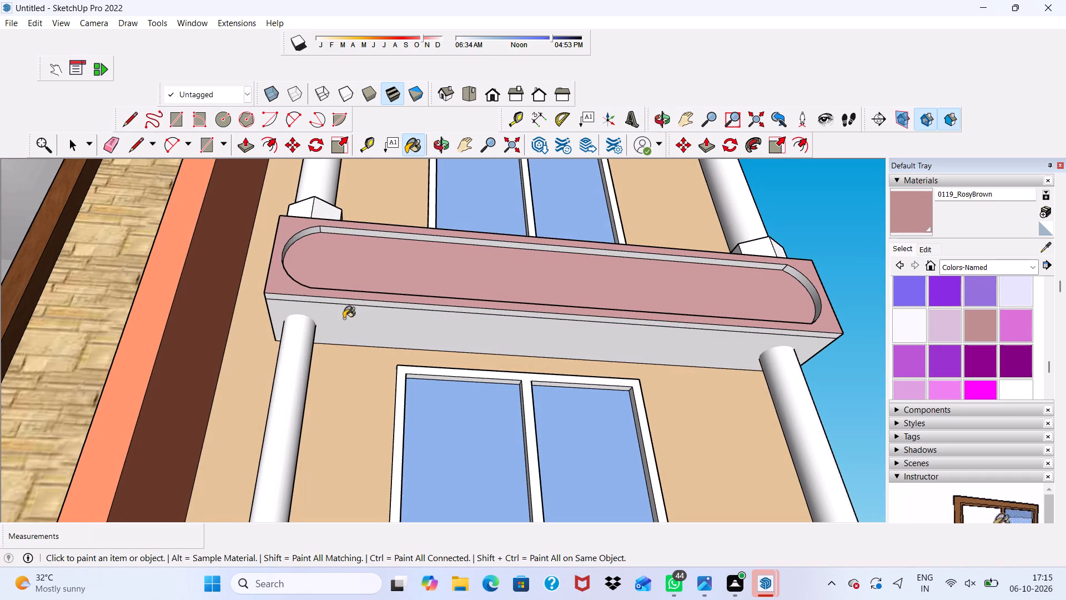
left_click(344, 301)
Paint the upper balcony's long recess edges and the curved recess edge nearest the stone section with 0119_RosyBrown.
left_click(363, 236)
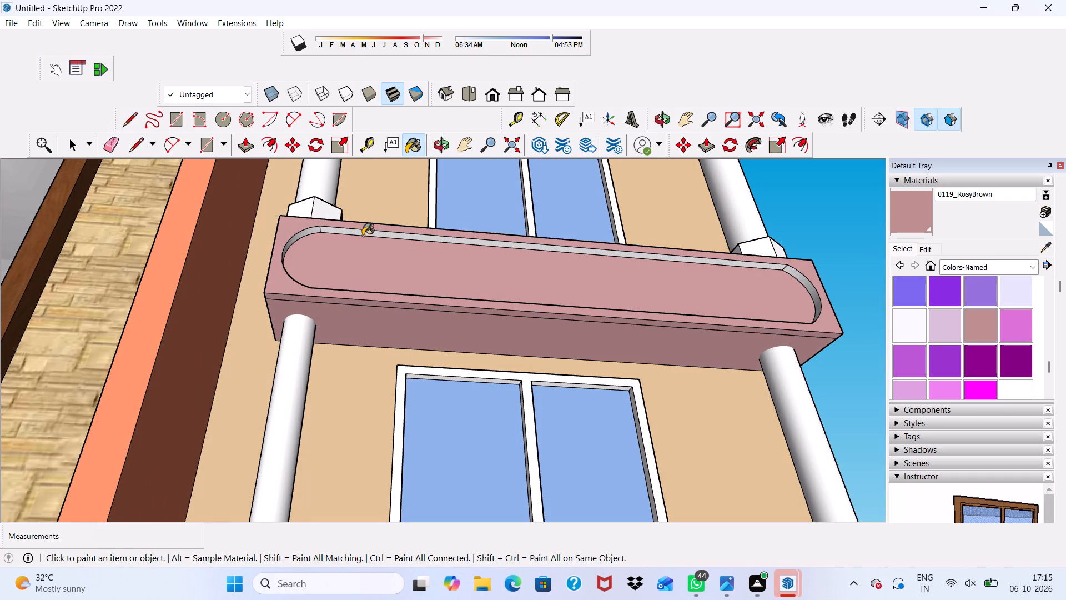
scroll(345, 232, "up", 6)
left_click(345, 232)
left_click(283, 232)
scroll(285, 253, "down", 2)
middle_click_drag(360, 340, 286, 508)
scroll(294, 503, "down", 1)
scroll(275, 399, "up", 4)
left_click(309, 416)
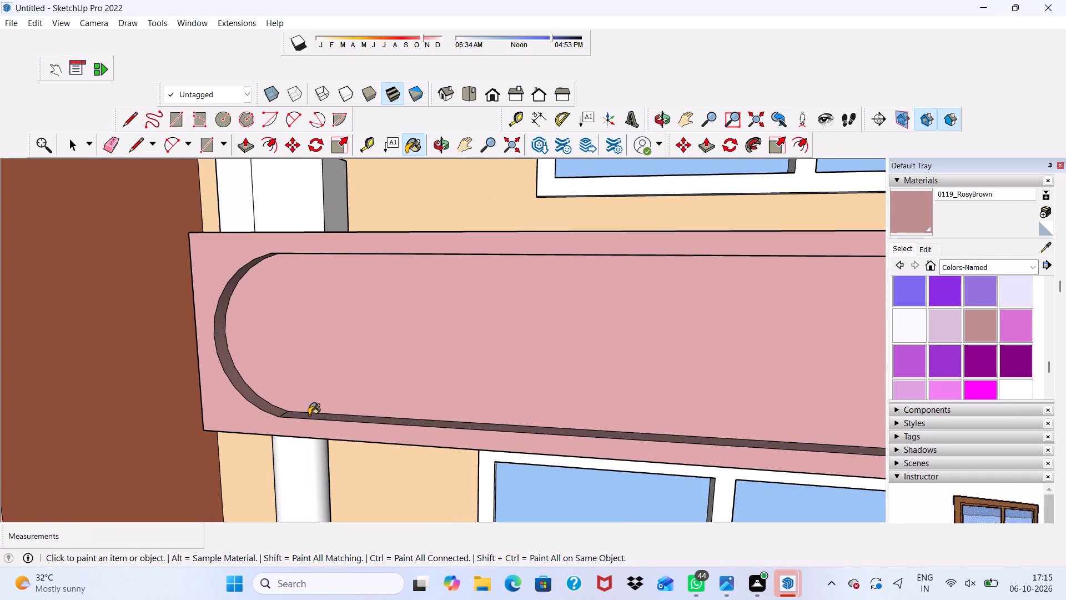
Paint the upper balcony's side face toward the stone section and its top ledge with 0119_RosyBrown.
middle_click_drag(306, 413, 471, 239)
scroll(508, 314, "down", 2)
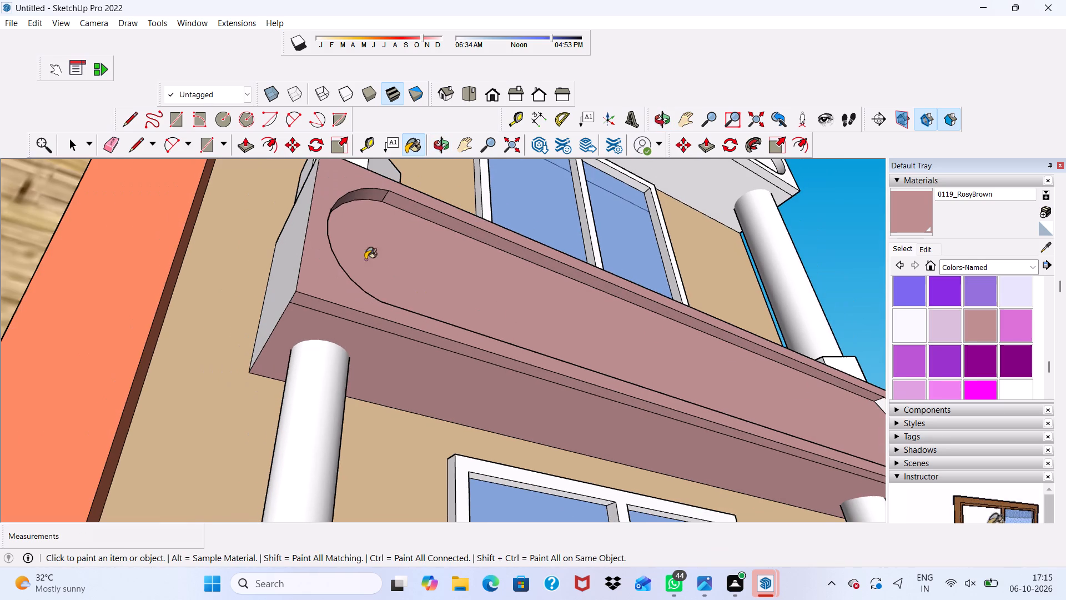
left_click(291, 231)
scroll(328, 248, "down", 3)
scroll(401, 321, "up", 1)
middle_click_drag(505, 301, 354, 520)
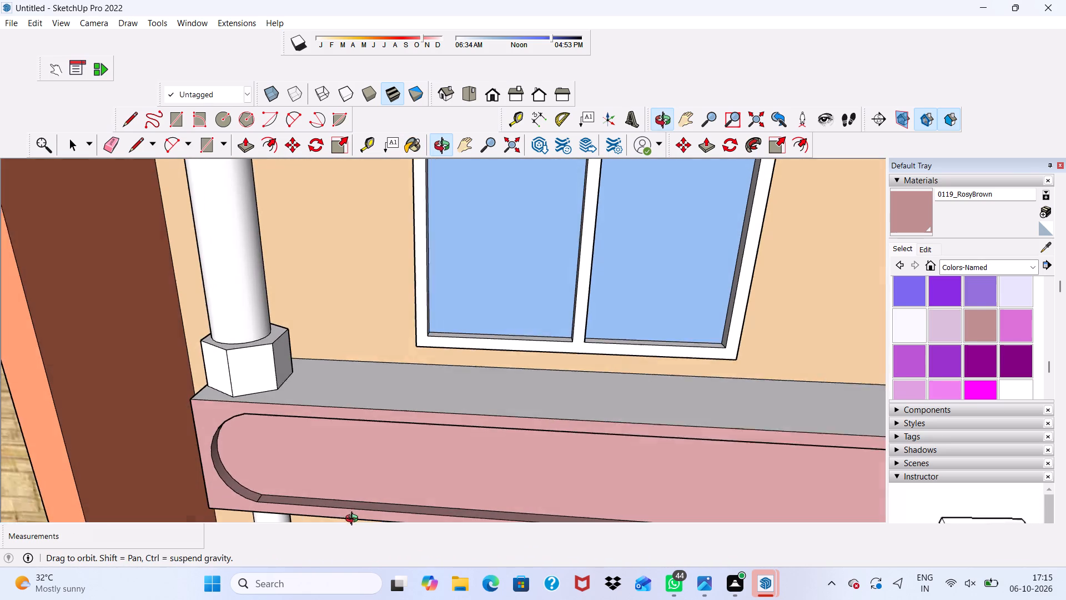
middle_click_drag(354, 520, 351, 526)
left_click_drag(312, 395, 316, 403)
Paint the upper balcony's outer curved recess edge and outer side face with 0119_RosyBrown.
scroll(316, 404, "down", 1)
middle_click_drag(320, 409, 327, 341)
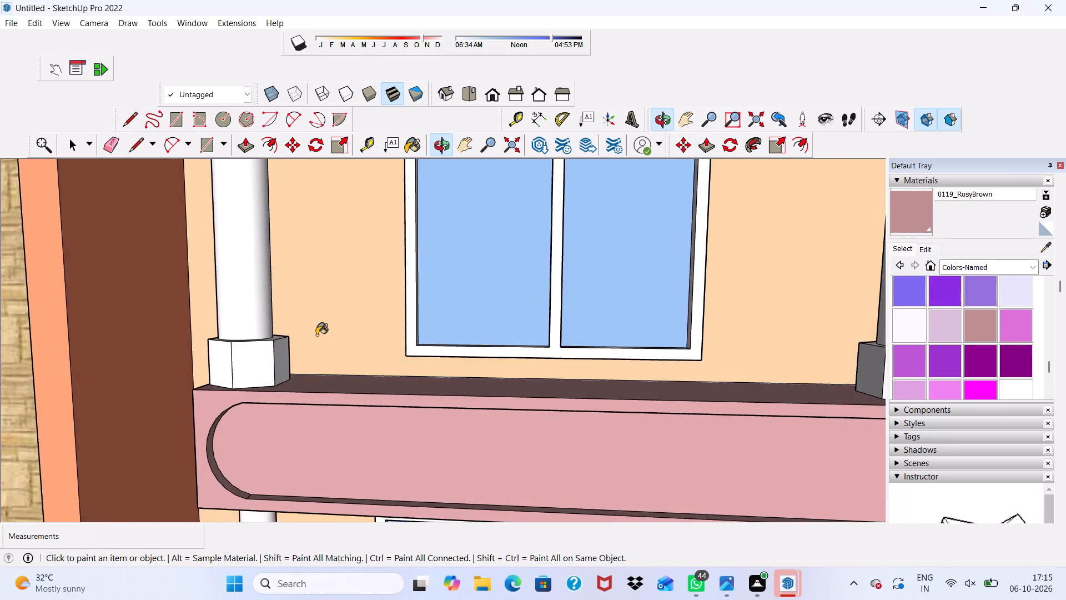
scroll(316, 335, "down", 5)
scroll(705, 486, "up", 3)
scroll(688, 325, "up", 5)
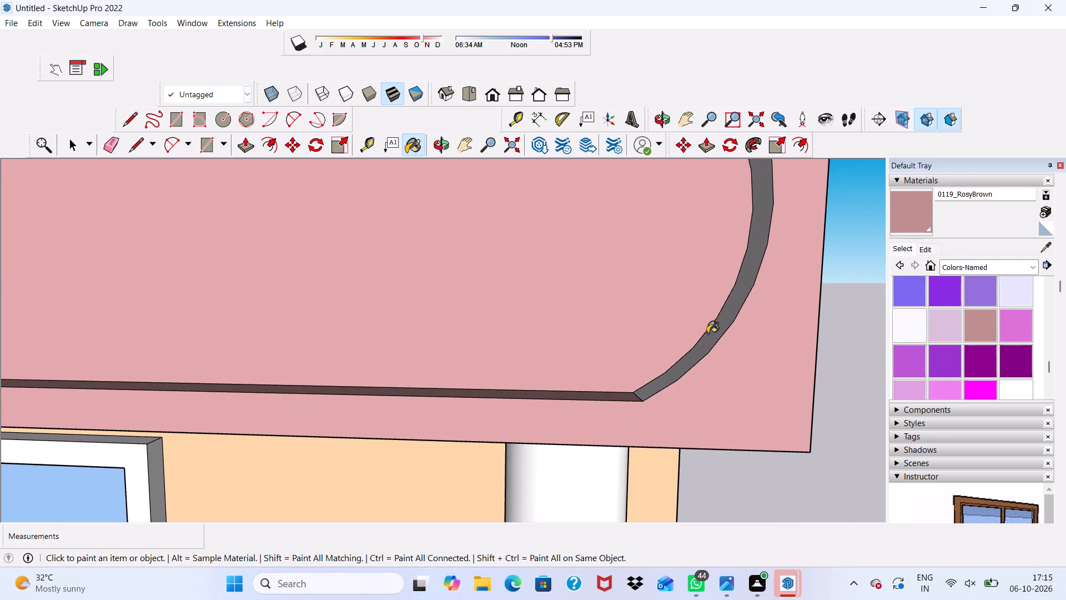
left_click(707, 333)
scroll(707, 333, "down", 7)
middle_click_drag(616, 305, 214, 376)
left_click(310, 337)
Paint the rounded panel and border of the roof-level band above the right wing's topmost window with 0119_RosyBrown.
scroll(310, 337, "down", 4)
scroll(310, 337, "up", 1)
scroll(310, 337, "down", 6)
middle_click_drag(300, 343, 663, 269)
scroll(449, 293, "down", 3)
scroll(447, 348, "up", 1)
scroll(450, 362, "down", 2)
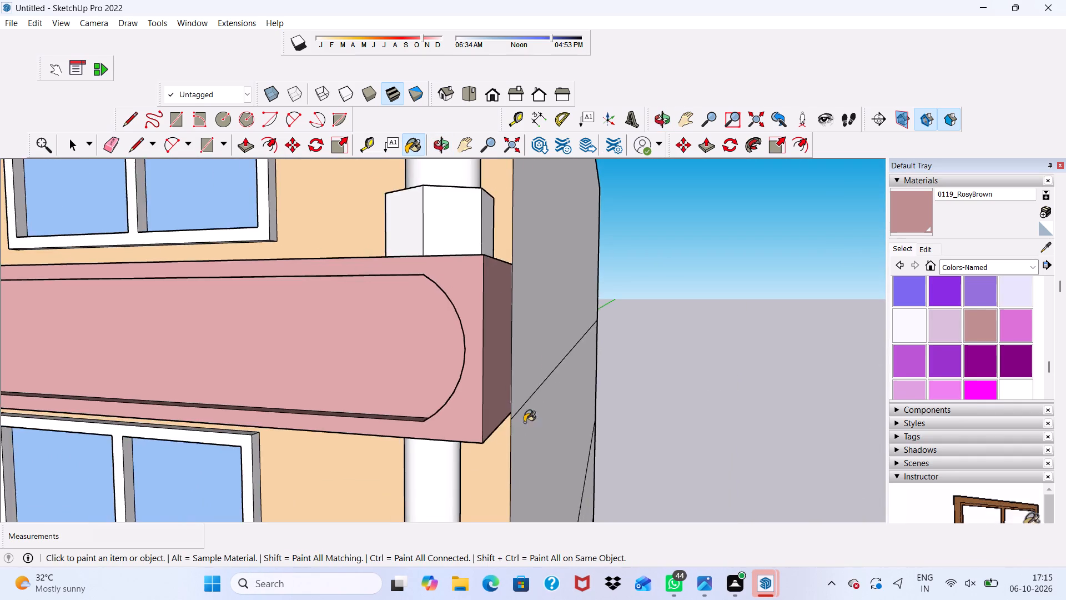
scroll(524, 422, "down", 3)
scroll(489, 281, "up", 1)
scroll(490, 292, "down", 1)
scroll(490, 292, "up", 1)
scroll(490, 292, "down", 5)
scroll(501, 296, "up", 1)
scroll(506, 309, "down", 12)
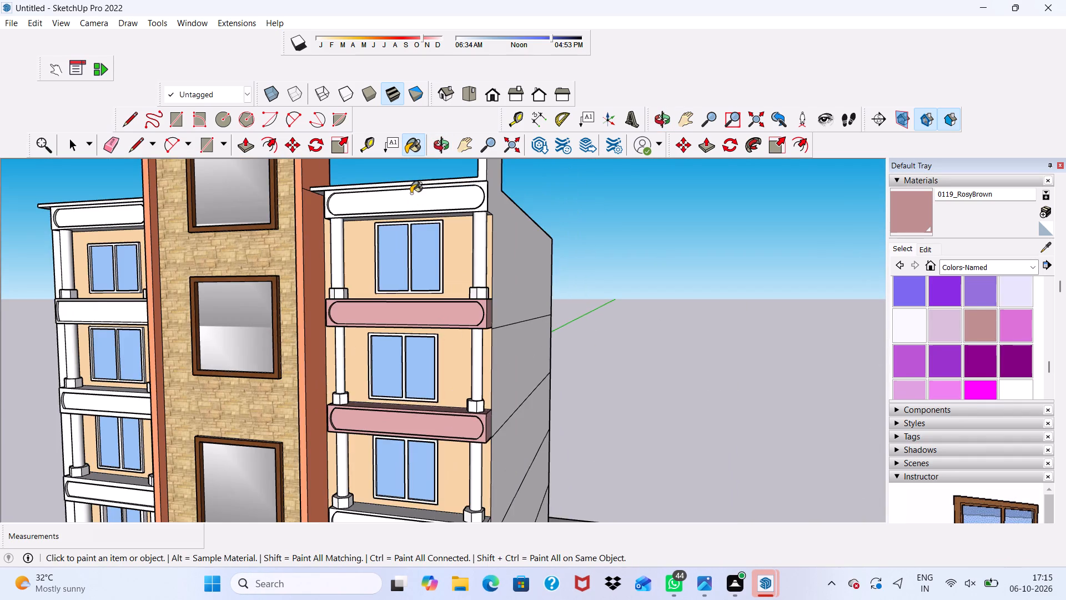
scroll(411, 193, "up", 8)
left_click(411, 192)
scroll(280, 179, "up", 5)
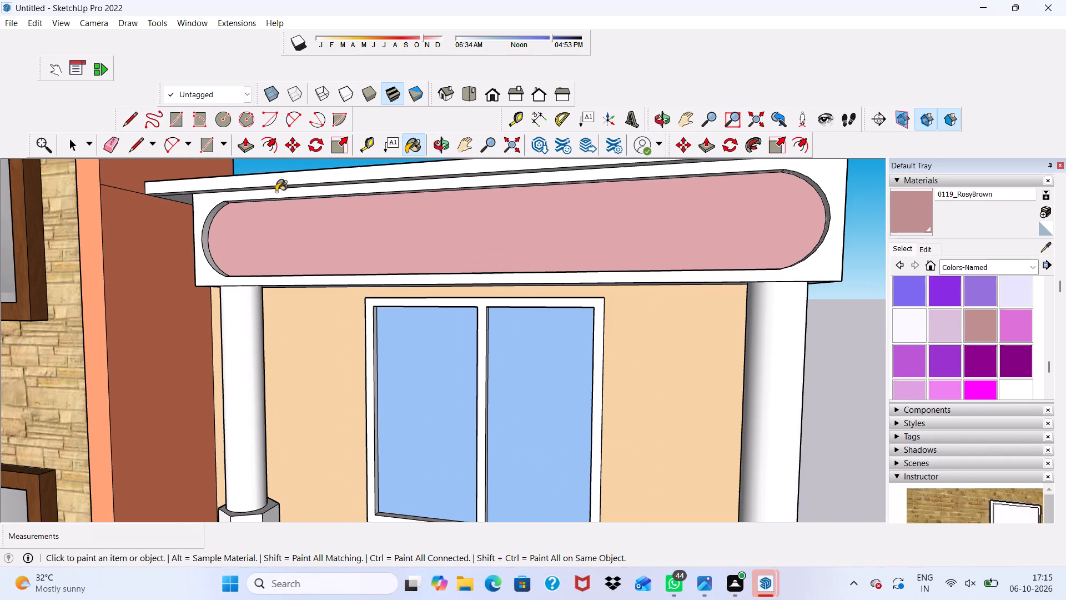
left_click_drag(274, 187, 273, 192)
Paint the roof-level band's curved recess edge nearest the stone section and its long upper recess edge with 0119_RosyBrown.
scroll(178, 236, "up", 7)
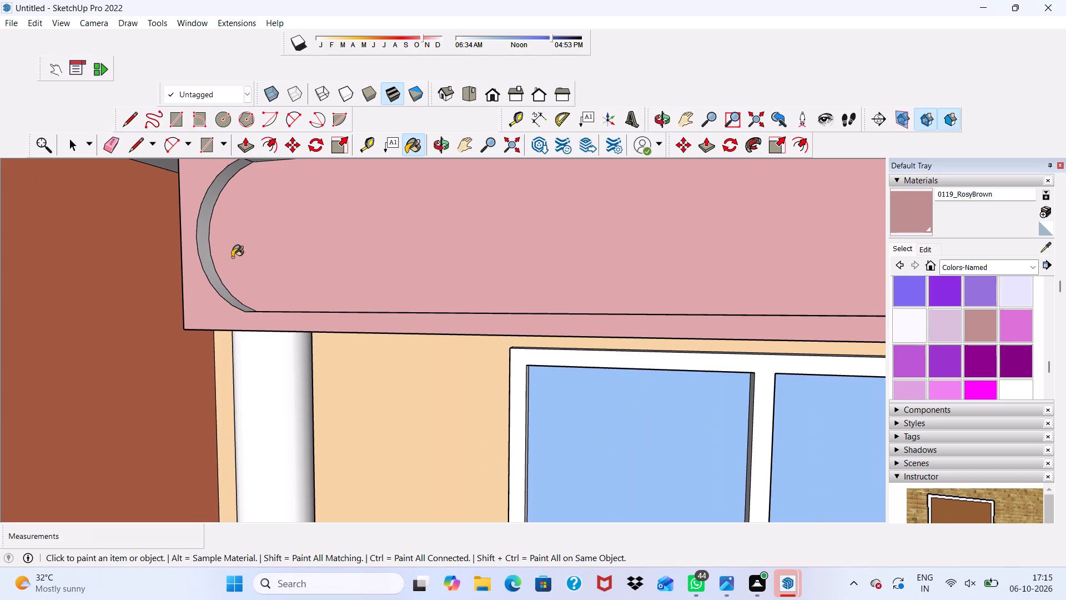
left_click(217, 280)
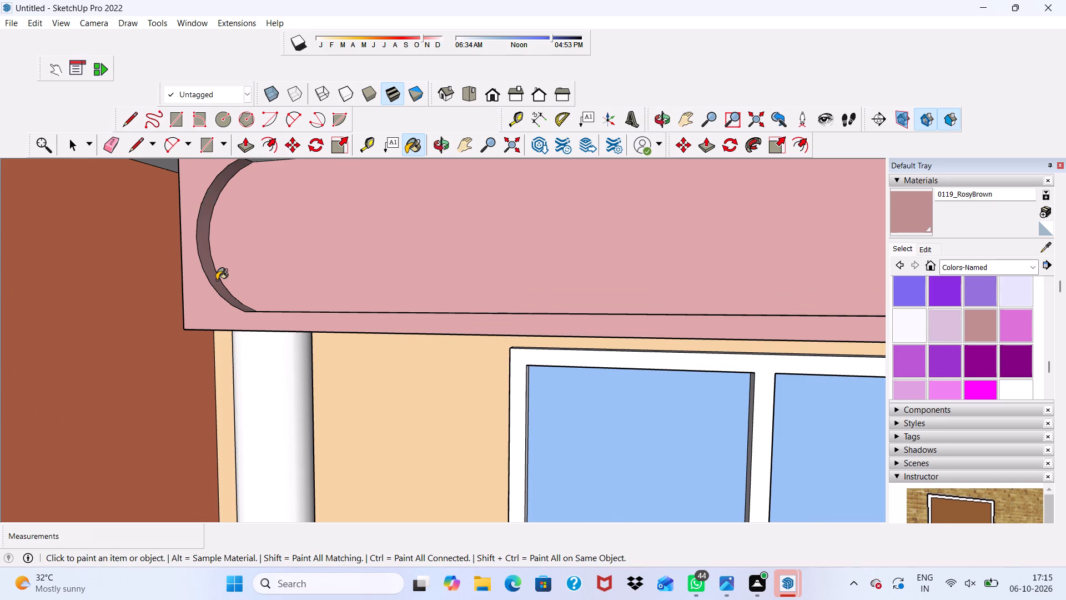
scroll(214, 16, "down", 3)
scroll(214, 17, "up", 1)
scroll(214, 18, "down", 10)
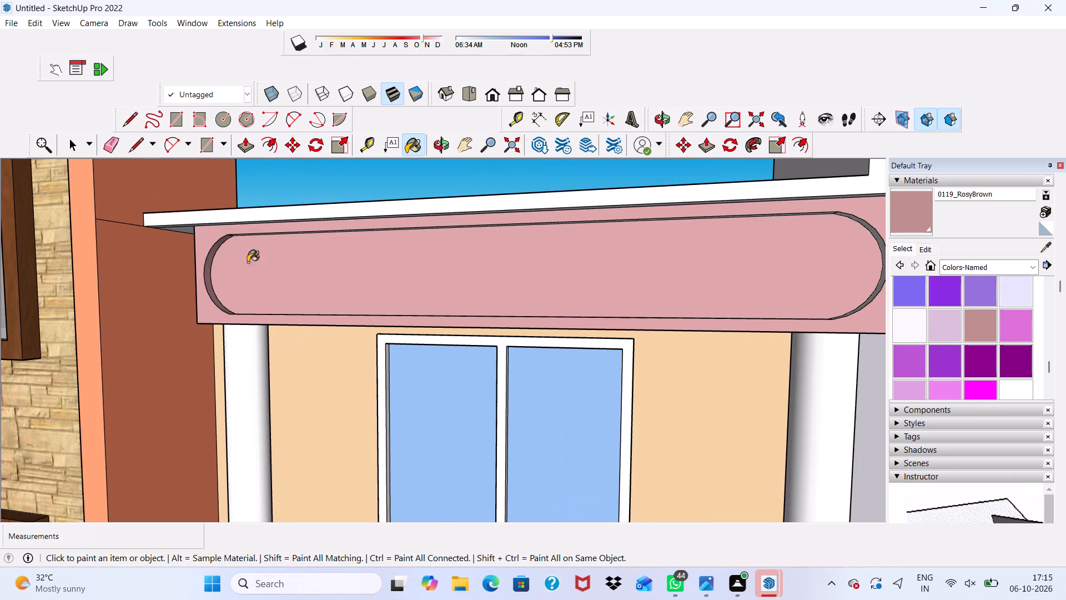
middle_click_drag(248, 262, 278, 152)
scroll(278, 152, "down", 1)
scroll(329, 269, "up", 9)
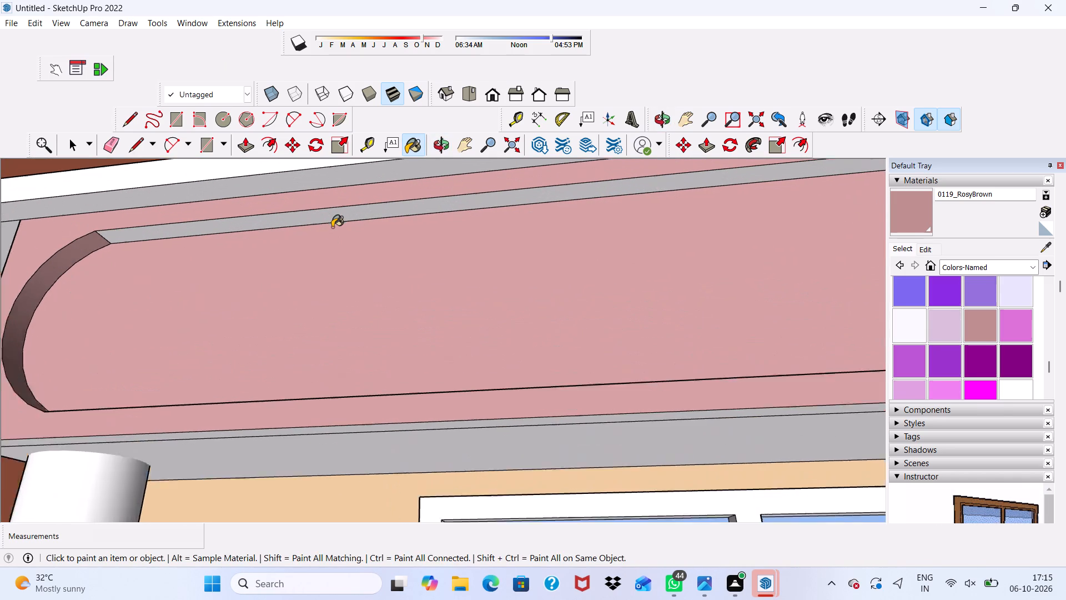
scroll(332, 227, "up", 1)
left_click(341, 212)
Paint the roof-level band's long lower recess edge and its outer curved recess edge with 0119_RosyBrown.
scroll(339, 254, "down", 1)
scroll(339, 284, "up", 1)
scroll(340, 304, "down", 1)
middle_click_drag(341, 307, 268, 537)
scroll(297, 457, "up", 3)
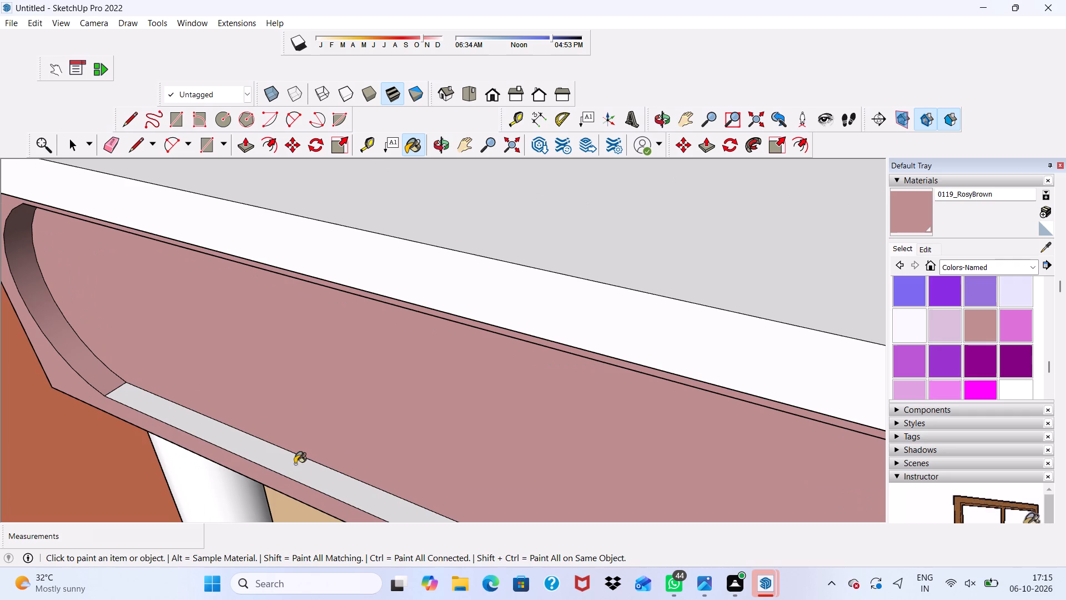
left_click(295, 475)
scroll(263, 463, "down", 4)
middle_click_drag(258, 462, 574, 365)
scroll(782, 301, "up", 3)
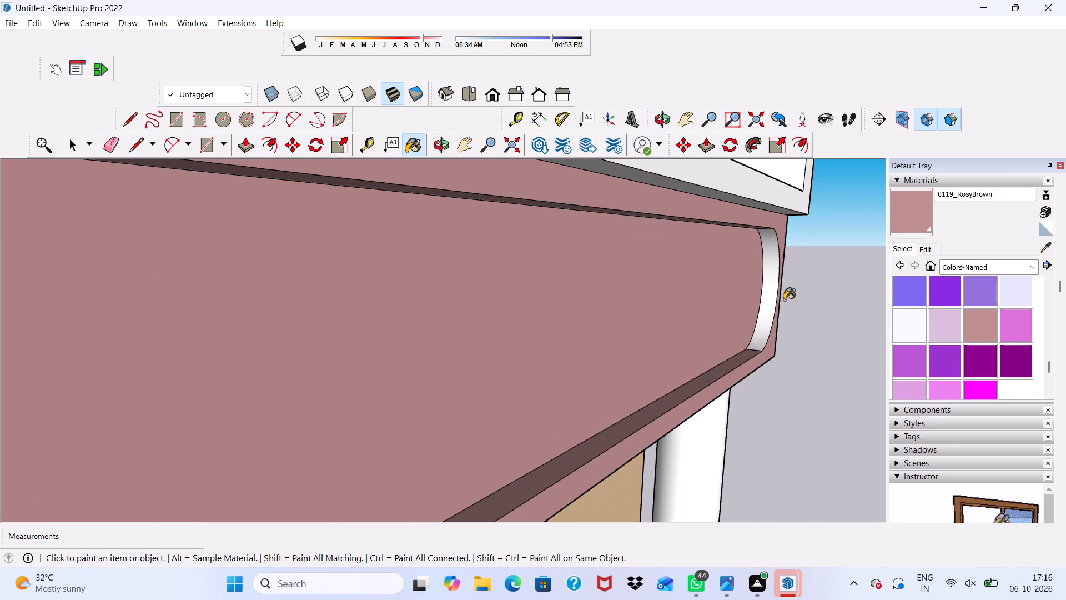
left_click(770, 295)
Paint the underside of the roof-level band and the narrow strip along its lower front edge with 0119_RosyBrown.
scroll(768, 295, "up", 3)
scroll(768, 295, "down", 5)
middle_click_drag(681, 433, 462, 425)
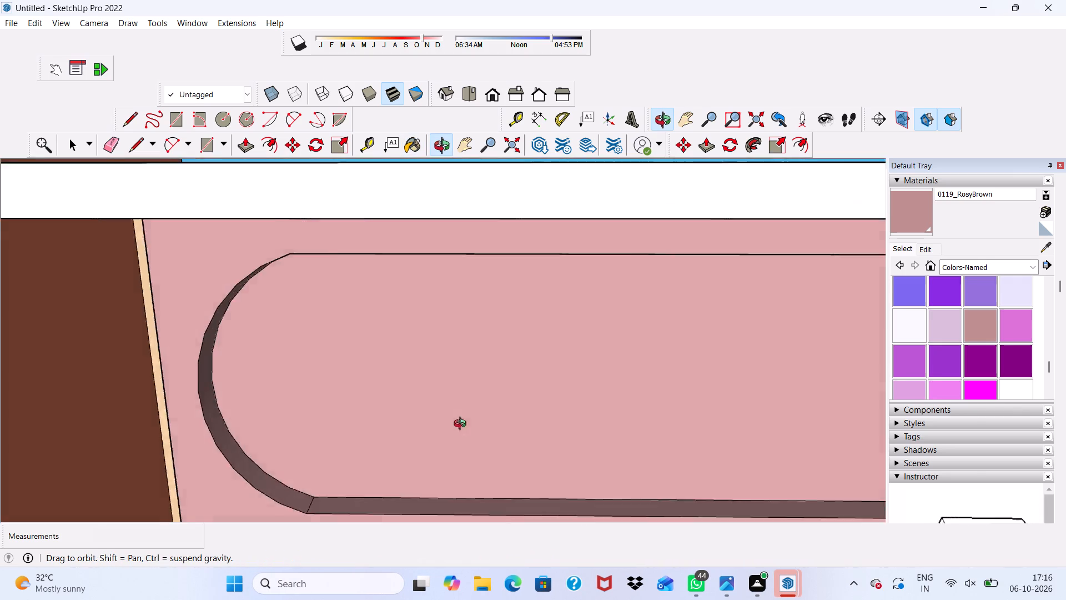
middle_click_drag(462, 425, 443, 202)
scroll(441, 204, "down", 7)
left_click(445, 363)
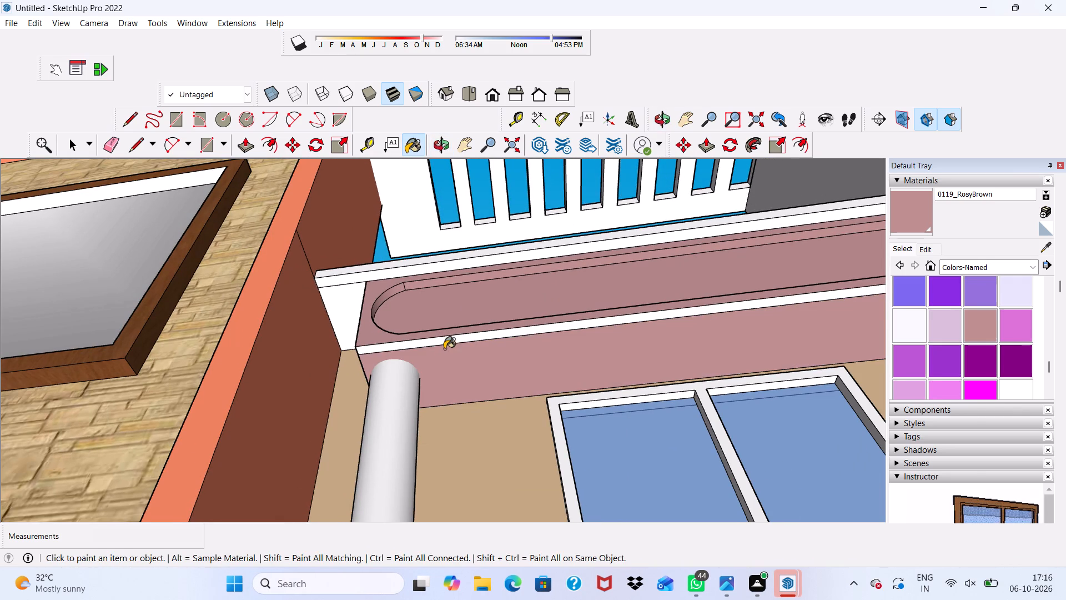
left_click(444, 348)
left_click(443, 341)
Paint the roof-level band's side face toward the stone section, the narrow strip beside it, and its outer end with 0119_RosyBrown.
middle_click_drag(431, 332, 551, 373)
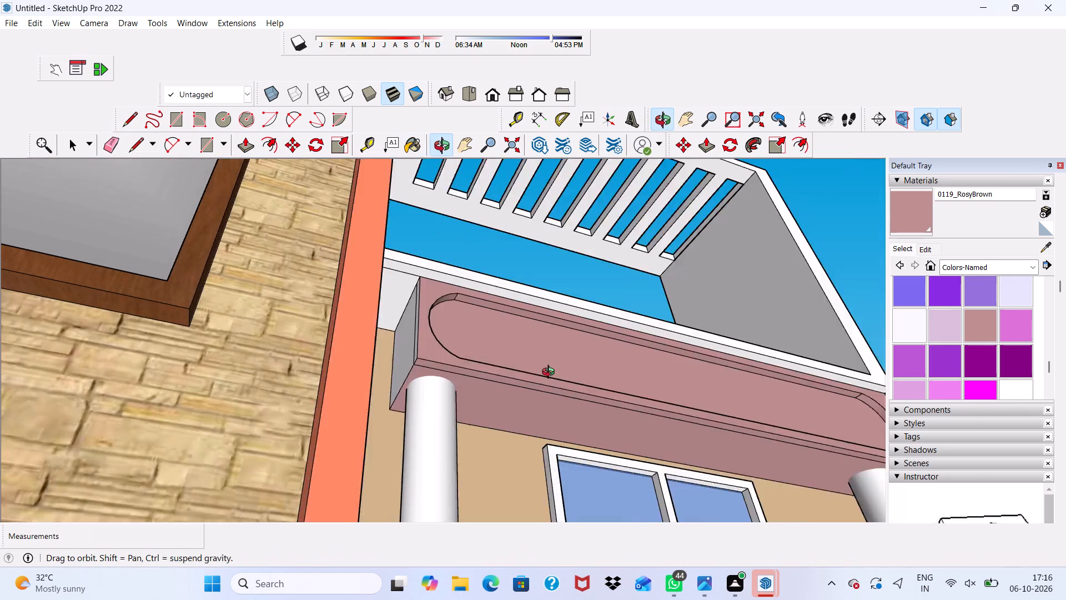
middle_click_drag(551, 373, 580, 403)
scroll(462, 354, "up", 3)
left_click(409, 316)
left_click(426, 321)
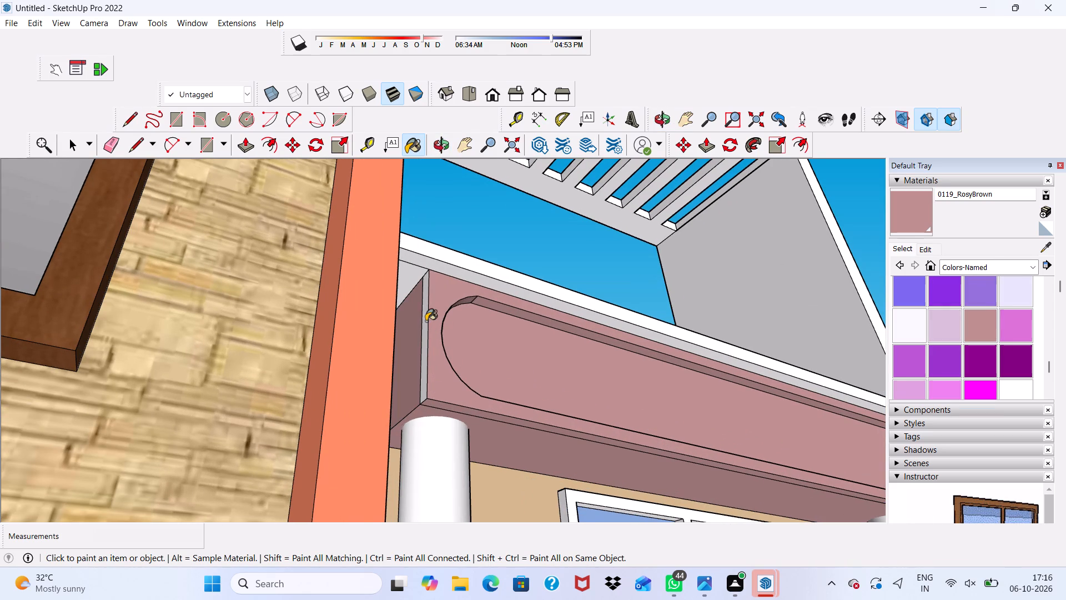
scroll(426, 322, "down", 6)
scroll(450, 337, "up", 1)
scroll(450, 337, "down", 6)
middle_click_drag(640, 423, 307, 482)
scroll(307, 482, "down", 1)
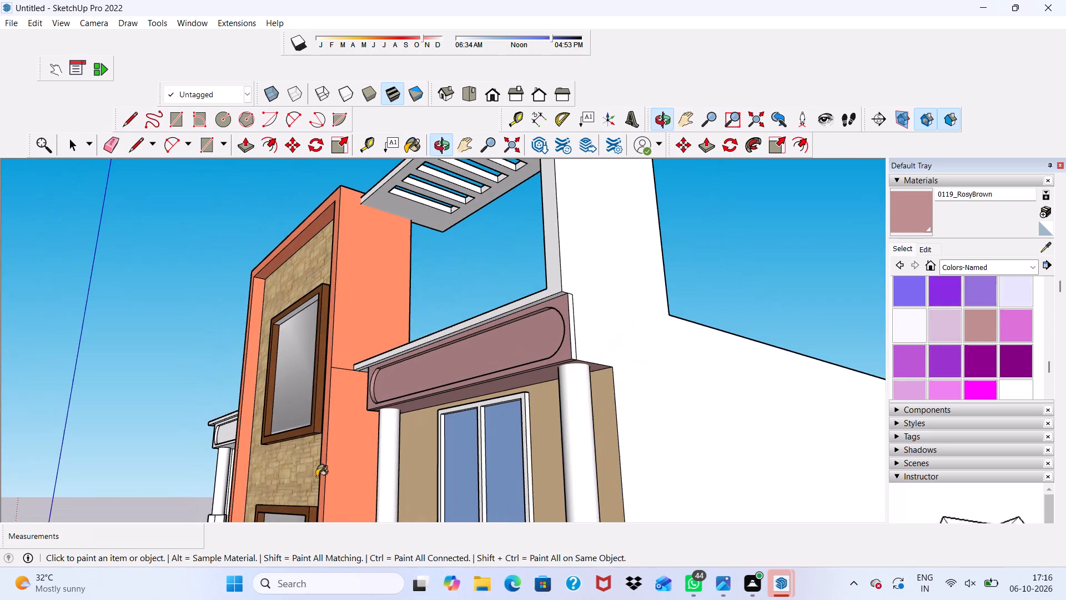
scroll(581, 308, "up", 4)
left_click(565, 326)
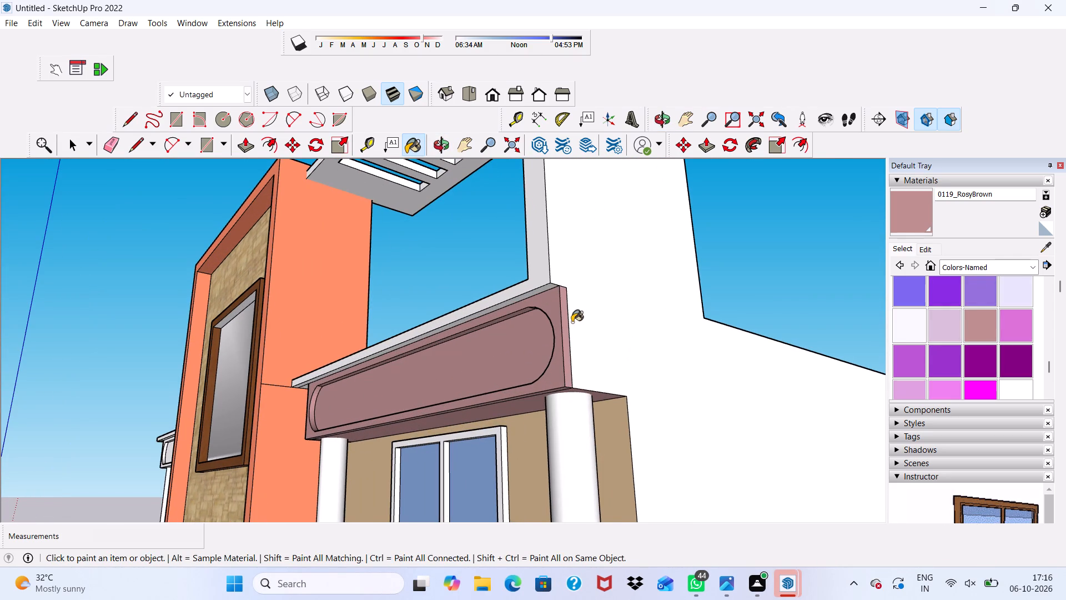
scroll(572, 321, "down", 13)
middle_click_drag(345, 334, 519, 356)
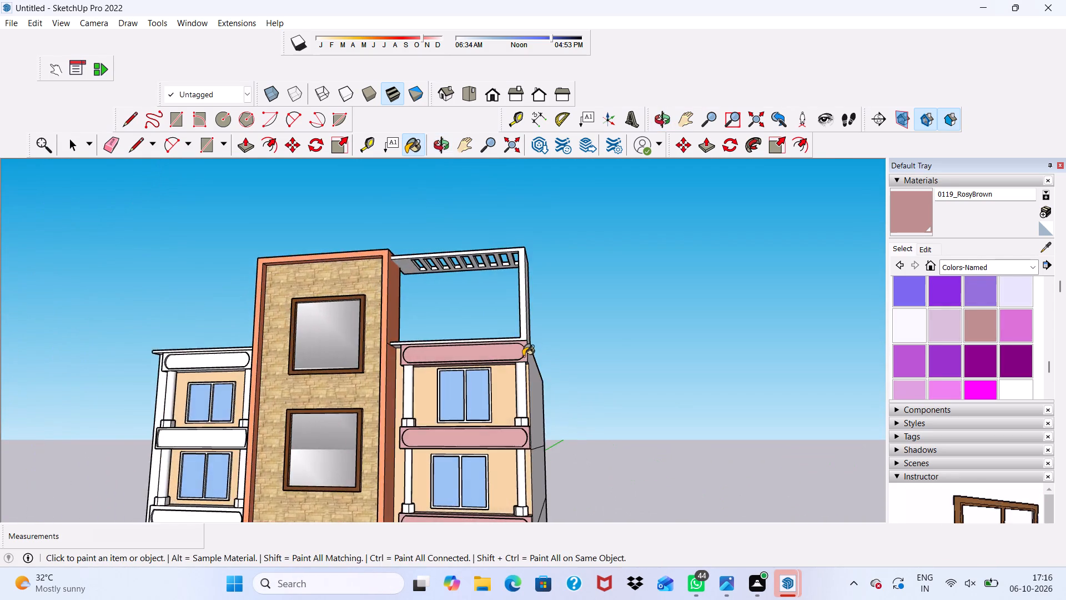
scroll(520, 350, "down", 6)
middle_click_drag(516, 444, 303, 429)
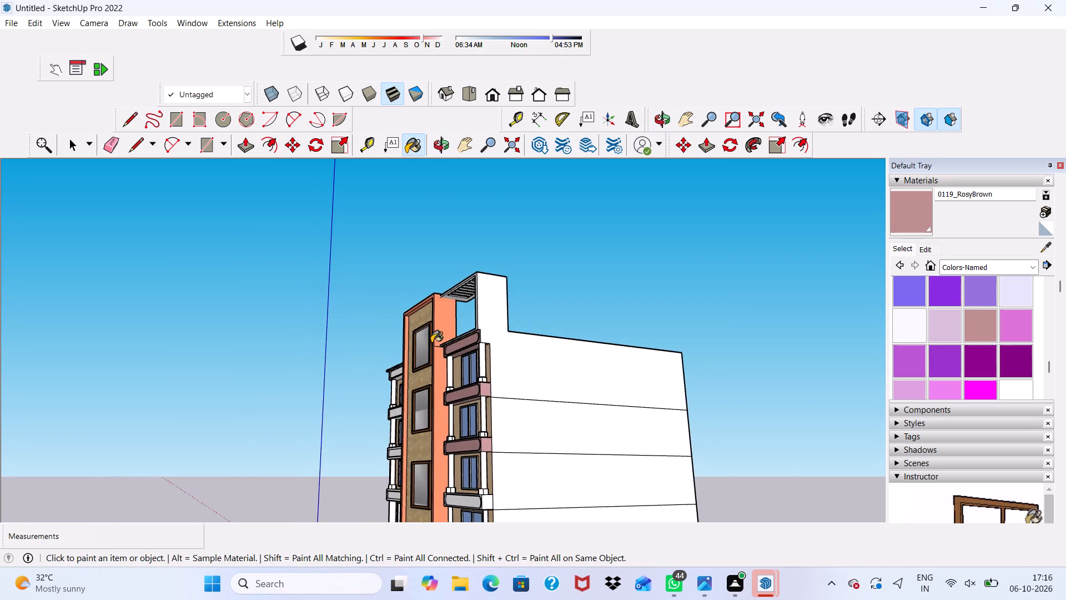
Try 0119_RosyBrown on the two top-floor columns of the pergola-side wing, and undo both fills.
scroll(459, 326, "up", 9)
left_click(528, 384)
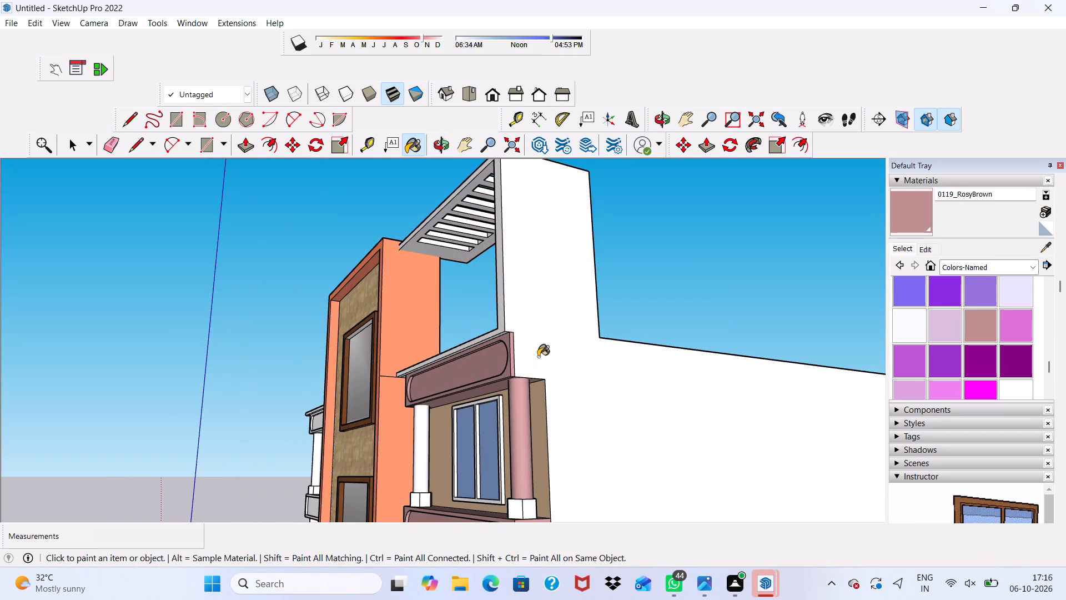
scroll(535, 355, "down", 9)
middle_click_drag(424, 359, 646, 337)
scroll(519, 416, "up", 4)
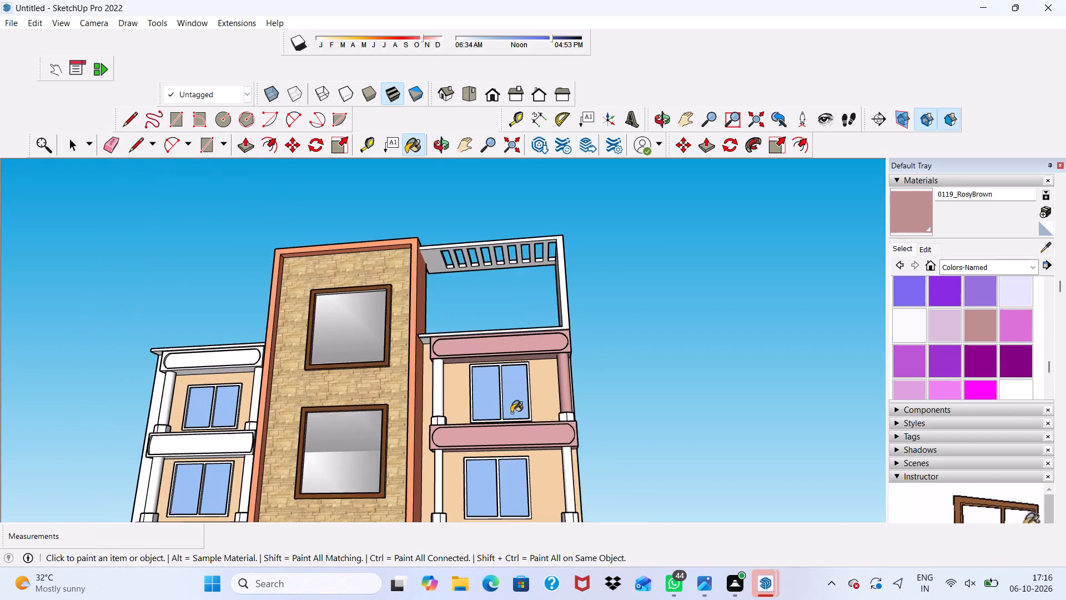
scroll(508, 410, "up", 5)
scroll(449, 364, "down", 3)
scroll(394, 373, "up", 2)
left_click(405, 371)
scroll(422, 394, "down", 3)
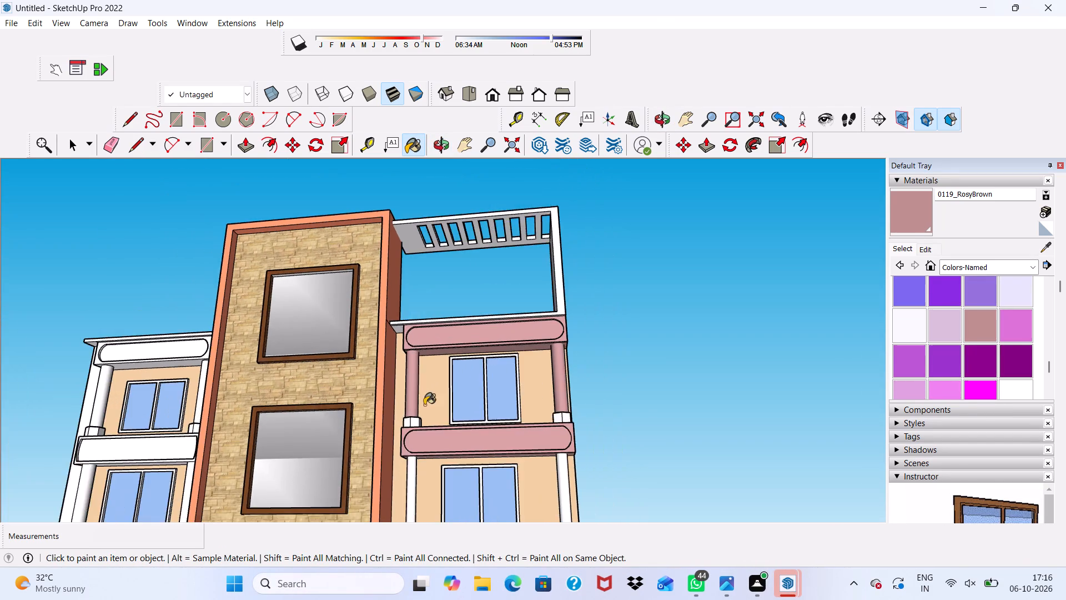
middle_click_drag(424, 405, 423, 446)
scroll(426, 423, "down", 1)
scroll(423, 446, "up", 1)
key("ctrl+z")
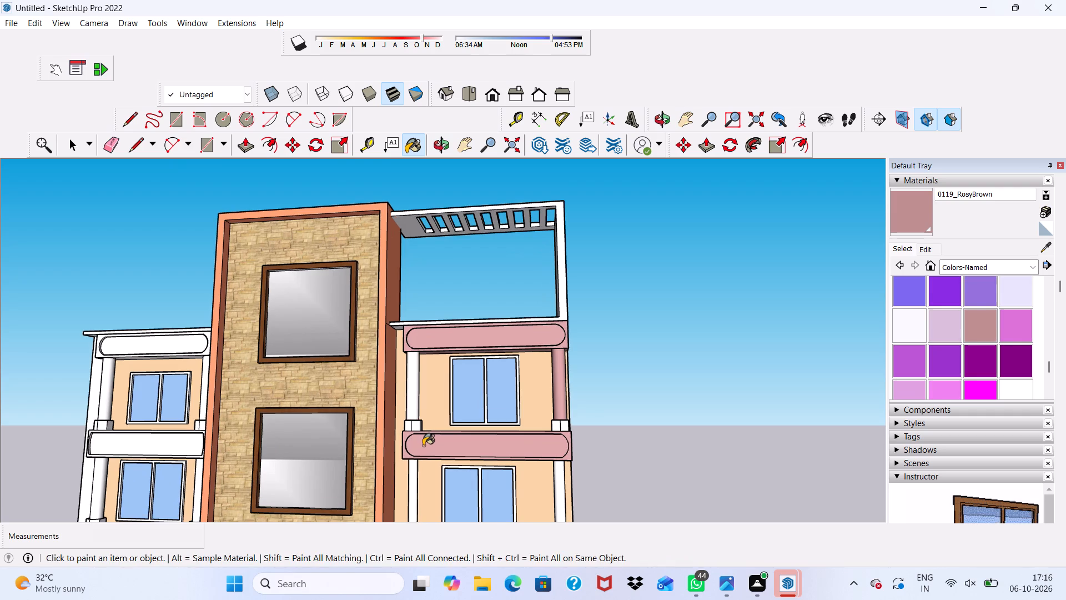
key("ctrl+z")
Paint the recessed front panels of the second and third balconies below the pergola-side wing's roof-level band with 0119_RosyBrown.
scroll(423, 446, "down", 3)
scroll(491, 430, "down", 5)
scroll(421, 380, "up", 1)
scroll(422, 383, "down", 2)
scroll(423, 384, "up", 1)
scroll(427, 324, "down", 3)
scroll(445, 428, "up", 1)
scroll(446, 446, "down", 1)
scroll(455, 516, "up", 4)
scroll(459, 469, "down", 2)
scroll(459, 463, "up", 1)
scroll(459, 459, "down", 7)
scroll(441, 478, "up", 3)
scroll(441, 478, "down", 1)
scroll(441, 478, "up", 12)
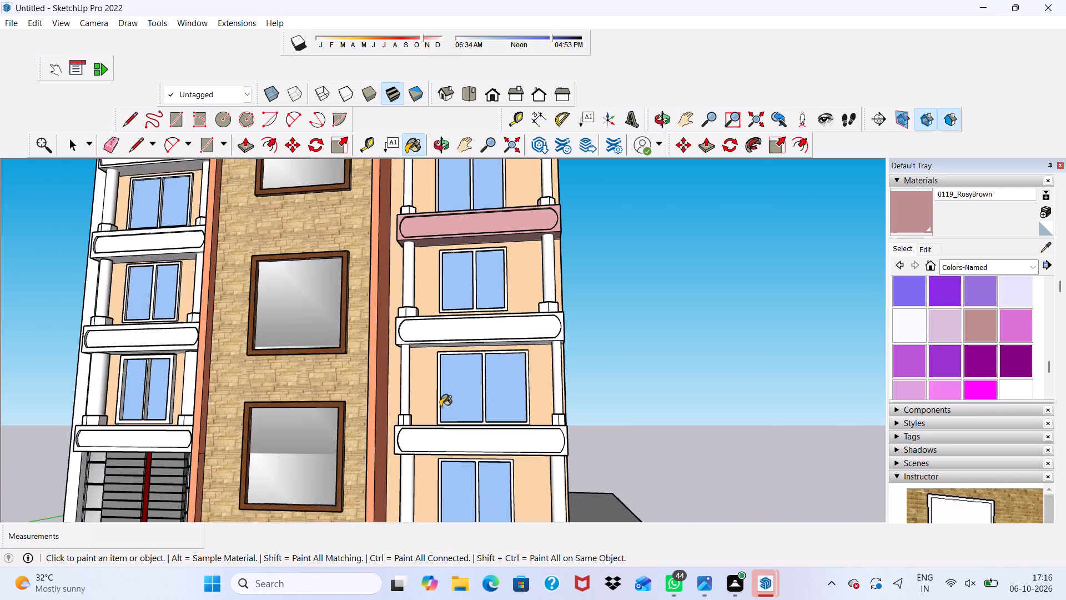
scroll(440, 407, "up", 1)
left_click(451, 316)
left_click(459, 449)
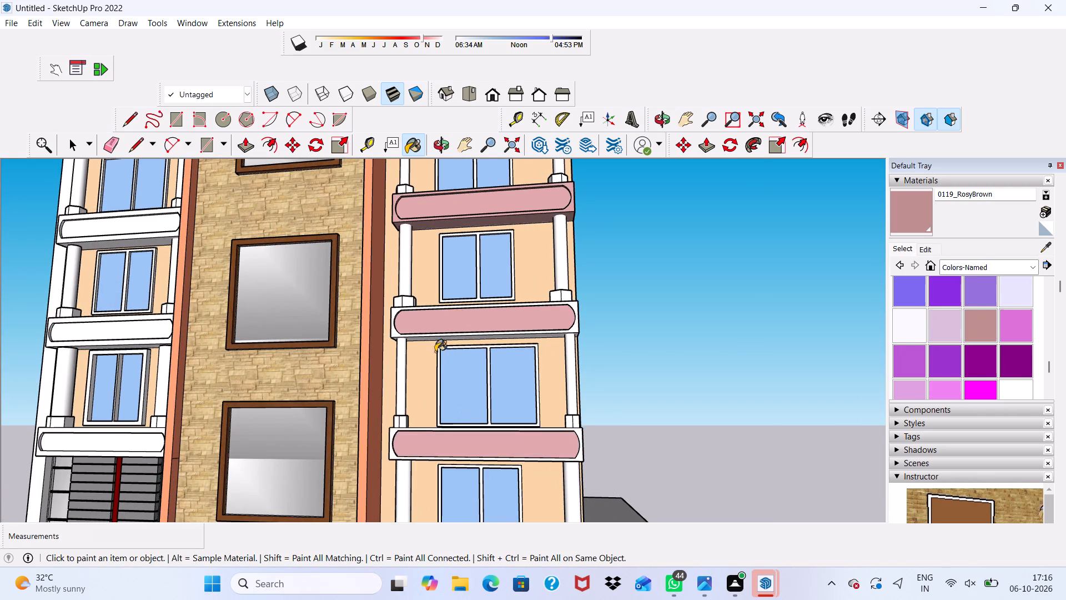
Paint the second balcony's front border, long upper recess edge, curved recess edge nearest the stone section, and underside with 0119_RosyBrown.
scroll(406, 298, "up", 4)
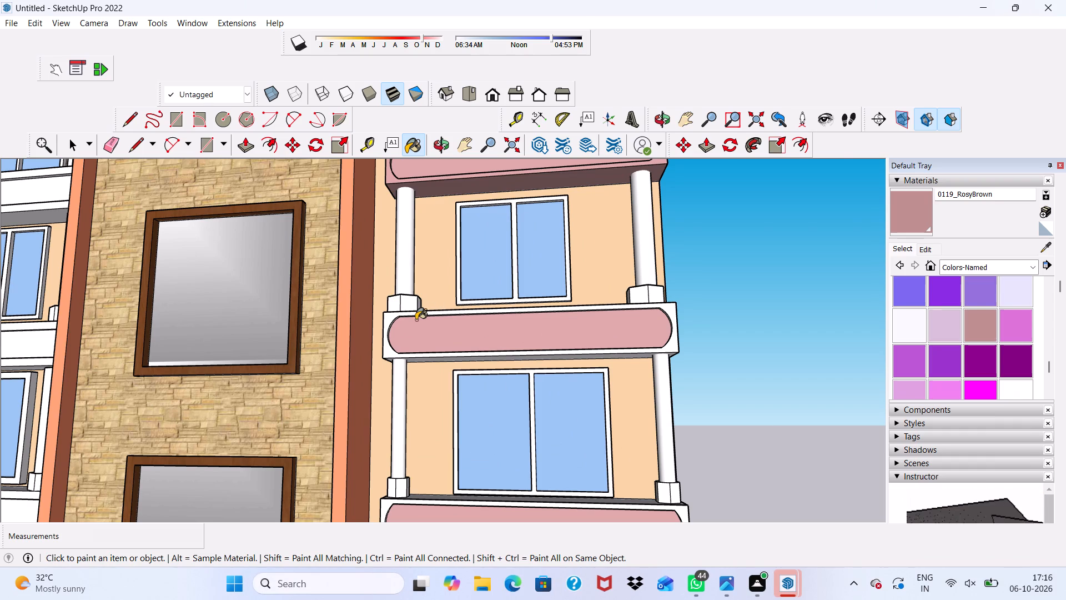
scroll(396, 306, "up", 6)
left_click(385, 341)
scroll(382, 368, "up", 8)
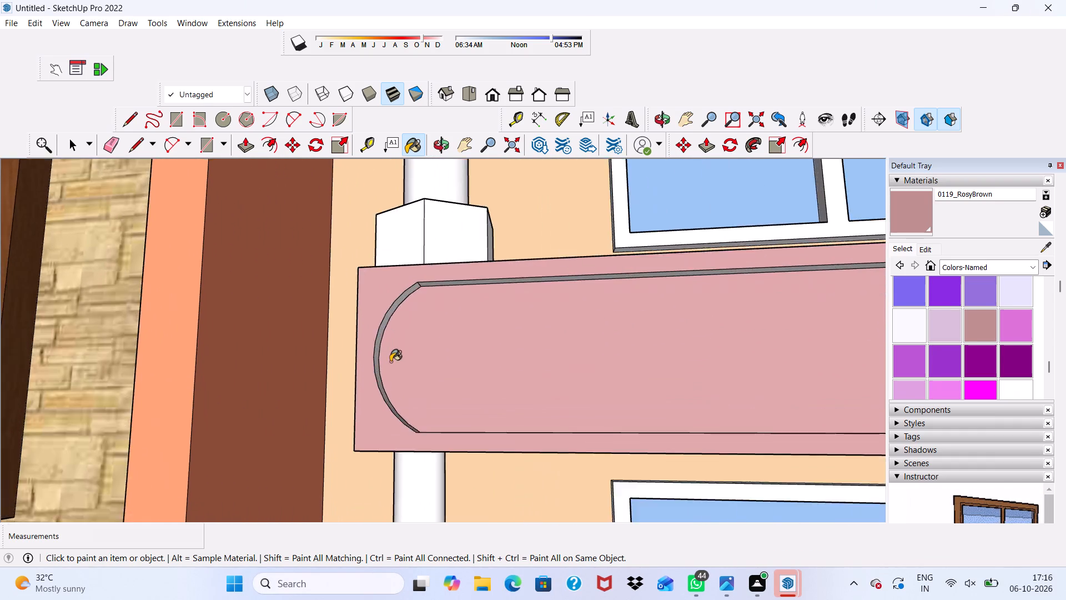
middle_click_drag(389, 360, 385, 261)
scroll(398, 304, "down", 1)
scroll(477, 270, "up", 2)
left_click(480, 254)
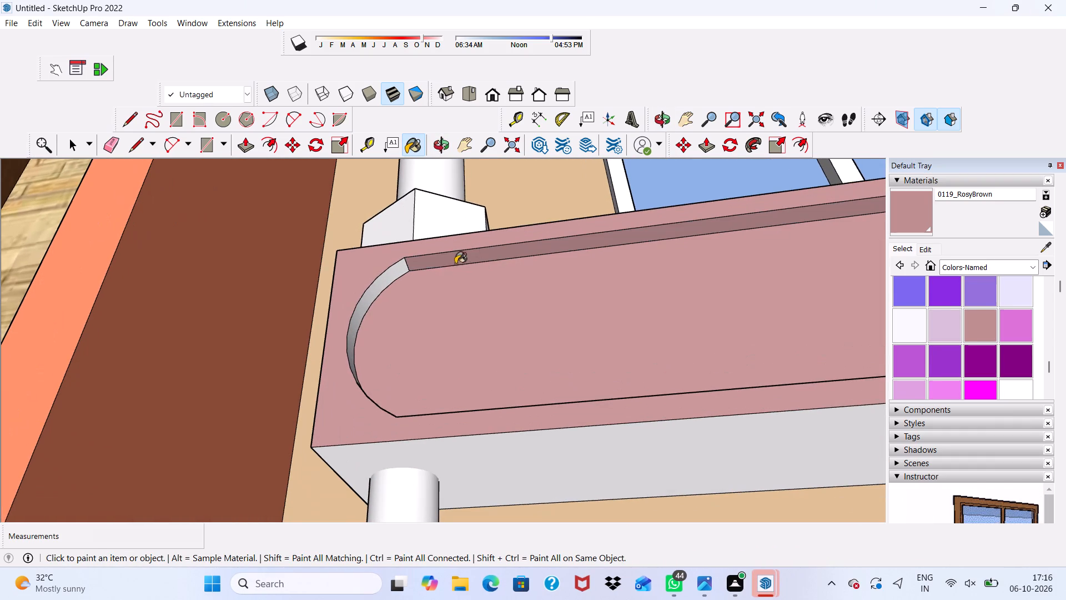
left_click_drag(376, 279, 378, 282)
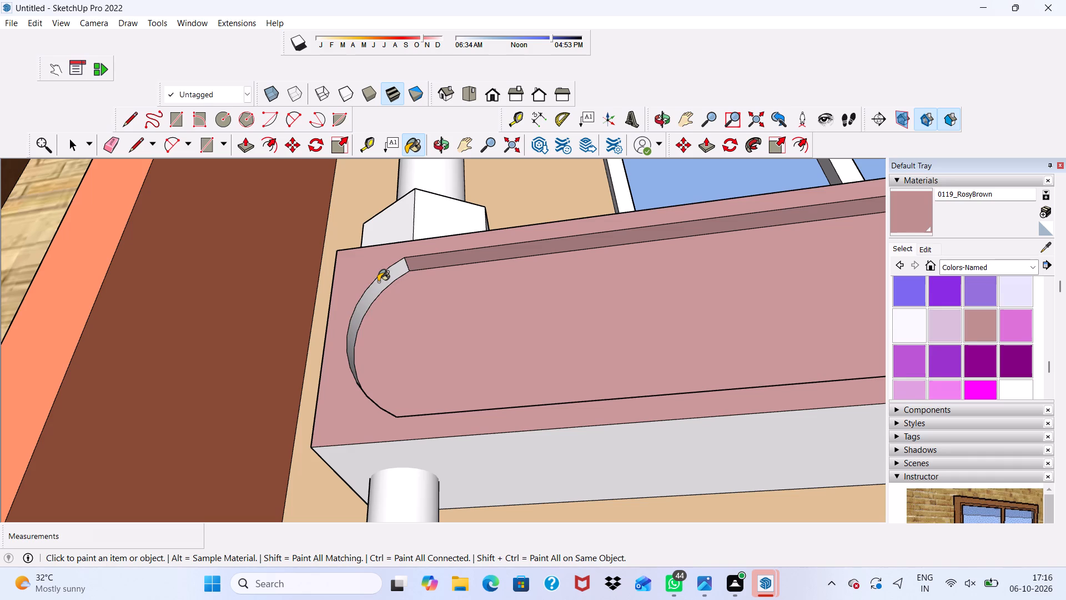
left_click_drag(378, 282, 381, 284)
left_click(451, 448)
Paint the second balcony's long lower recess edge, outer curved recess edge, and side face toward the stone section with 0119_RosyBrown.
middle_click_drag(469, 409, 565, 572)
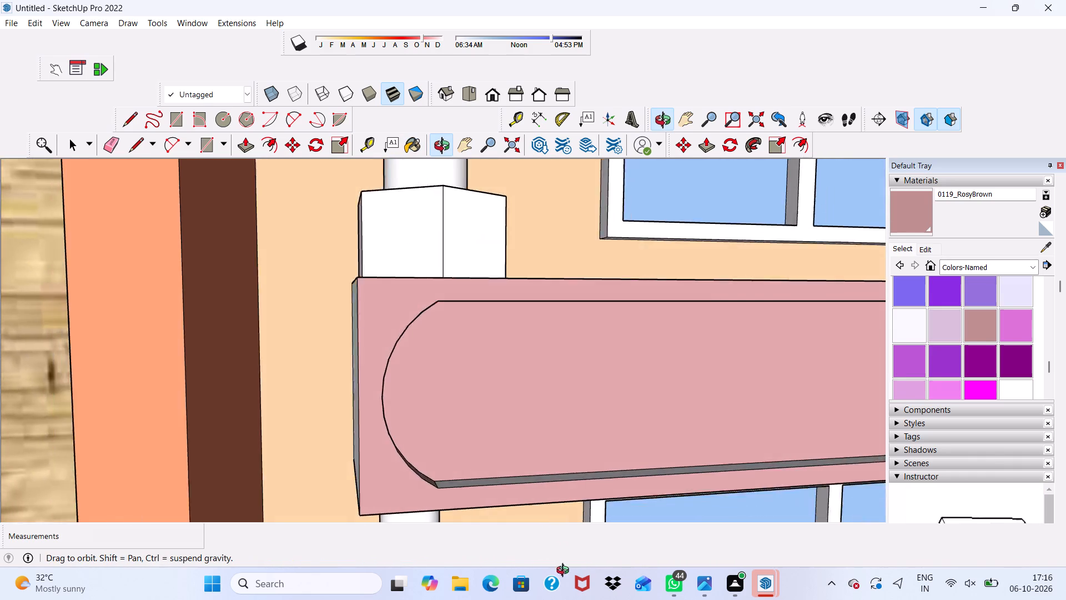
middle_click_drag(565, 572, 565, 570)
scroll(565, 484, "up", 4)
left_click(559, 471)
scroll(393, 418, "down", 8)
middle_click_drag(626, 415, 817, 360)
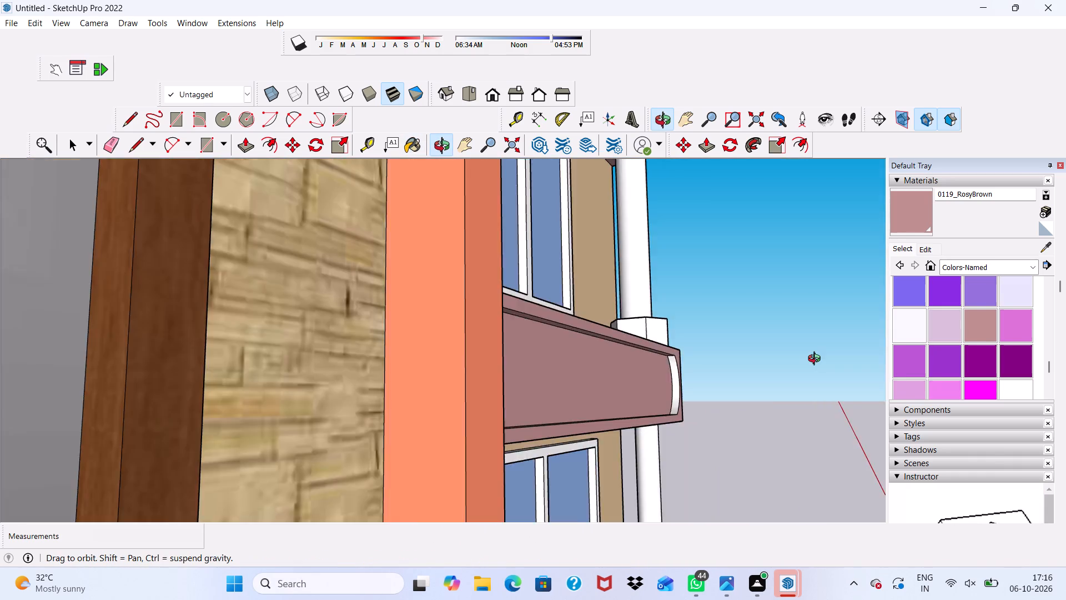
middle_click_drag(817, 360, 715, 399)
scroll(793, 354, "up", 6)
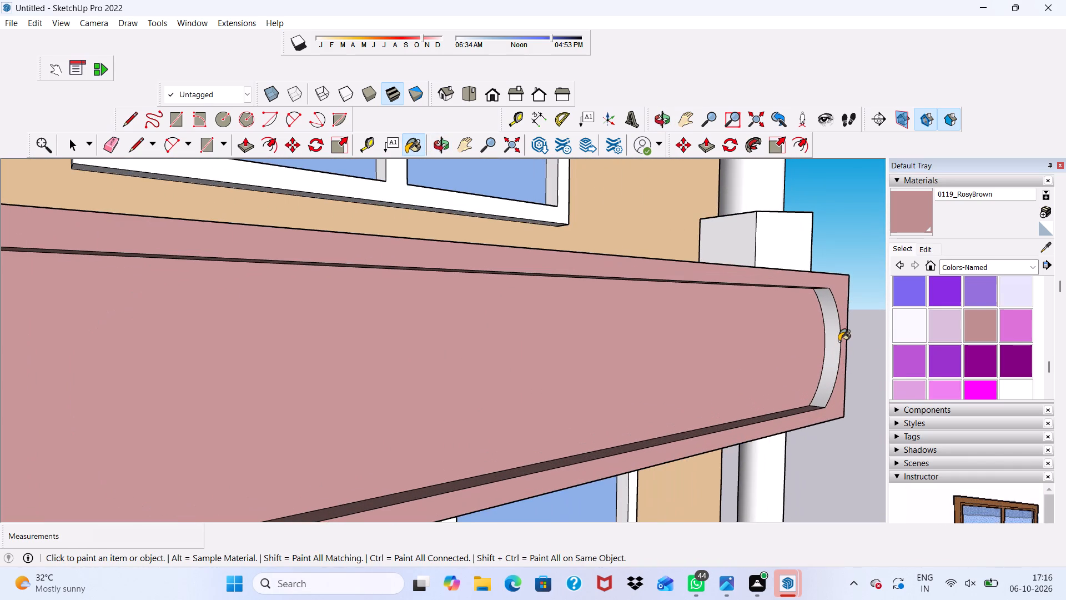
left_click(839, 341)
scroll(829, 342, "down", 8)
scroll(380, 349, "up", 6)
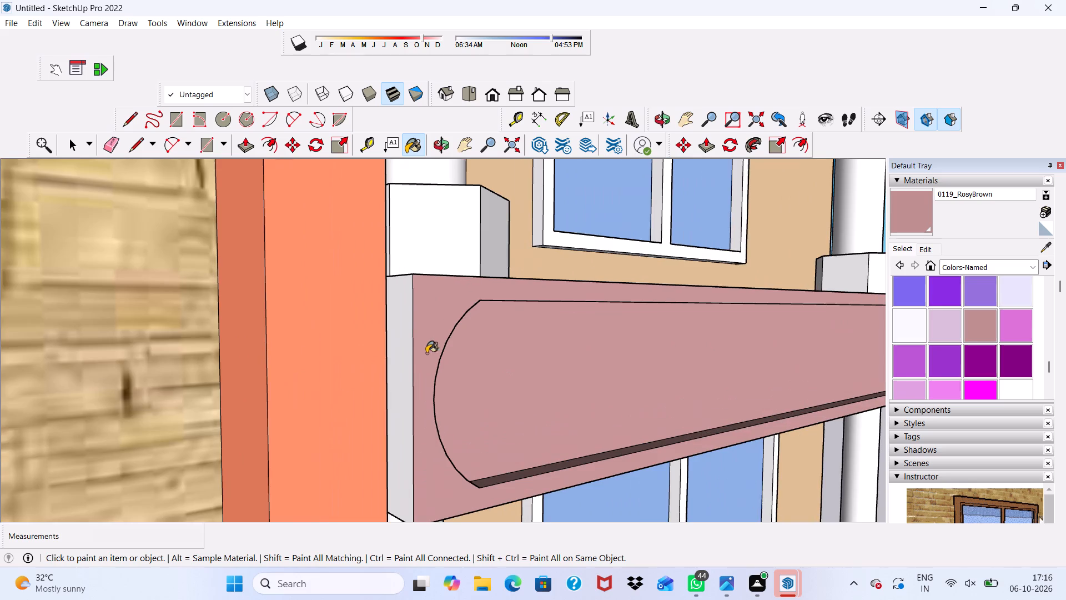
left_click(409, 354)
Paint the second balcony's top ledge and outer end with 0119_RosyBrown.
scroll(408, 355, "down", 10)
middle_click_drag(590, 352, 405, 408)
scroll(590, 353, "down", 1)
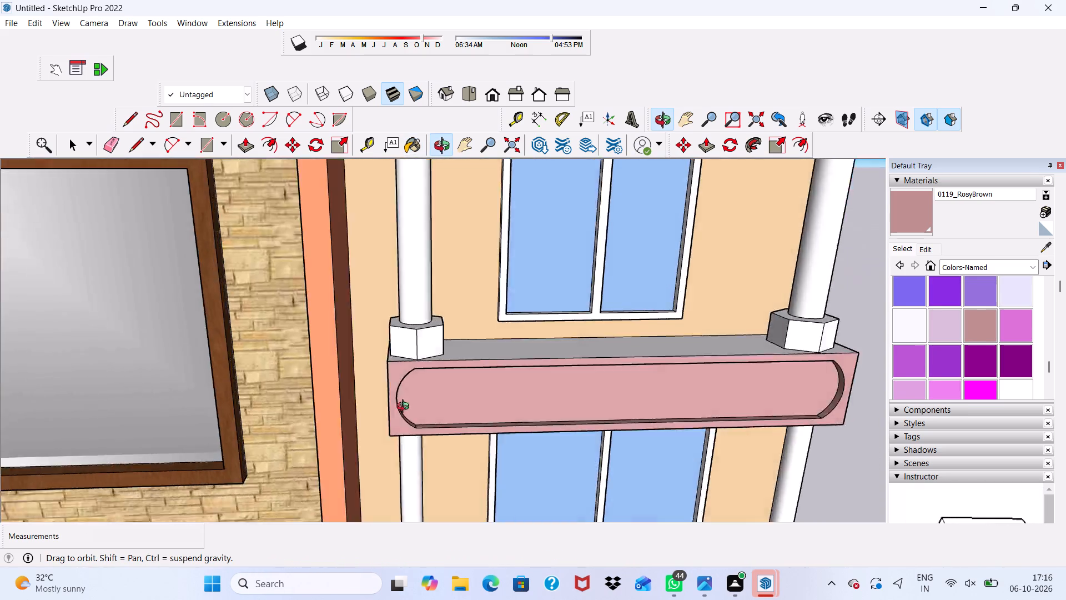
middle_click_drag(405, 408, 259, 361)
scroll(487, 340, "up", 6)
left_click(487, 334)
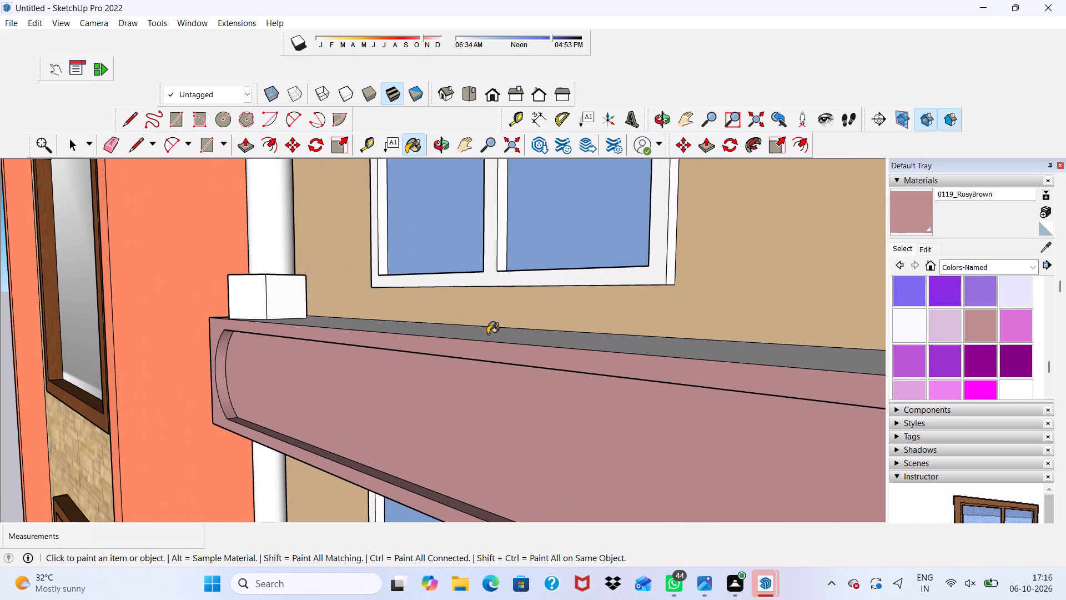
scroll(404, 310, "down", 9)
scroll(601, 383, "up", 1)
left_click(592, 364)
Paint the third balcony's front border, curved recess edge nearest the stone section, and long upper recess edge with 0119_RosyBrown.
scroll(470, 319, "up", 1)
scroll(462, 319, "down", 4)
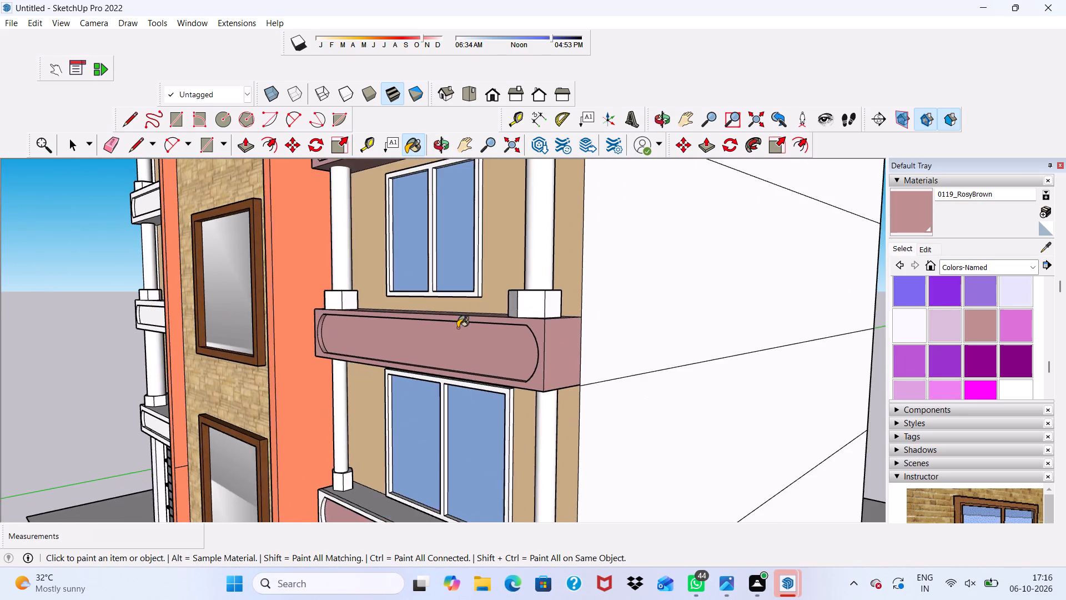
scroll(457, 328, "down", 4)
middle_click_drag(483, 308, 549, 254)
scroll(561, 434, "up", 8)
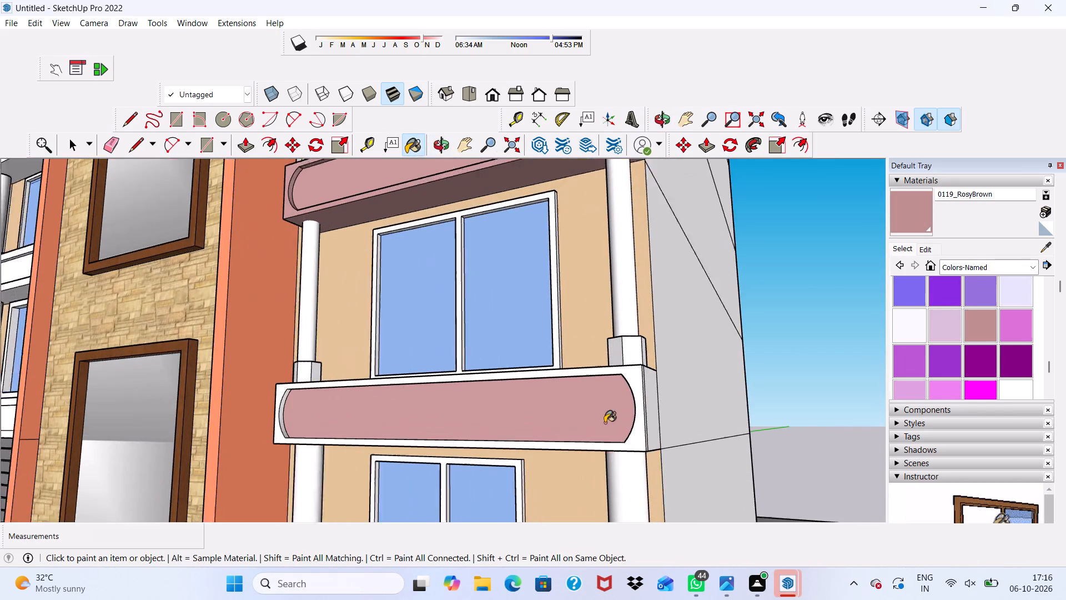
left_click(633, 447)
scroll(585, 435, "up", 3)
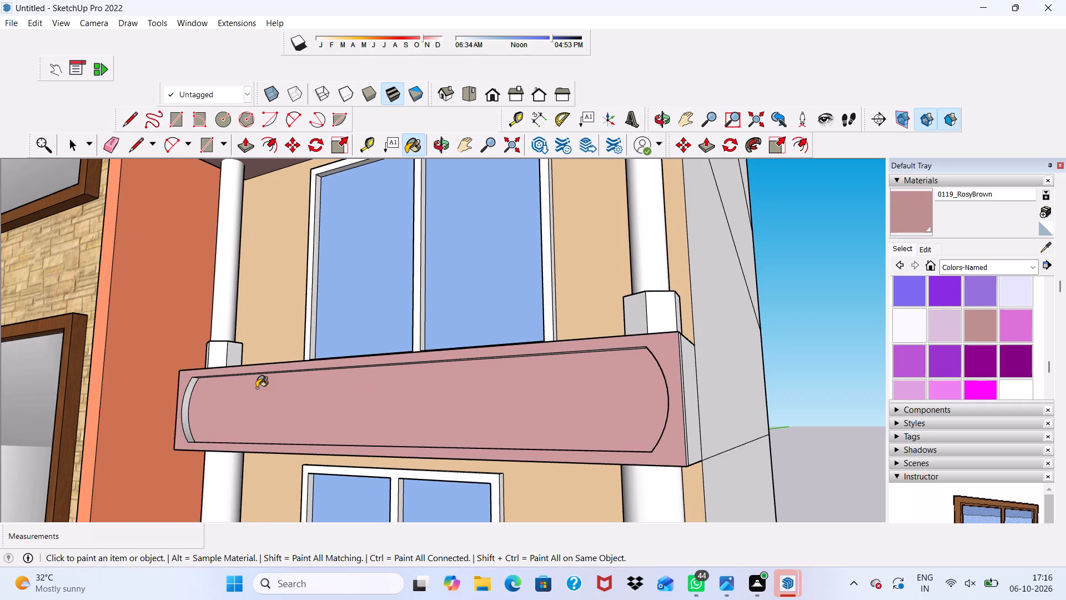
scroll(215, 392, "up", 8)
left_click(152, 422)
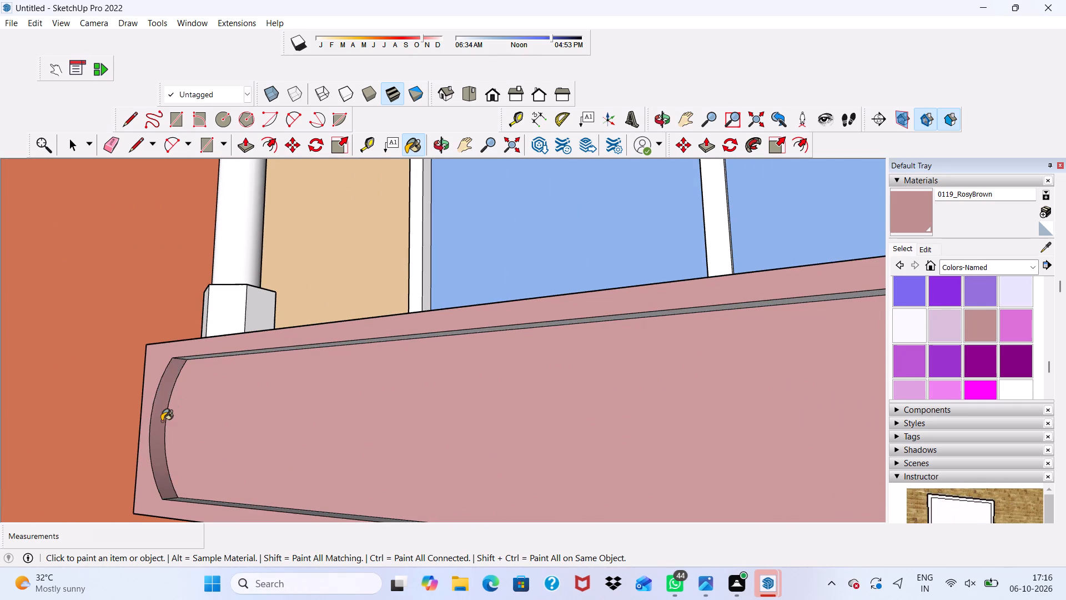
scroll(162, 421, "up", 3)
middle_click_drag(162, 419, 220, 338)
scroll(210, 353, "down", 1)
left_click(283, 266)
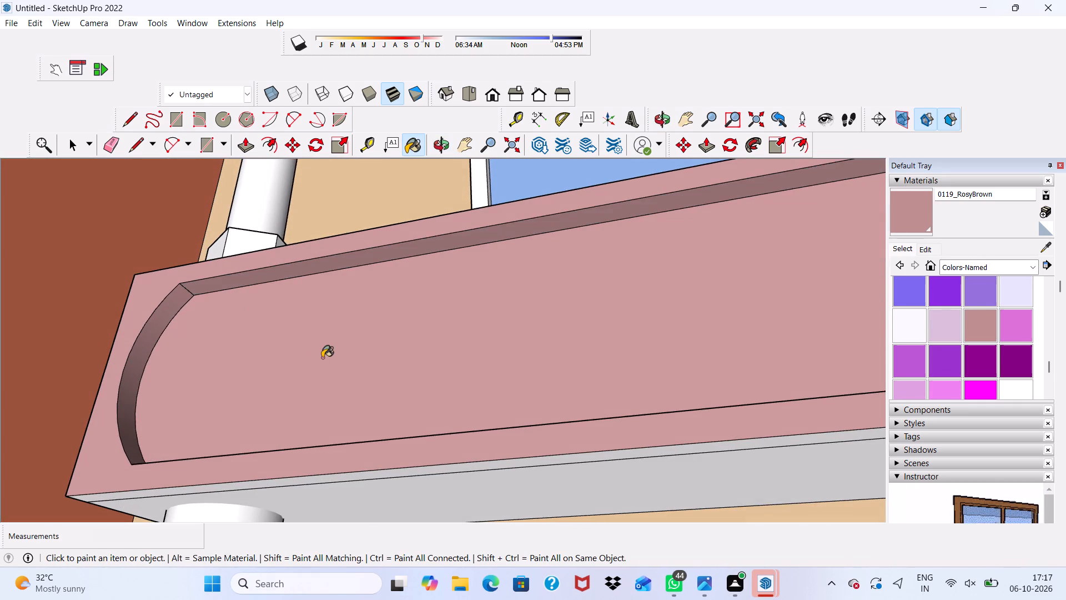
Paint the third balcony's long lower recess edge and outer curved recess edge with 0119_RosyBrown.
middle_click_drag(322, 358, 279, 454)
scroll(244, 510, "up", 4)
left_click(234, 486)
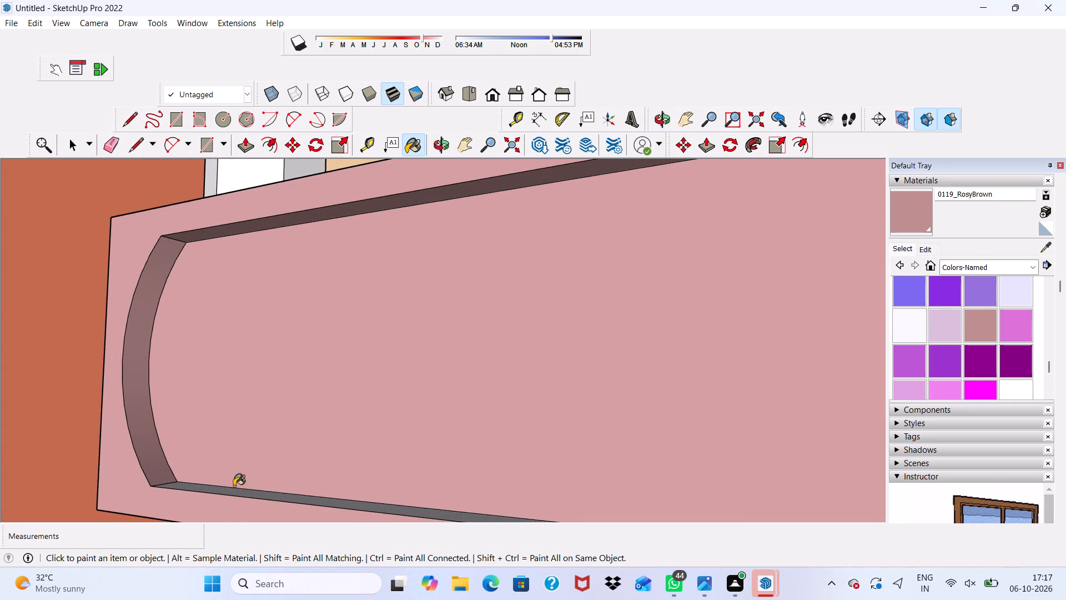
scroll(229, 481, "down", 2)
left_click(224, 489)
scroll(180, 446, "down", 4)
middle_click_drag(185, 447, 487, 414)
scroll(637, 401, "up", 2)
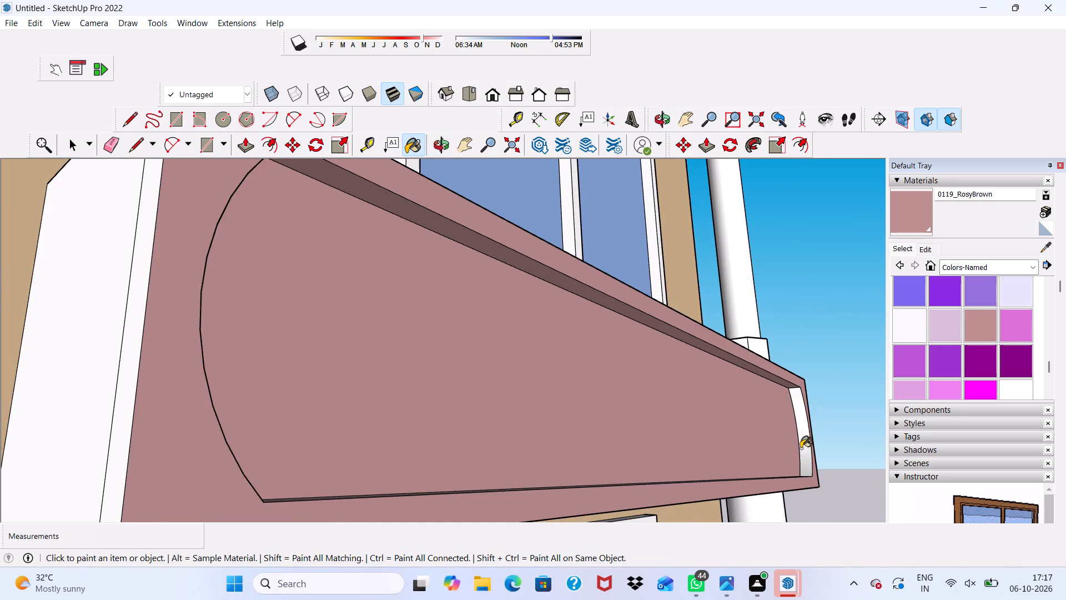
left_click(800, 443)
Paint the third balcony's side face toward the stone section and the narrow strip beside it with 0119_RosyBrown.
scroll(800, 442, "down", 1)
scroll(800, 442, "up", 1)
scroll(800, 442, "down", 1)
scroll(800, 442, "up", 2)
scroll(774, 456, "down", 1)
left_click(250, 391)
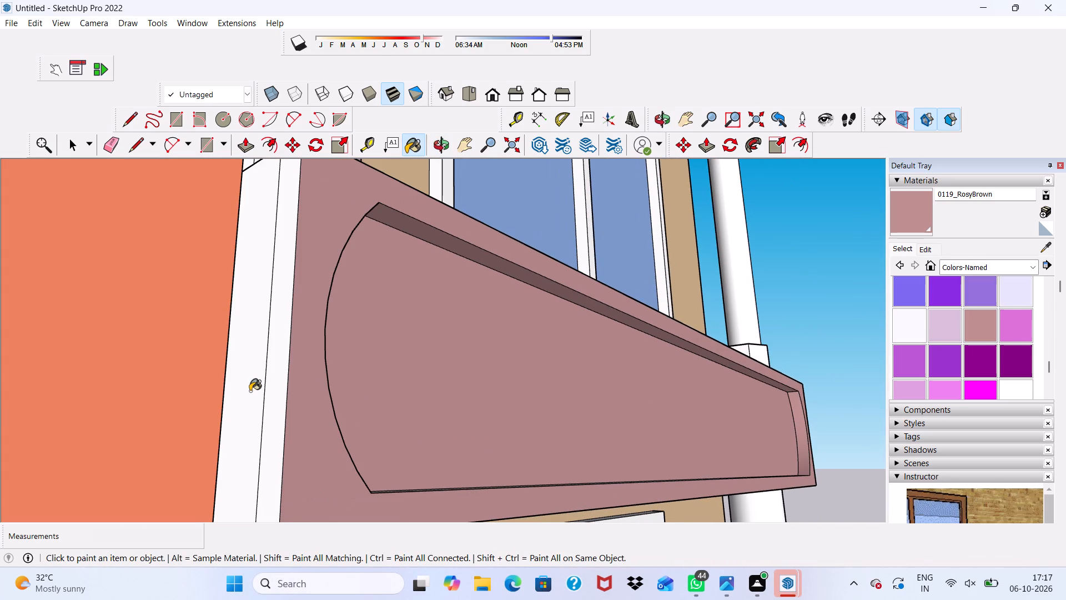
left_click(276, 398)
Paint the third balcony's underside and the narrow strip along its lower front edge with 0119_RosyBrown.
scroll(245, 387, "down", 4)
scroll(245, 387, "up", 1)
scroll(374, 451, "down", 4)
middle_click_drag(377, 489, 333, 392)
left_click(343, 369)
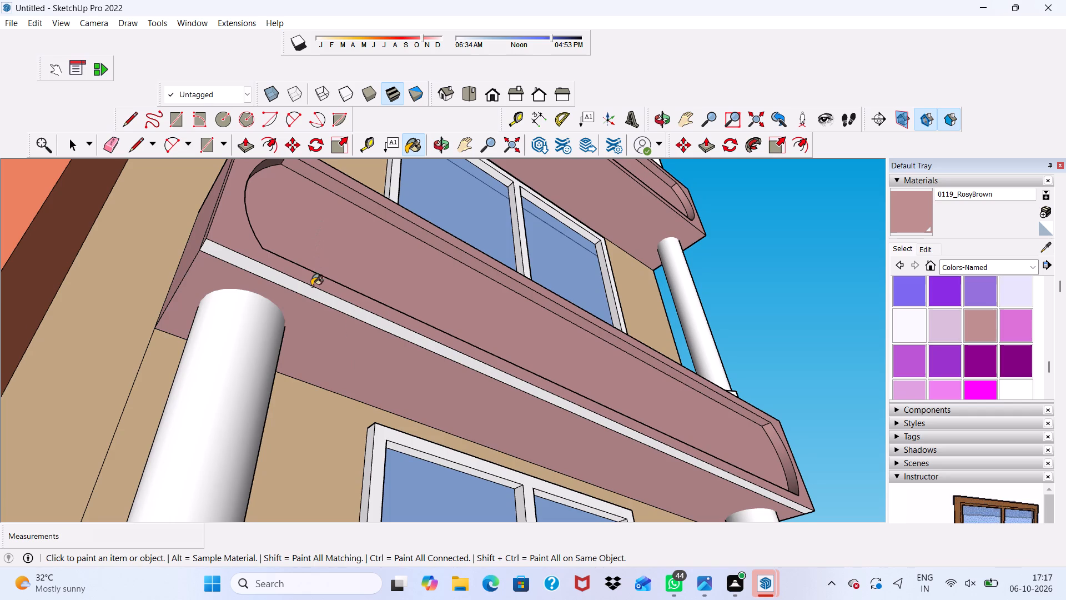
left_click(311, 299)
scroll(311, 299, "down", 4)
scroll(311, 299, "up", 5)
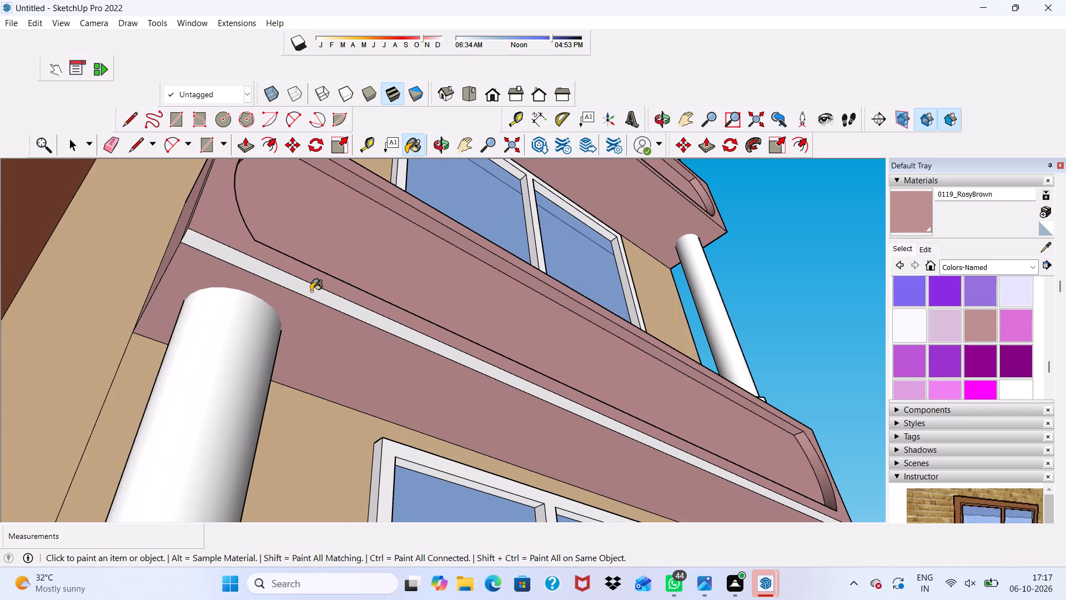
left_click(311, 291)
Paint the third balcony's outer end and top ledge, including the narrow strips along their front edges, with 0119_RosyBrown.
scroll(311, 291, "down", 10)
middle_click_drag(438, 297, 0, 452)
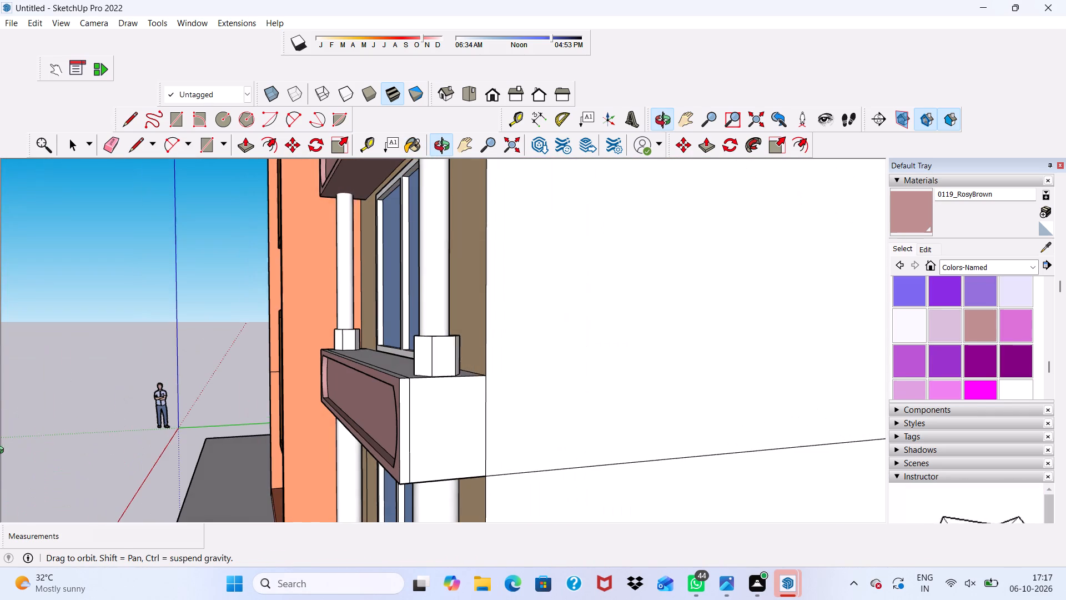
middle_click_drag(0, 452, 0, 451)
left_click(446, 410)
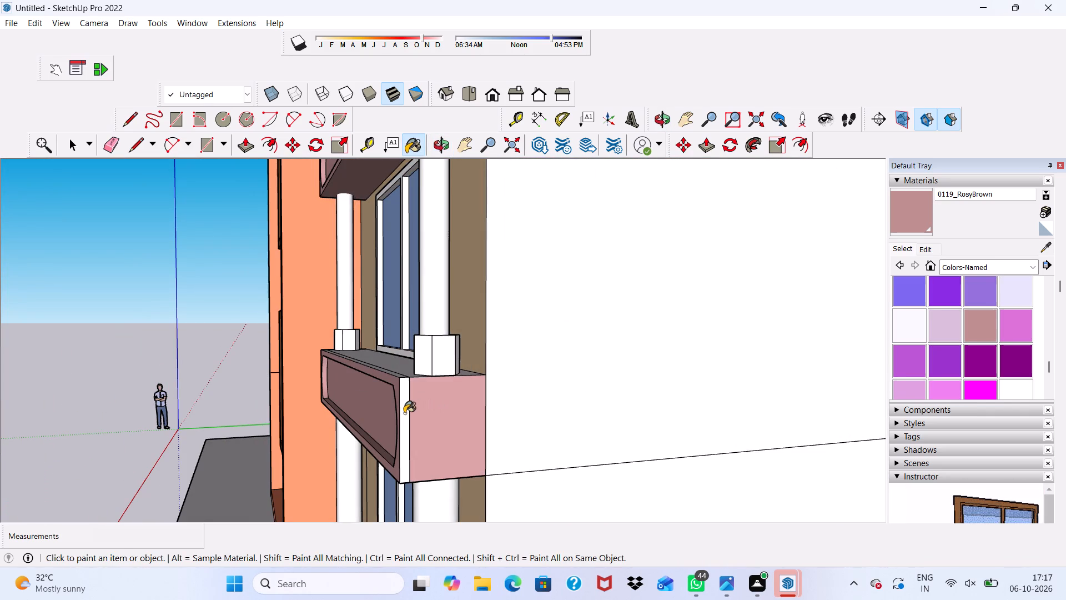
left_click(404, 413)
middle_click_drag(384, 357, 408, 412)
left_click(406, 409)
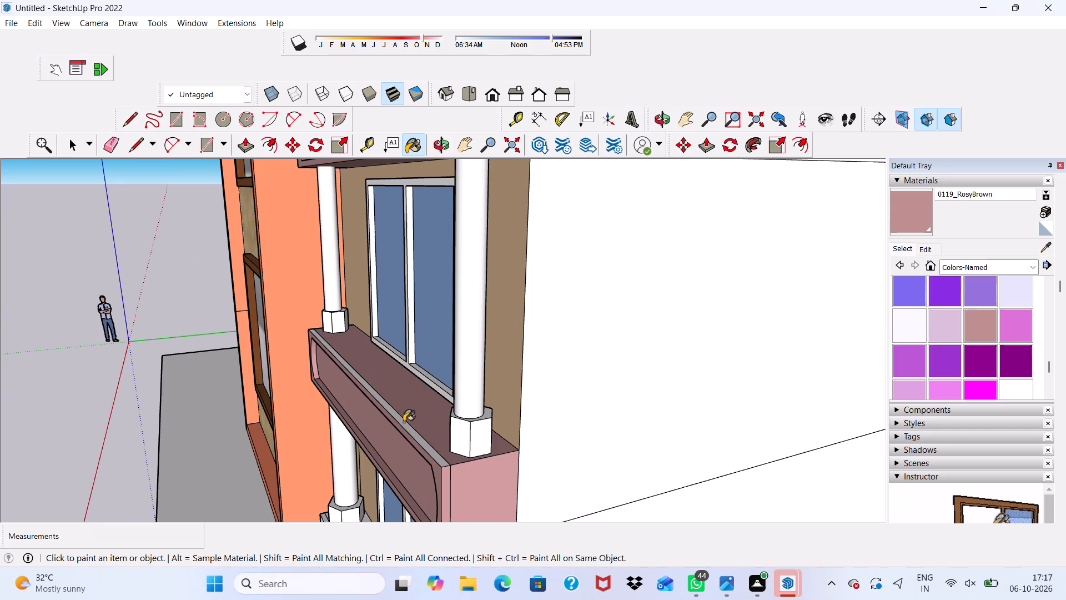
left_click(404, 422)
Paint the recessed front panel of the same wing's ground-level band with 0119_RosyBrown.
scroll(404, 423, "down", 6)
middle_click_drag(391, 449, 584, 339)
scroll(584, 339, "up", 1)
scroll(584, 339, "down", 7)
scroll(512, 316, "up", 1)
scroll(512, 316, "down", 2)
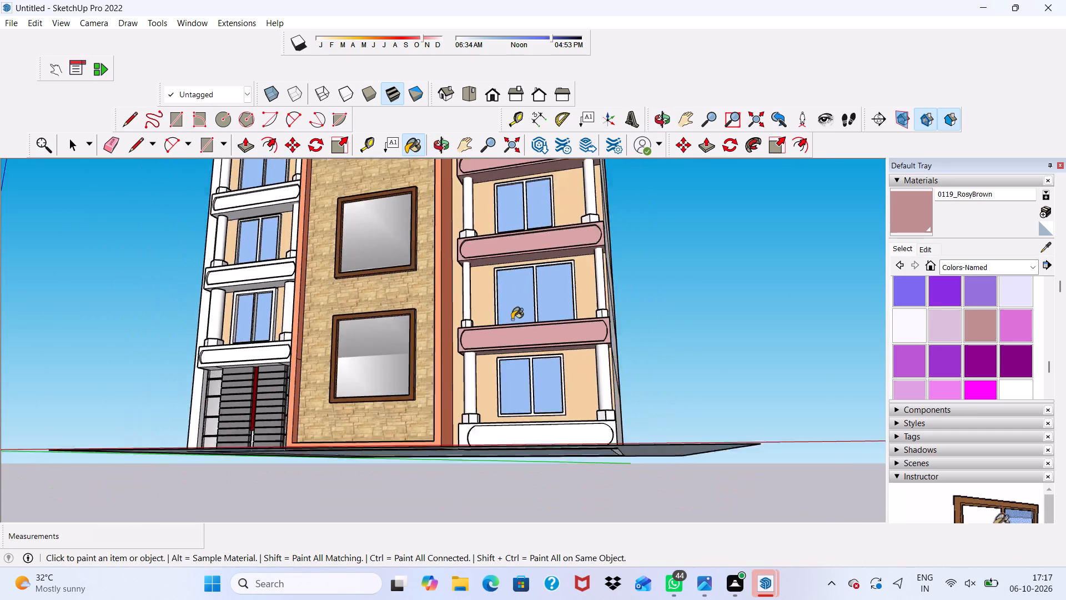
scroll(512, 319, "down", 10)
scroll(529, 393, "up", 9)
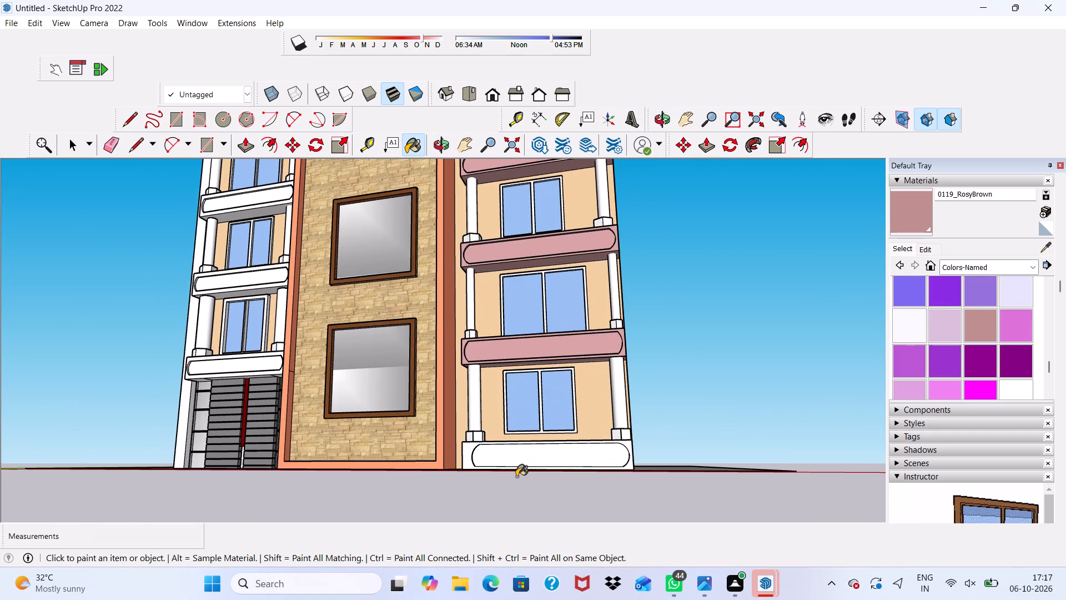
scroll(521, 449, "up", 10)
left_click(521, 449)
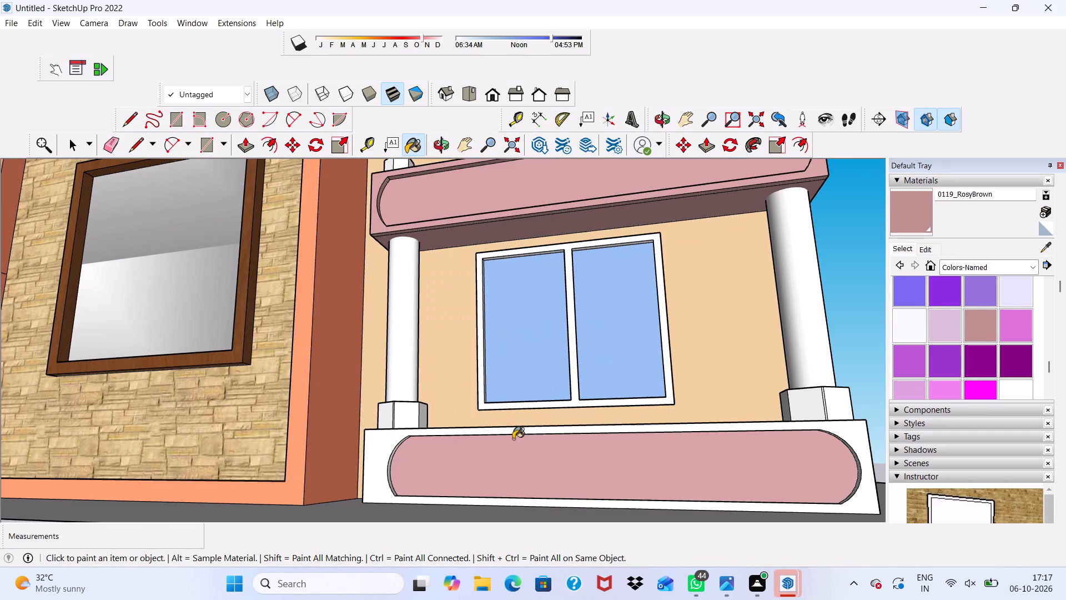
Paint the ground-level band's top ledge, the narrow strip along its front edge, and the front border with 0119_RosyBrown.
middle_click_drag(507, 434, 494, 542)
left_click(461, 428)
scroll(449, 448, "up", 5)
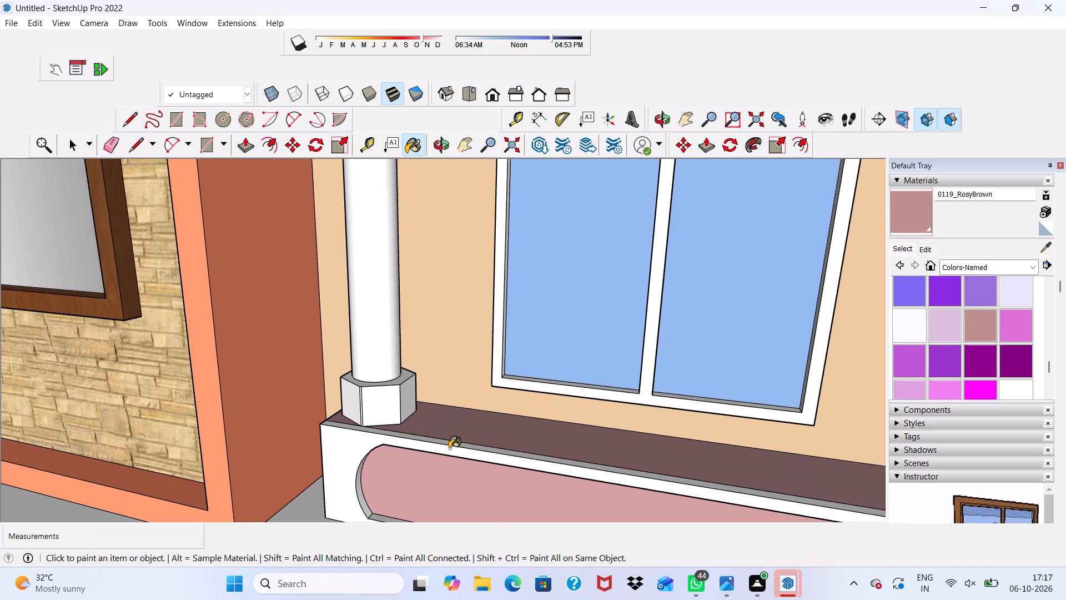
left_click(449, 443)
scroll(344, 457, "up", 2)
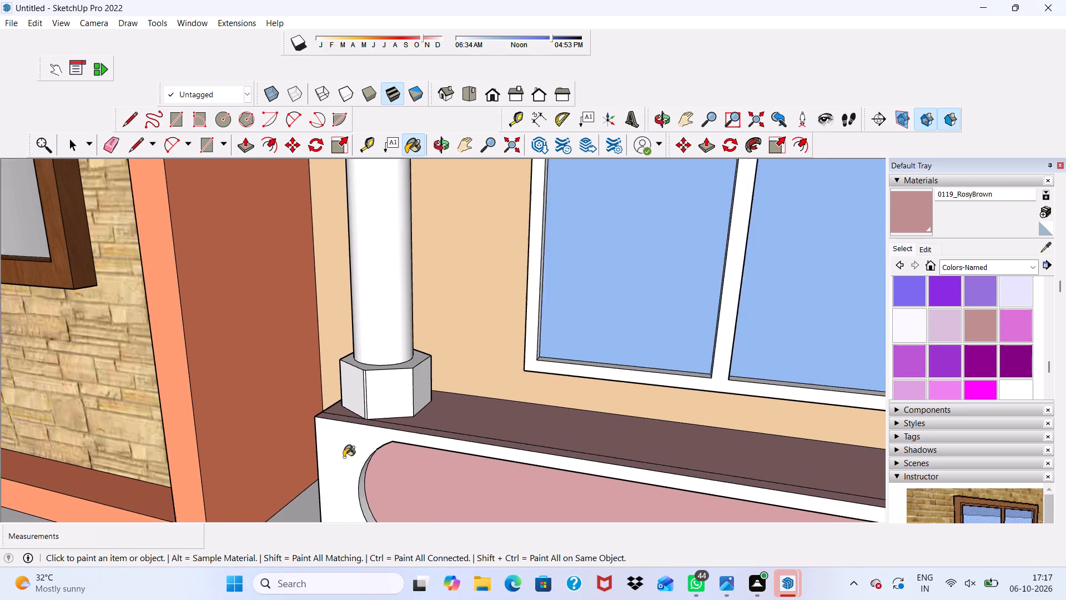
scroll(344, 457, "up", 3)
left_click(333, 455)
scroll(333, 455, "down", 5)
scroll(381, 502, "up", 5)
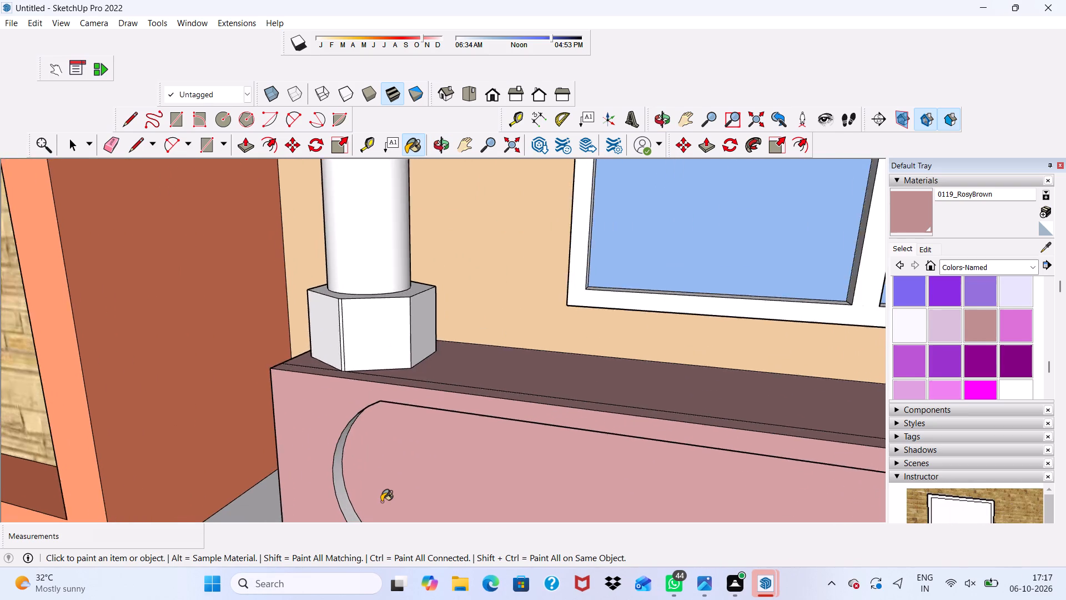
Paint the inner curved rim and upper rim of the ground-level band's recessed panel with 0119_RosyBrown.
scroll(381, 502, "up", 2)
left_click(330, 457)
scroll(344, 416, "down", 3)
middle_click_drag(356, 417, 449, 329)
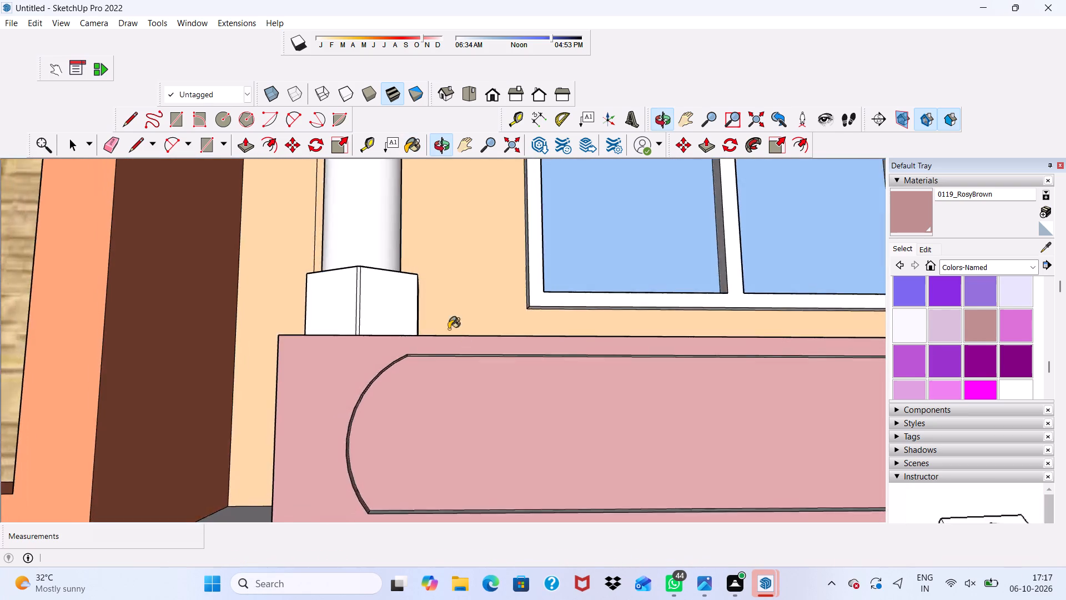
scroll(471, 366, "up", 4)
middle_click_drag(472, 368, 493, 331)
middle_click(493, 330)
left_click(495, 338)
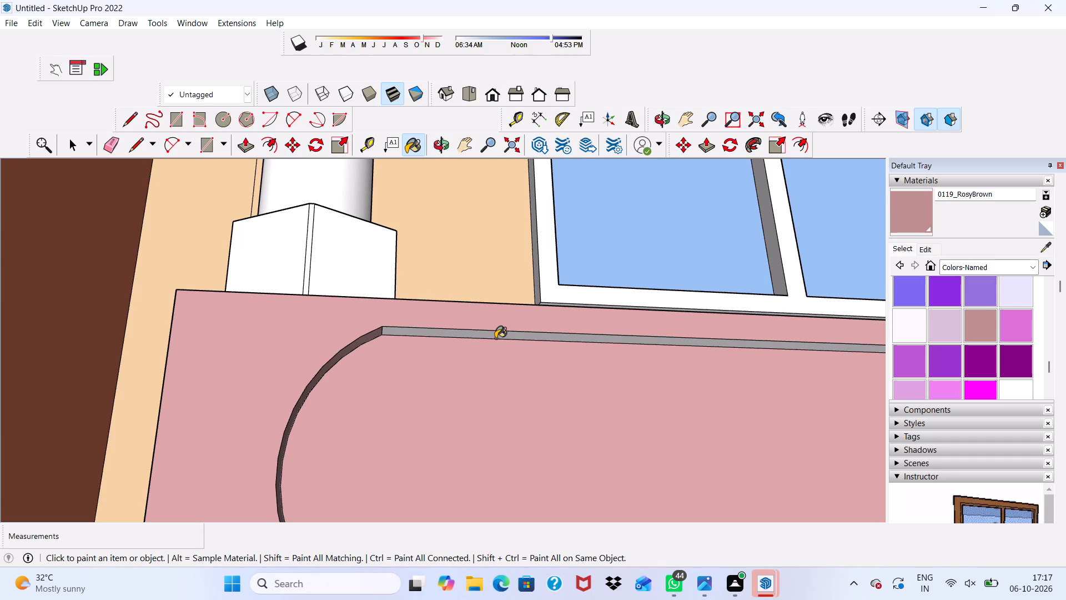
left_click(496, 338)
scroll(497, 333, "down", 8)
scroll(492, 336, "up", 2)
scroll(492, 336, "down", 1)
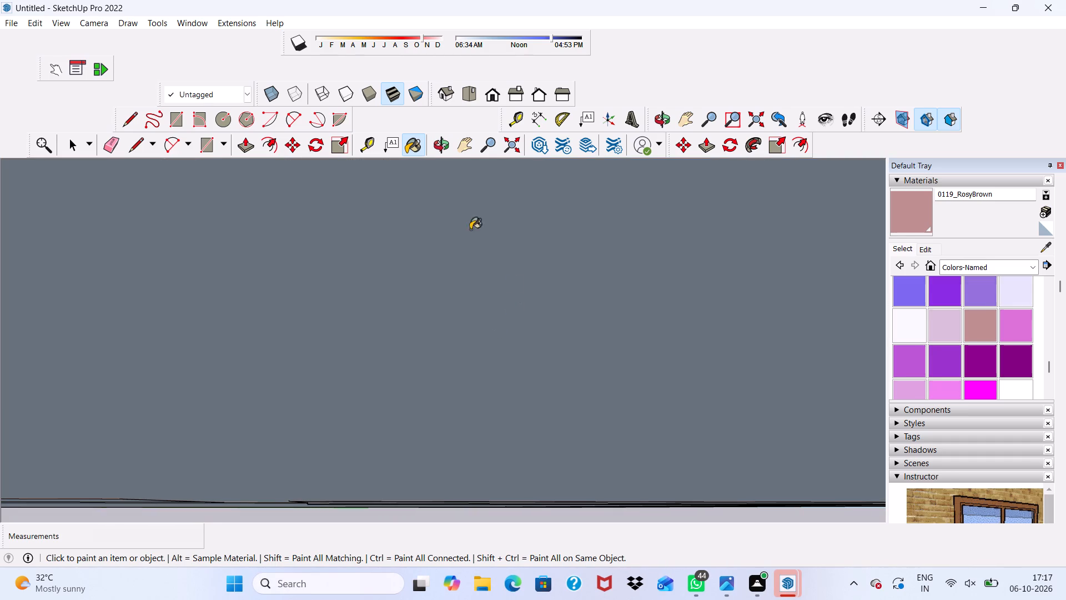
Paint the lower rim and outer curved rim of the ground-level band's recessed panel with 0119_RosyBrown.
left_click(486, 89)
scroll(480, 293, "down", 8)
scroll(444, 295, "up", 1)
scroll(415, 269, "down", 3)
scroll(411, 291, "up", 1)
scroll(423, 370, "down", 1)
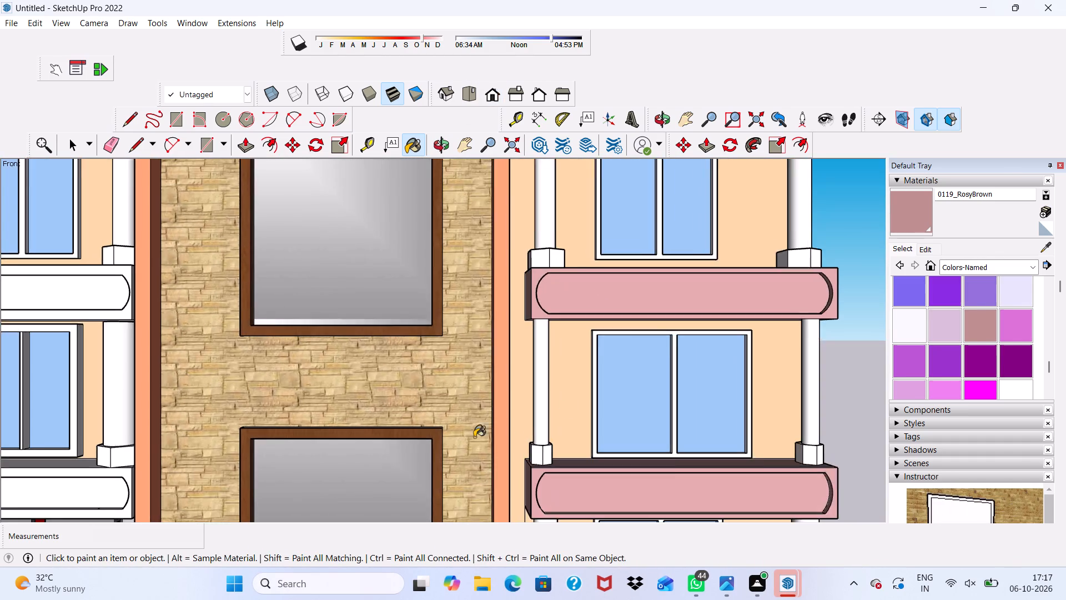
scroll(474, 437, "down", 6)
middle_click_drag(651, 423, 651, 489)
scroll(558, 342, "down", 9)
scroll(607, 423, "up", 3)
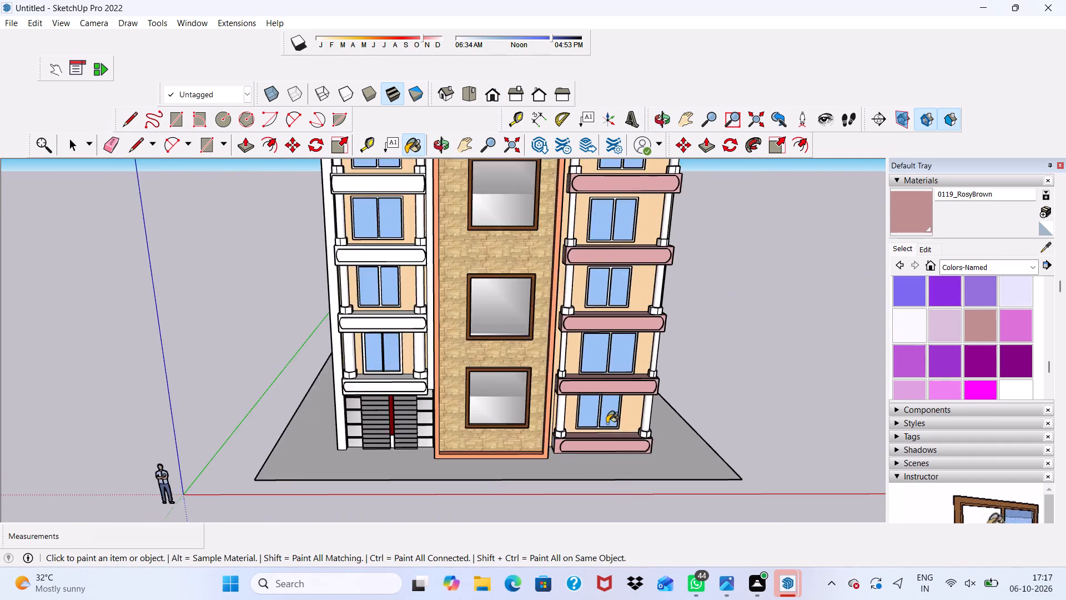
scroll(607, 423, "up", 17)
scroll(569, 385, "down", 1)
scroll(569, 384, "up", 5)
middle_click_drag(567, 375, 568, 385)
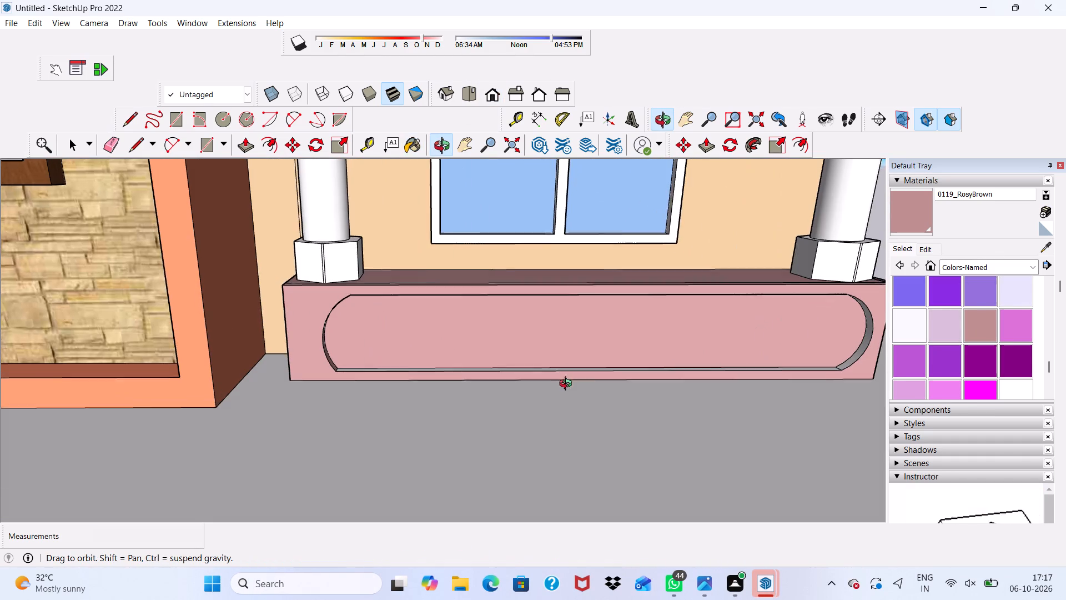
middle_click_drag(568, 385, 555, 414)
left_click(533, 372)
middle_click_drag(551, 376, 667, 327)
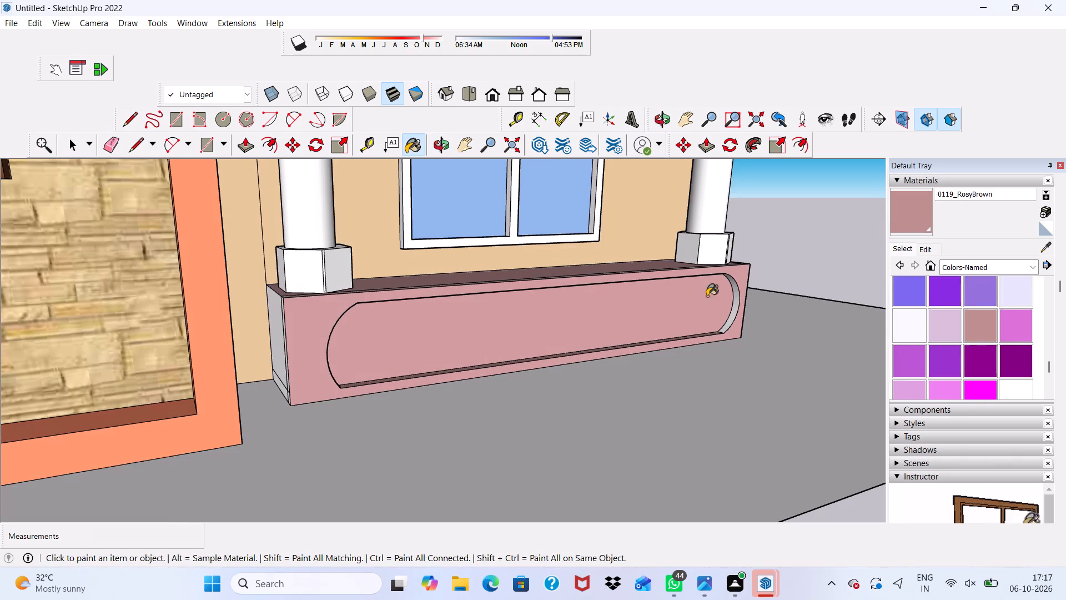
left_click(736, 296)
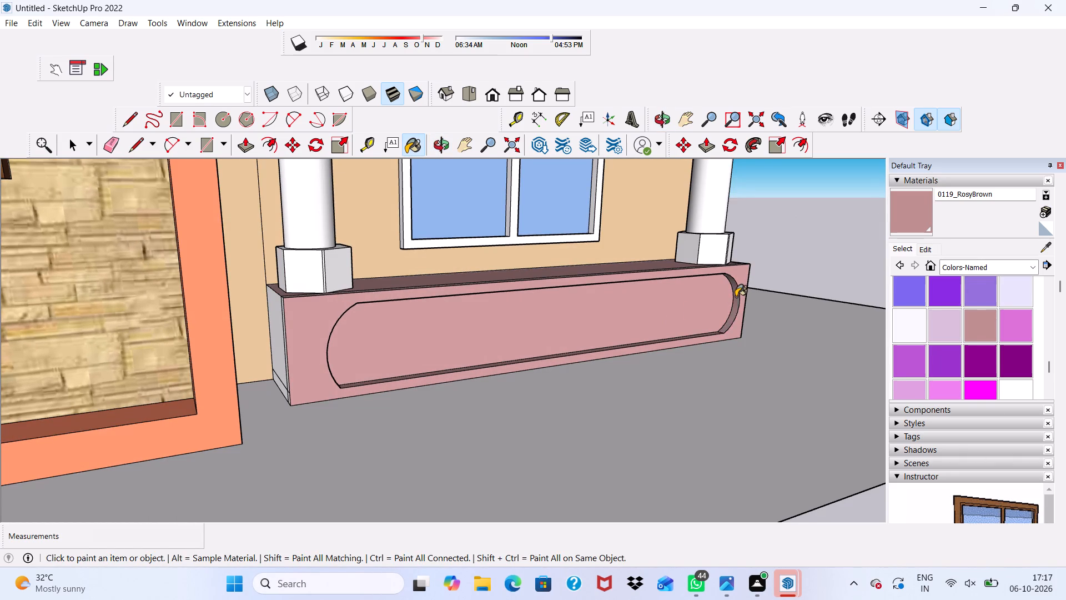
Paint the ground-level band's inner end, facing the stone tower, and the narrow strip along its front edge with 0119_RosyBrown.
scroll(736, 297, "down", 3)
middle_click_drag(734, 301, 780, 305)
scroll(250, 461, "up", 4)
scroll(250, 461, "down", 1)
scroll(250, 461, "up", 1)
scroll(315, 330, "down", 4)
middle_click_drag(420, 321, 246, 335)
scroll(416, 367, "up", 3)
scroll(416, 367, "down", 1)
scroll(416, 367, "up", 1)
scroll(323, 263, "up", 5)
middle_click_drag(323, 263, 398, 264)
scroll(398, 264, "up", 4)
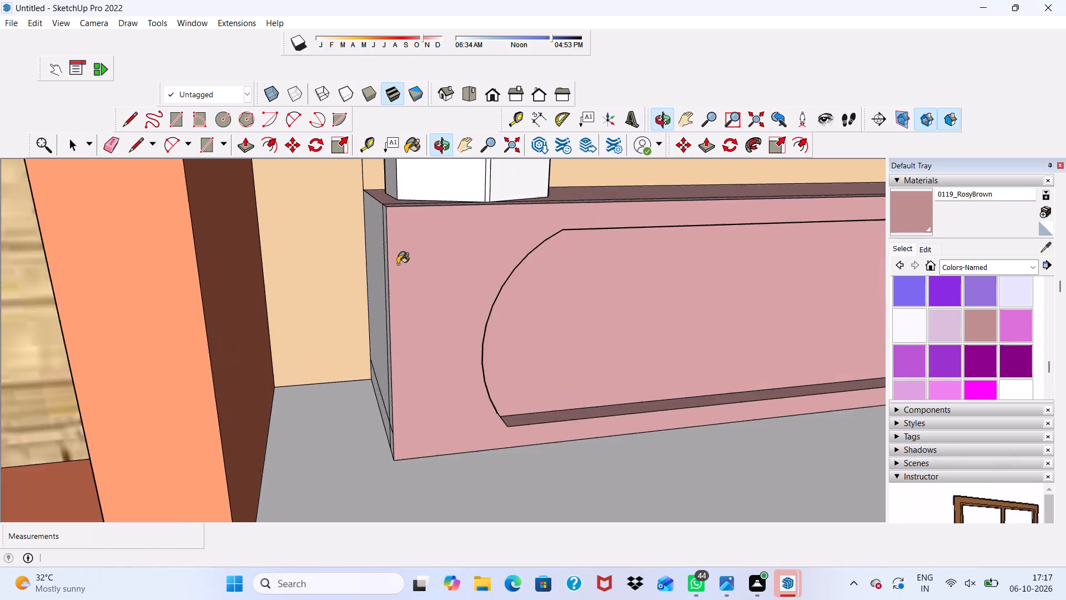
scroll(398, 264, "up", 3)
left_click(374, 224)
scroll(382, 246, "up", 4)
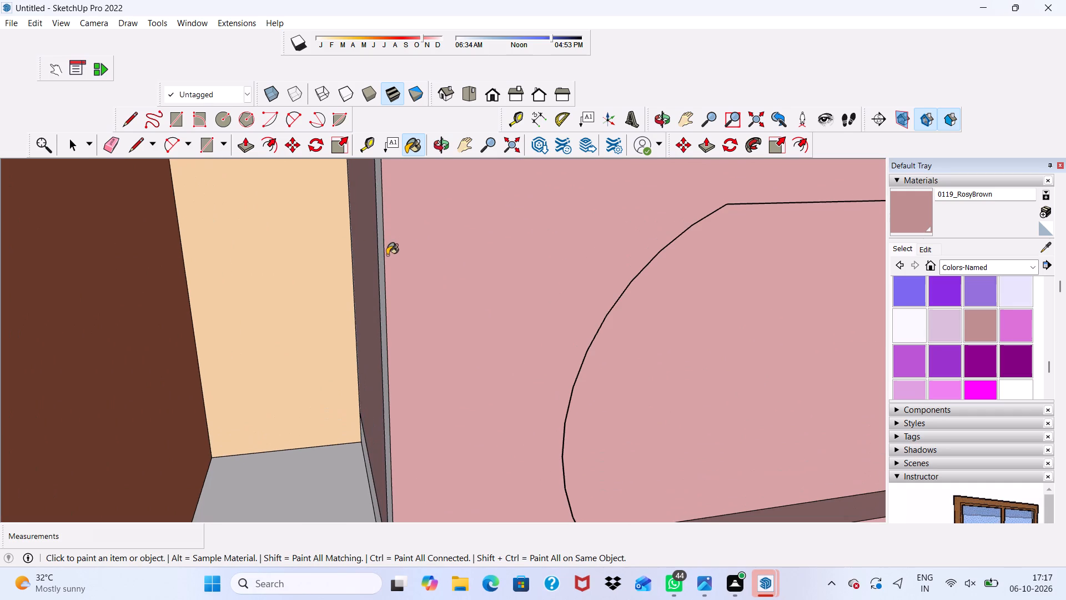
left_click(382, 266)
scroll(382, 266, "up", 1)
scroll(382, 266, "down", 3)
scroll(378, 528, "up", 3)
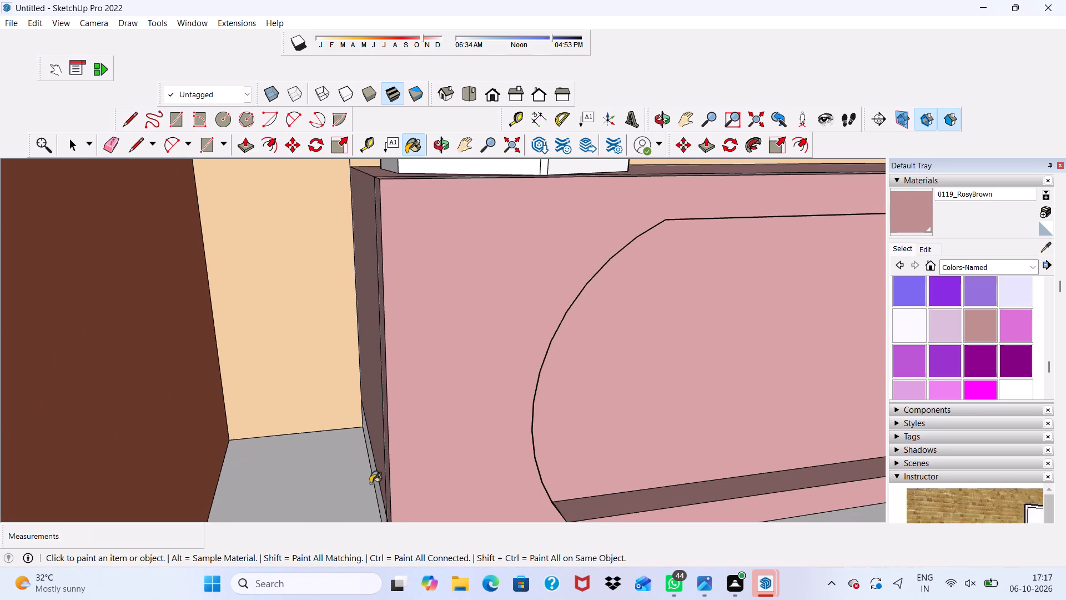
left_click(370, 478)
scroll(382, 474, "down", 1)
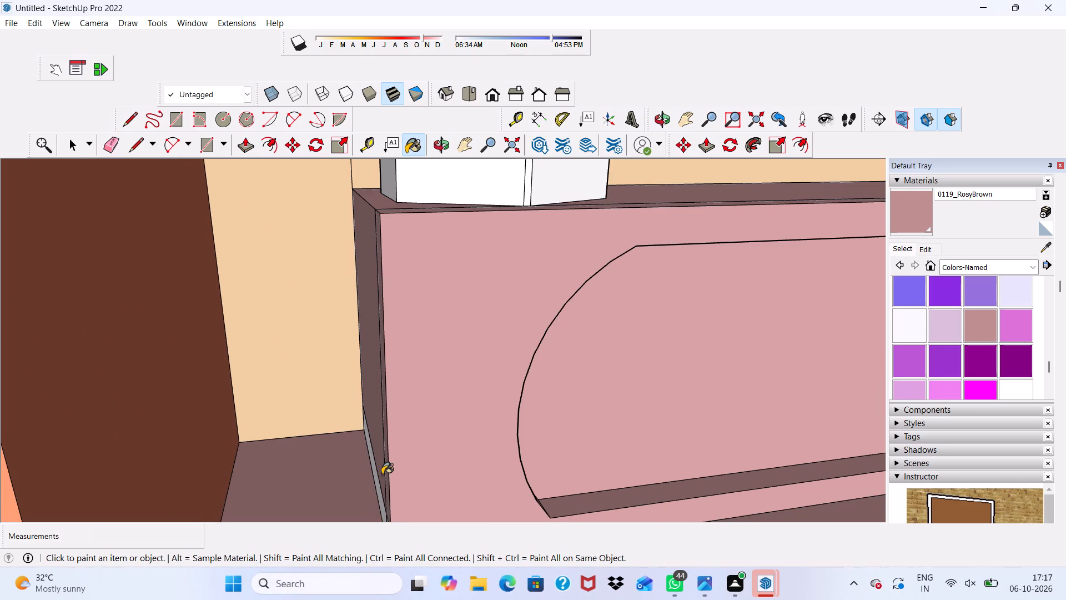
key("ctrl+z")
Paint the thin sliver along the base of the ground-level band's inner end with 0119_RosyBrown.
scroll(383, 476, "up", 8)
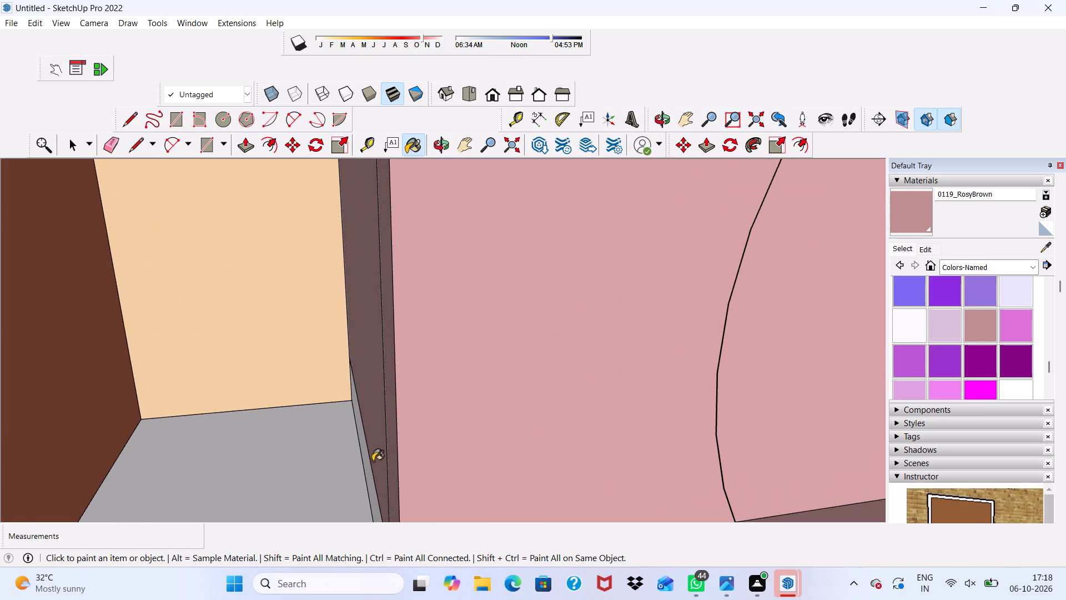
left_click(367, 463)
scroll(363, 462, "down", 2)
scroll(362, 462, "up", 1)
scroll(362, 462, "down", 12)
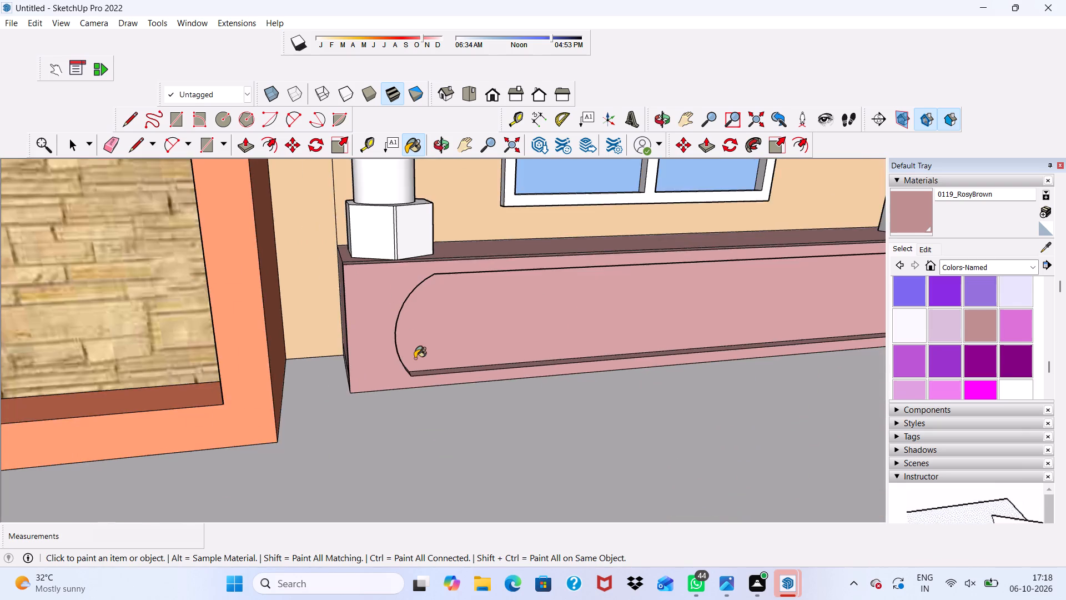
Paint the ground-level band's outer end and the narrow strip along its front edge with 0119_RosyBrown.
scroll(415, 358, "down", 5)
scroll(497, 373, "up", 1)
scroll(599, 332, "down", 7)
scroll(521, 326, "up", 1)
scroll(521, 329, "down", 2)
middle_click_drag(799, 261, 453, 207)
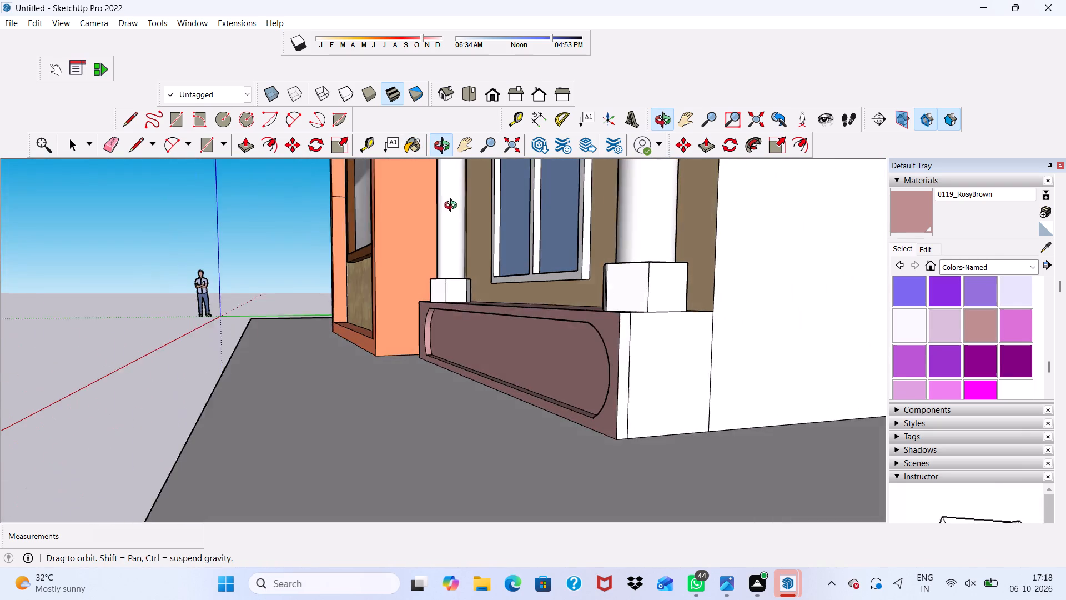
middle_click_drag(453, 207, 452, 206)
left_click(626, 379)
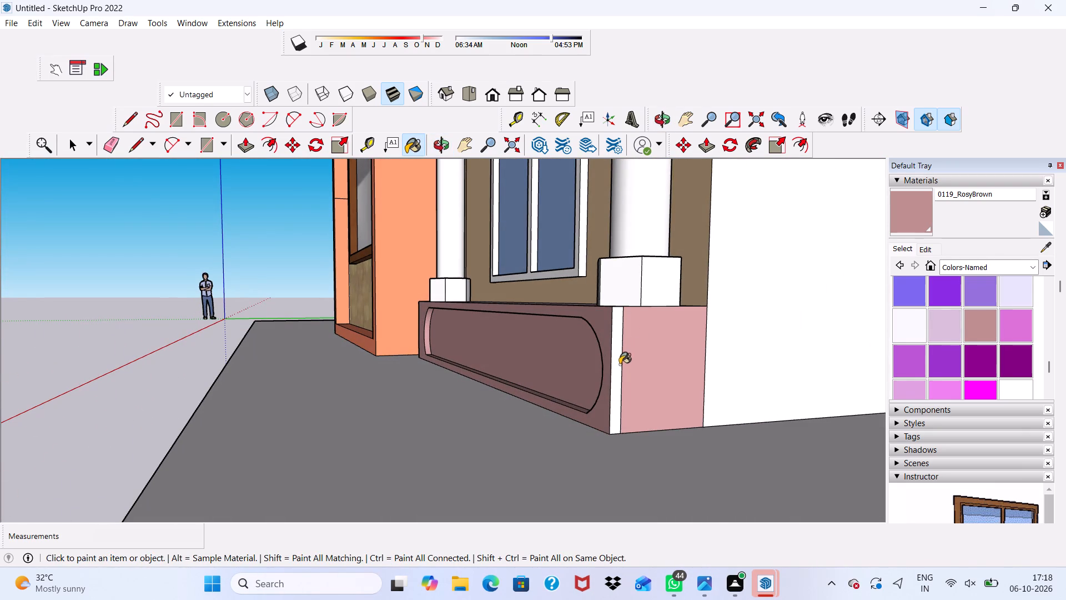
left_click(619, 366)
Paint the recessed front panel and surrounding border of the opposite wing's roof-level band with 0119_RosyBrown.
scroll(552, 397, "down", 5)
scroll(545, 409, "up", 1)
scroll(544, 411, "down", 5)
scroll(539, 419, "up", 1)
middle_click_drag(539, 419, 890, 312)
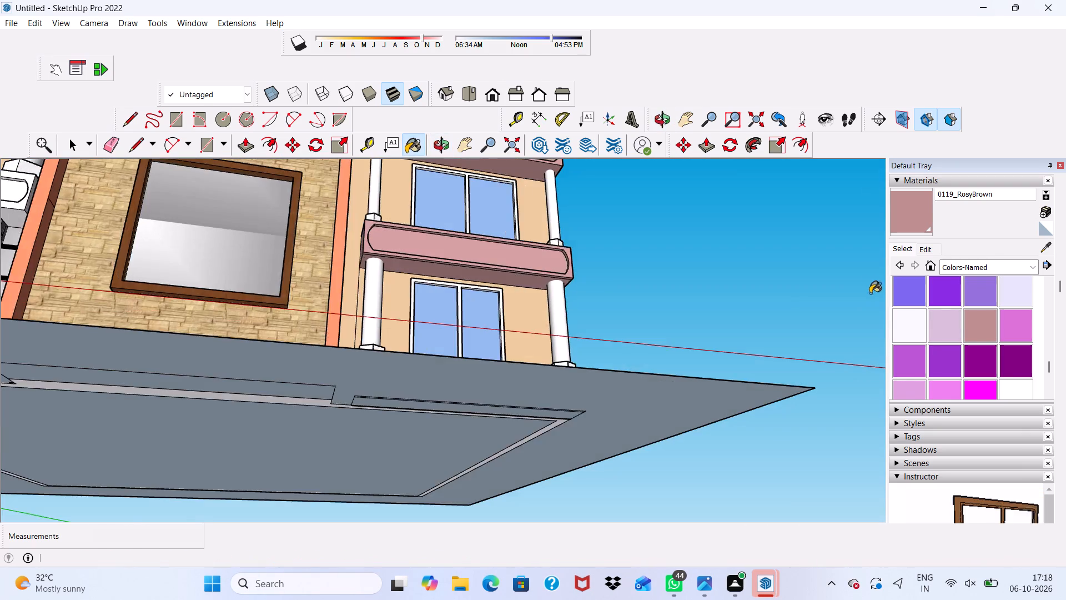
scroll(823, 286, "down", 15)
scroll(537, 361, "up", 1)
scroll(537, 362, "down", 1)
scroll(542, 258, "up", 3)
scroll(542, 258, "down", 6)
middle_click_drag(526, 264, 447, 350)
scroll(400, 344, "down", 5)
scroll(452, 210, "up", 11)
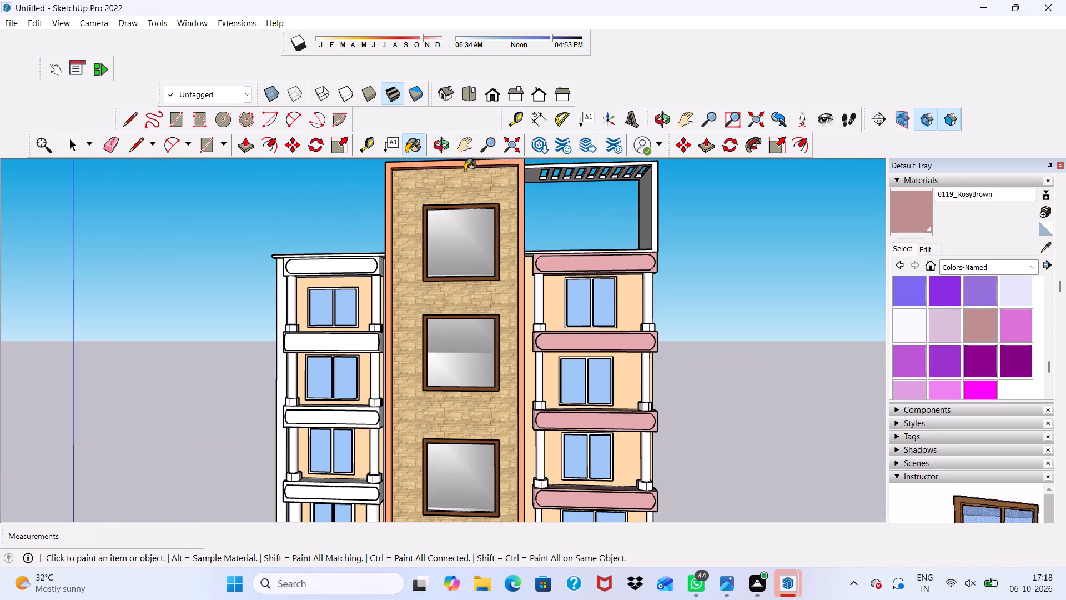
scroll(318, 259, "up", 13)
left_click(318, 262)
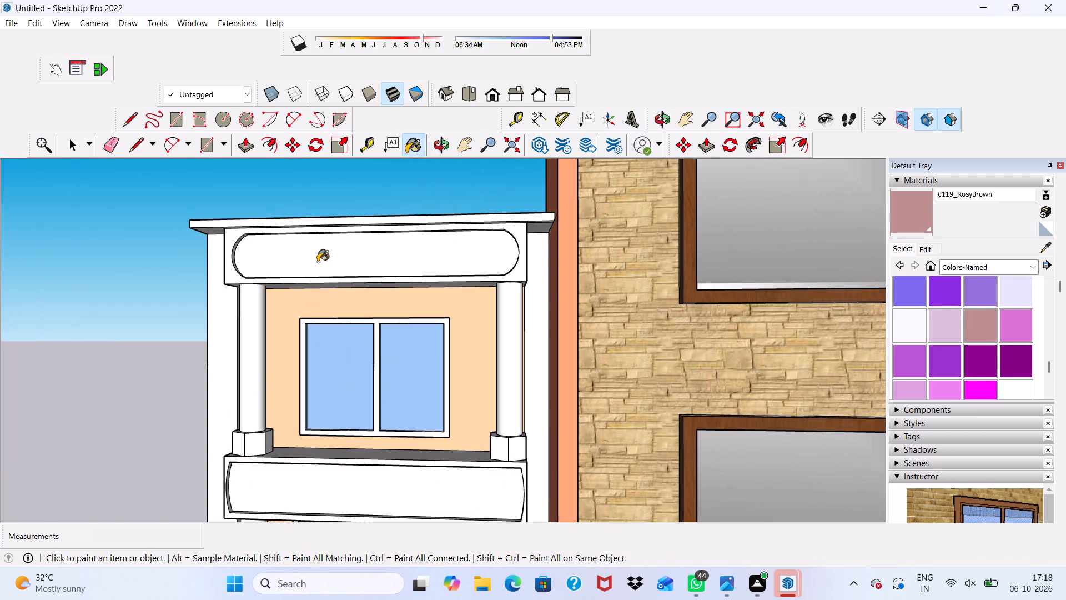
scroll(283, 261, "up", 3)
left_click(222, 248)
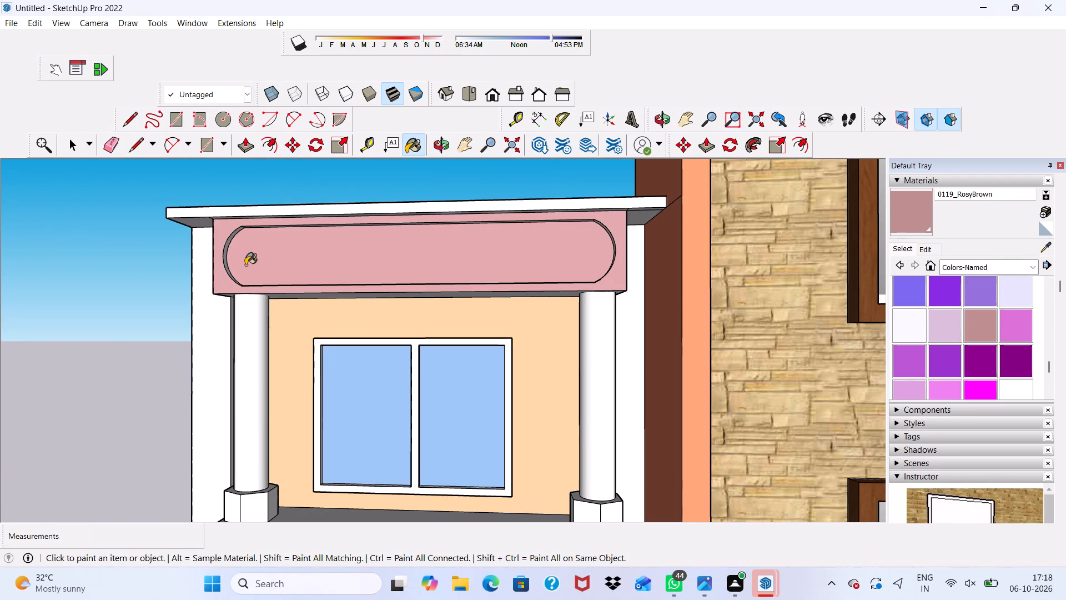
Paint the roof-level band's underside and the upper and curved rims of its recessed panel with 0119_RosyBrown.
scroll(245, 265, "down", 8)
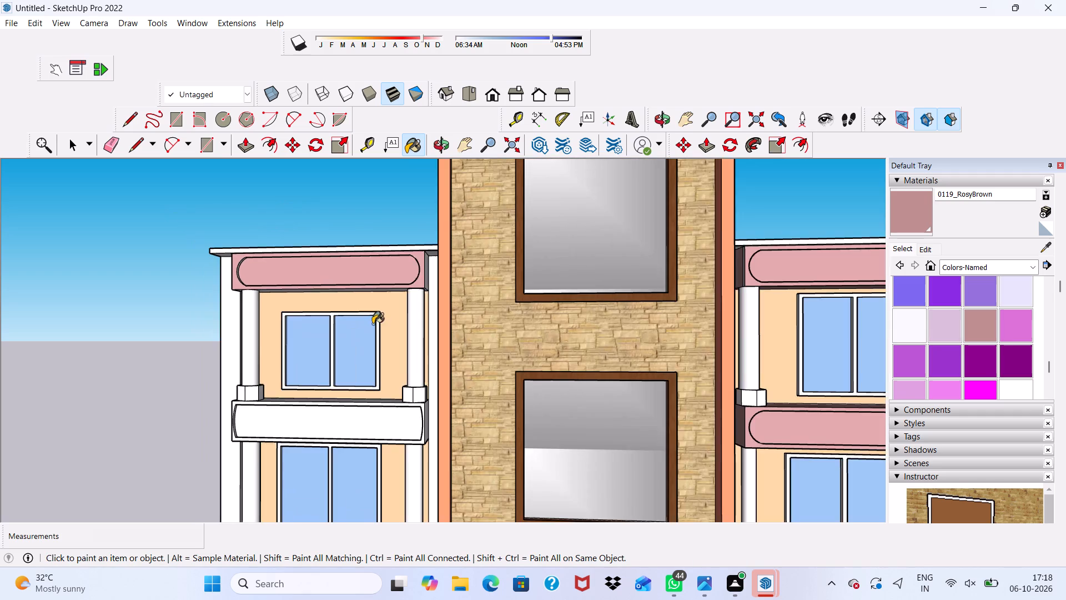
scroll(373, 324, "down", 2)
scroll(373, 323, "up", 1)
scroll(373, 323, "down", 4)
scroll(383, 329, "up", 11)
scroll(283, 330, "down", 1)
scroll(283, 330, "up", 2)
middle_click_drag(295, 352, 285, 255)
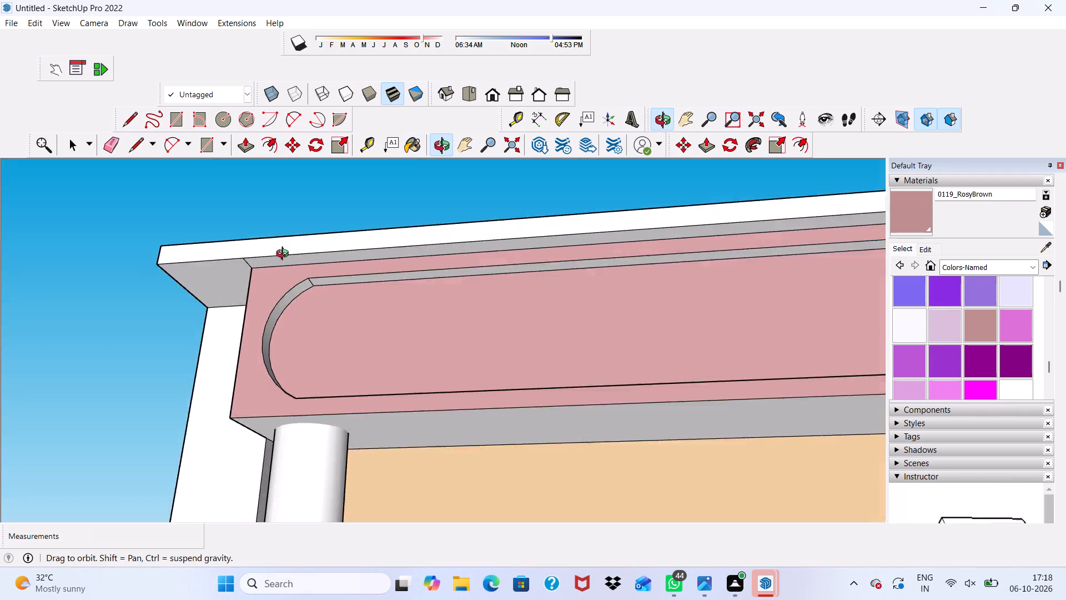
middle_click_drag(285, 255, 264, 219)
scroll(308, 286, "up", 3)
left_click(331, 277)
left_click(270, 317)
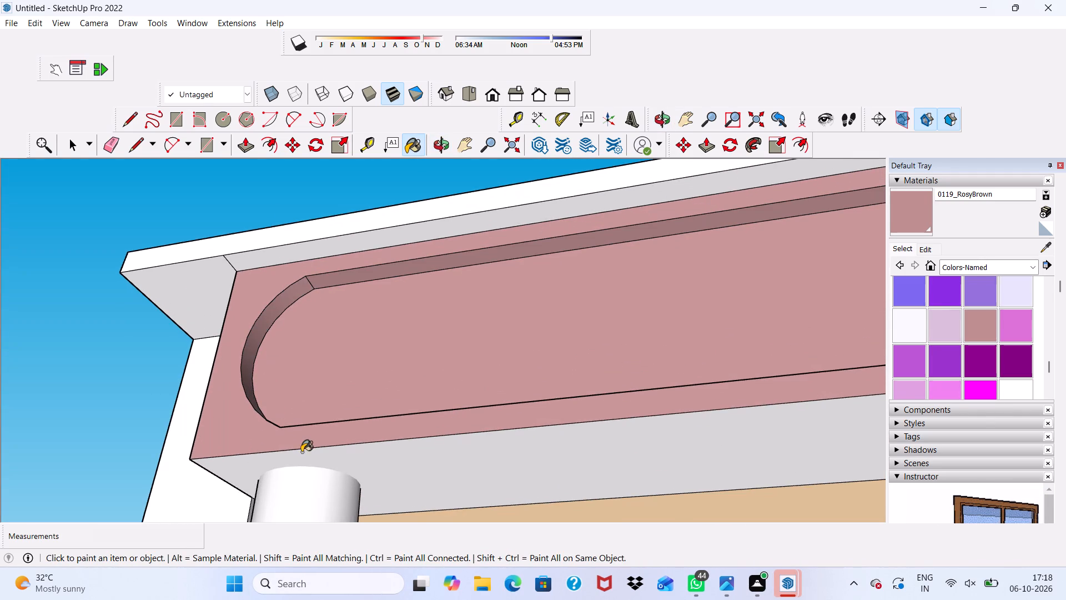
left_click(302, 452)
scroll(301, 450, "down", 8)
middle_click_drag(321, 347, 539, 401)
scroll(706, 408, "up", 3)
left_click(640, 386)
Paint the outer and inner ends of the opposite wing's roof-level band with 0119_RosyBrown.
scroll(591, 397, "down", 5)
middle_click_drag(424, 381, 424, 385)
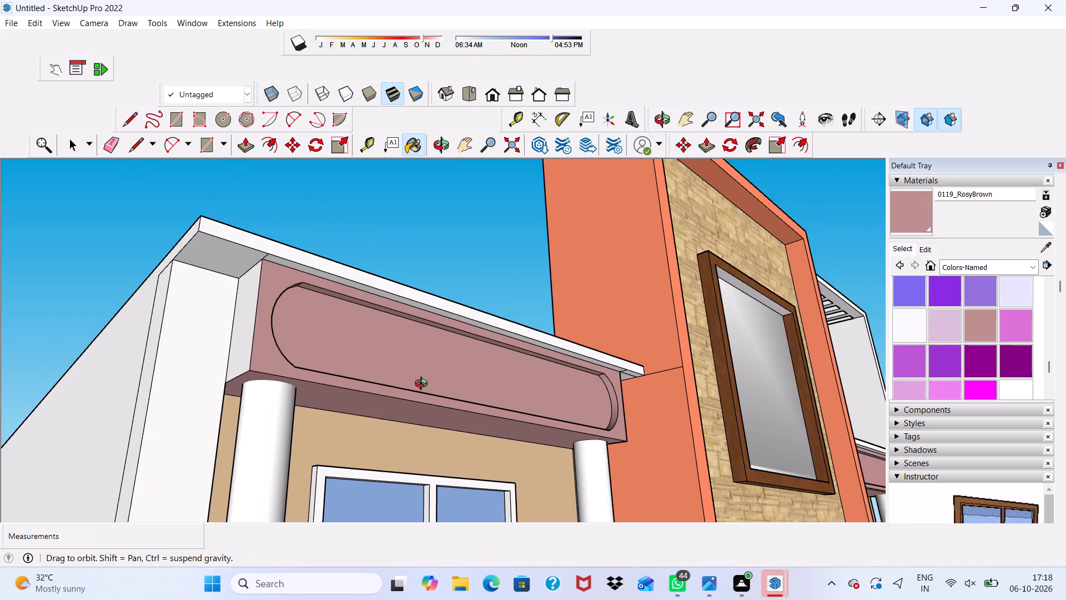
middle_click_drag(424, 385, 510, 438)
left_click(324, 384)
scroll(522, 372, "down", 4)
middle_click_drag(522, 372, 277, 503)
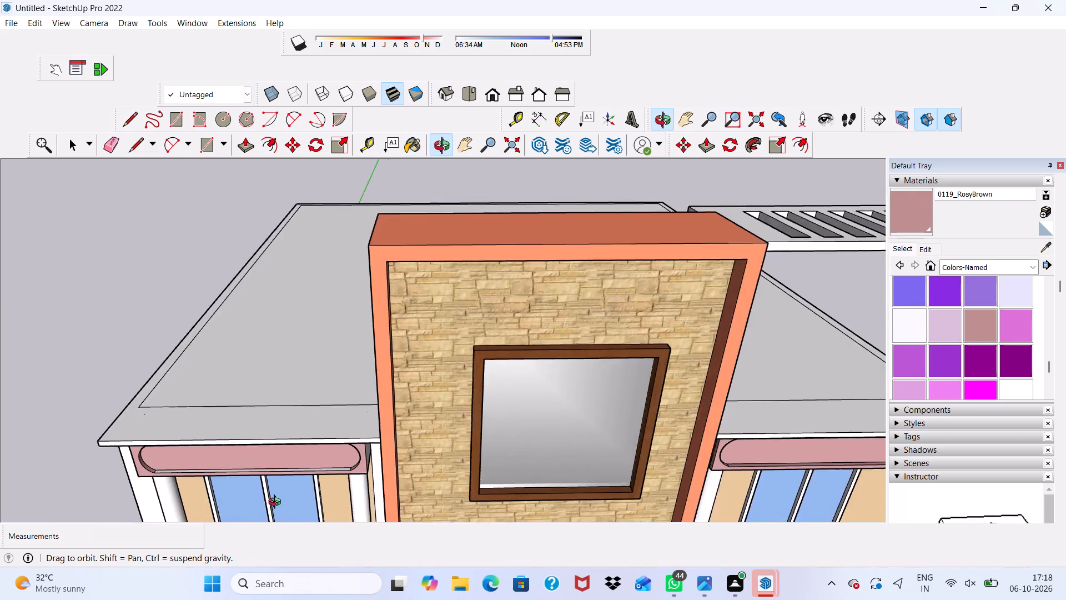
middle_click_drag(277, 503, 247, 401)
scroll(344, 434, "up", 9)
left_click(350, 361)
Paint the recessed front panel, border and top ledge of the balcony just below the roof-level band with 0119_RosyBrown.
scroll(258, 357, "down", 7)
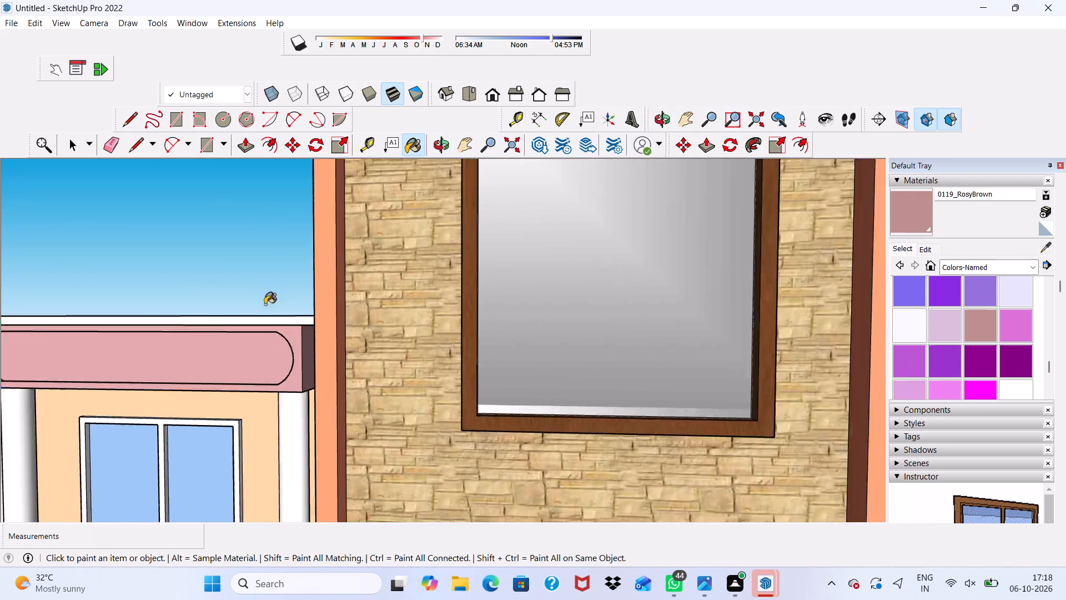
scroll(265, 304, "down", 10)
scroll(275, 370, "up", 10)
left_click(274, 370)
scroll(222, 366, "up", 7)
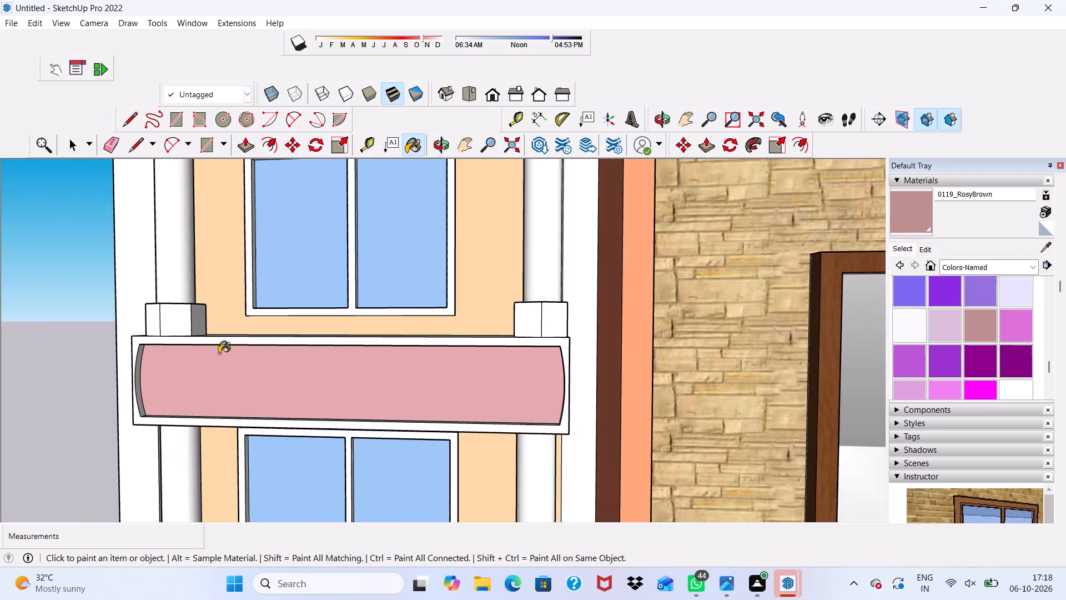
scroll(219, 353, "up", 3)
left_click(213, 335)
scroll(214, 336, "up", 4)
middle_click_drag(209, 287, 208, 333)
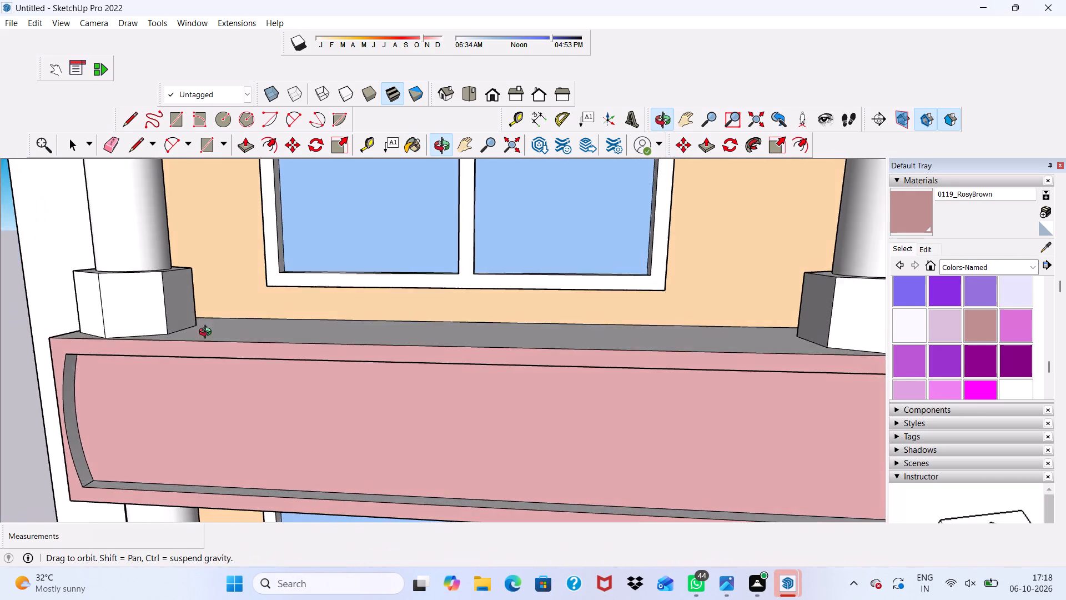
middle_click_drag(208, 333, 204, 342)
left_click_drag(225, 332, 222, 324)
Paint the outer curved rim and upper rim of that balcony's recessed panel with 0119_RosyBrown.
middle_click_drag(154, 436, 163, 360)
scroll(110, 348, "up", 4)
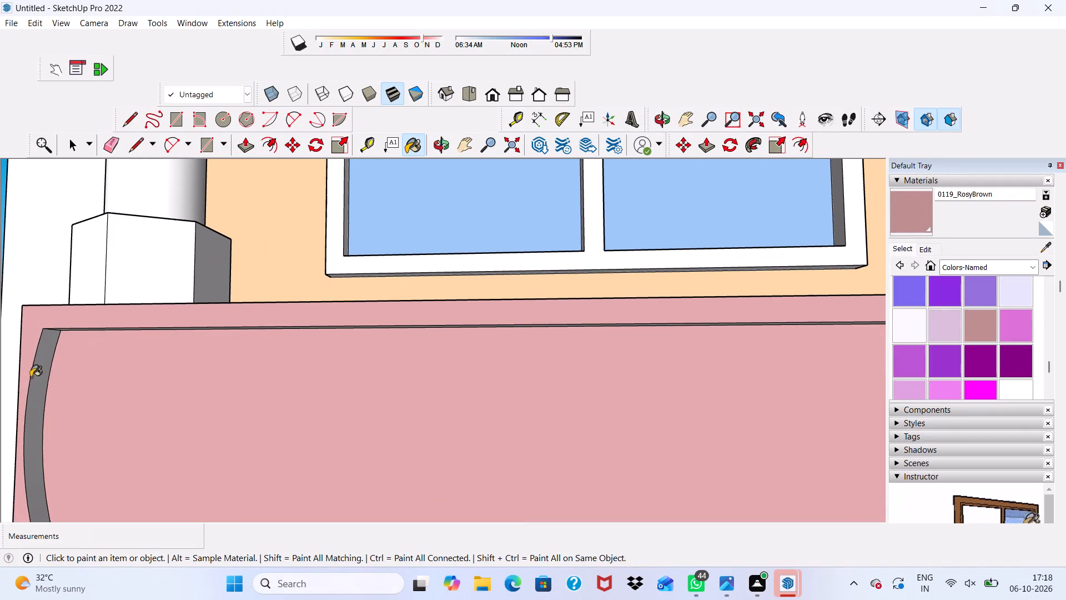
left_click(41, 377)
middle_click_drag(127, 341, 164, 259)
left_click_drag(189, 272, 182, 266)
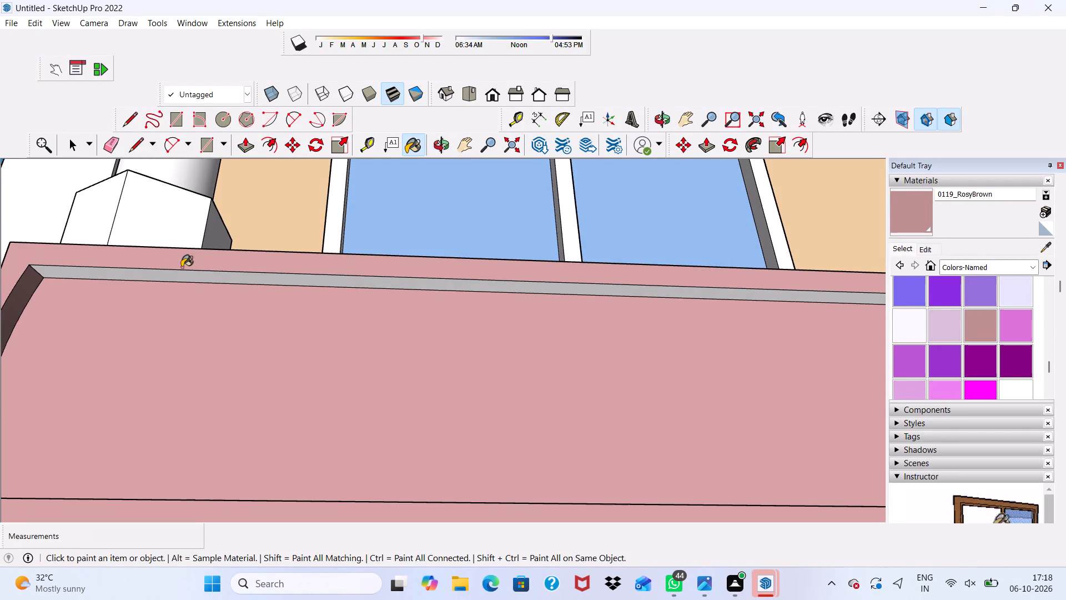
left_click(184, 275)
scroll(184, 275, "down", 4)
scroll(184, 275, "up", 1)
scroll(185, 279, "down", 7)
Paint the lower rim and inner curved rim of the same balcony's recessed panel with 0119_RosyBrown.
middle_click_drag(390, 336, 338, 479)
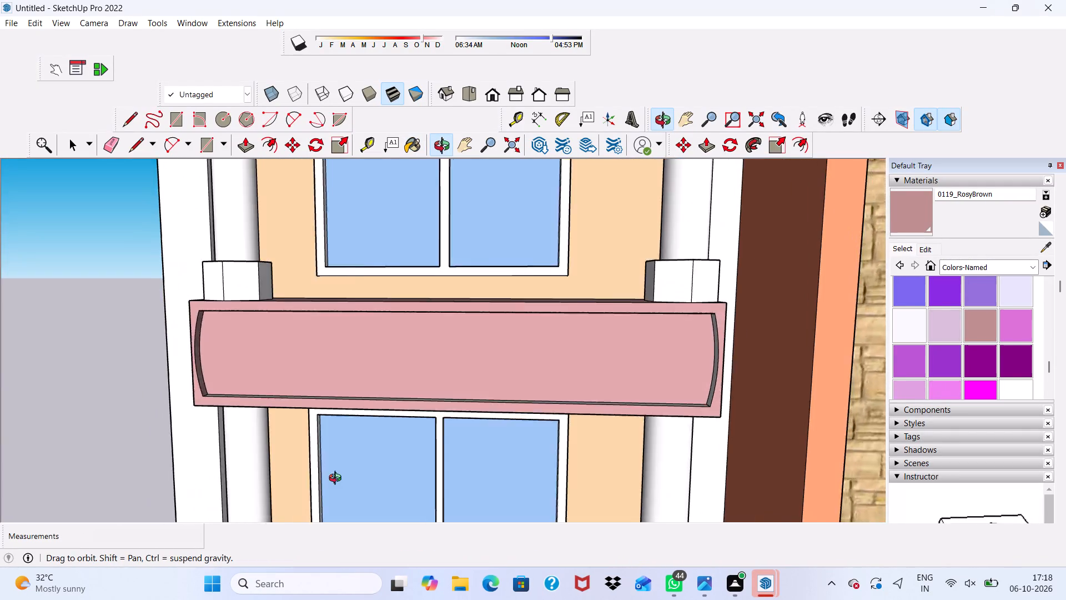
middle_click_drag(338, 479, 314, 496)
scroll(293, 371, "up", 4)
left_click(272, 392)
scroll(260, 420, "up", 6)
left_click(254, 392)
scroll(194, 314, "down", 3)
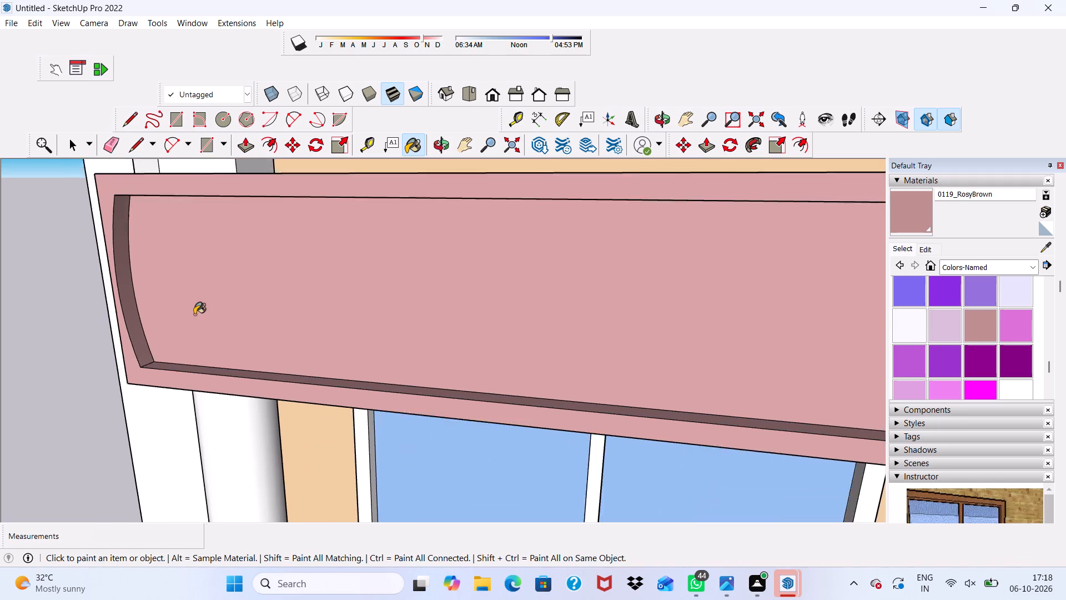
middle_click_drag(202, 315, 423, 289)
scroll(661, 278, "up", 2)
left_click(827, 251)
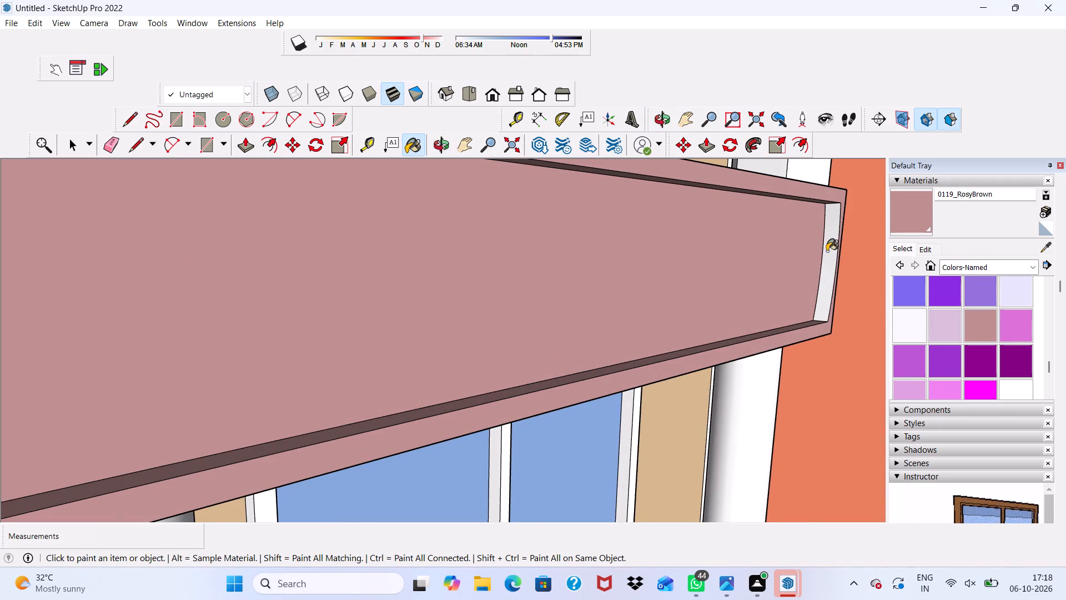
Paint the outer and inner ends of the same balcony with 0119_RosyBrown.
scroll(826, 251, "down", 5)
scroll(447, 323, "up", 1)
left_click(447, 323)
scroll(447, 323, "down", 2)
scroll(447, 323, "up", 1)
scroll(447, 323, "down", 5)
scroll(483, 314, "up", 1)
scroll(509, 322, "down", 1)
middle_click_drag(643, 259, 283, 266)
scroll(400, 288, "up", 5)
scroll(785, 334, "up", 1)
scroll(713, 288, "down", 6)
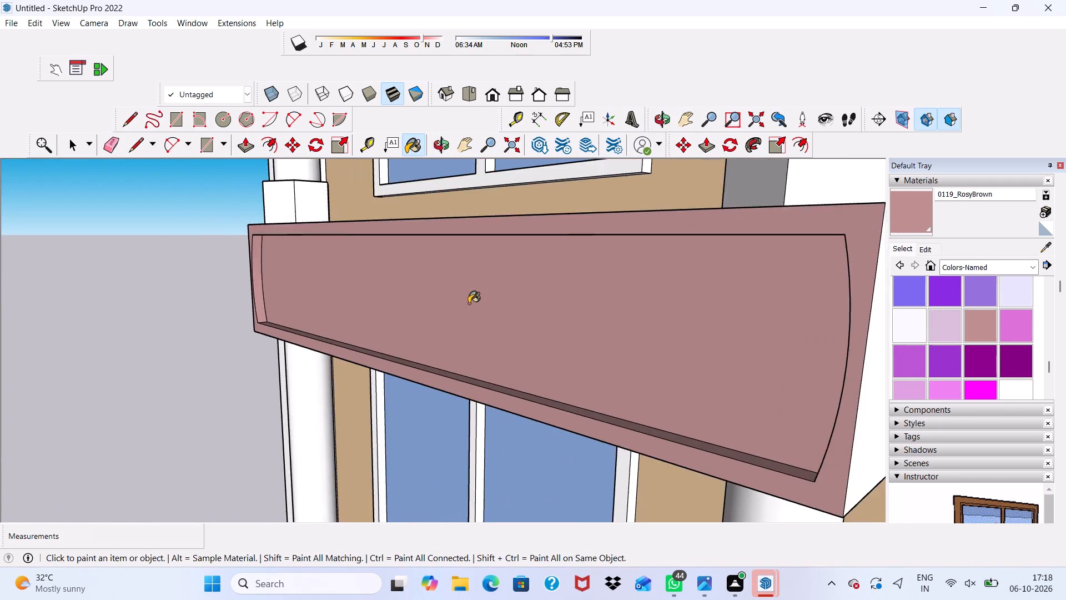
scroll(469, 303, "down", 2)
left_click(733, 327)
scroll(502, 268, "down", 6)
scroll(406, 244, "down", 11)
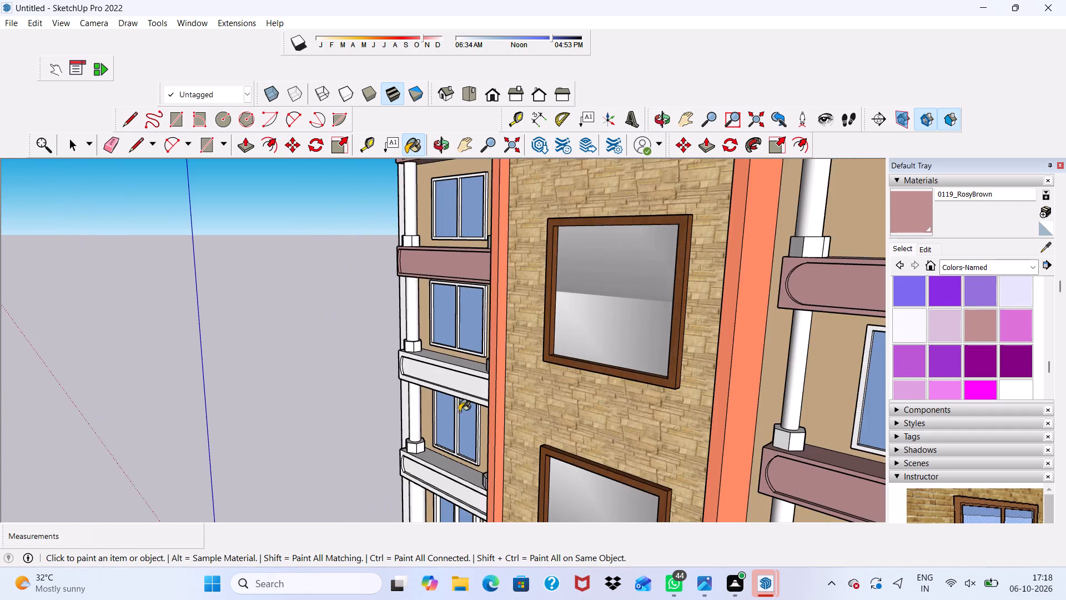
Paint the recessed front panel and border of the second balcony below the roof-level band with 0119_RosyBrown.
scroll(395, 419, "up", 10)
scroll(463, 266, "down", 4)
scroll(410, 307, "down", 4)
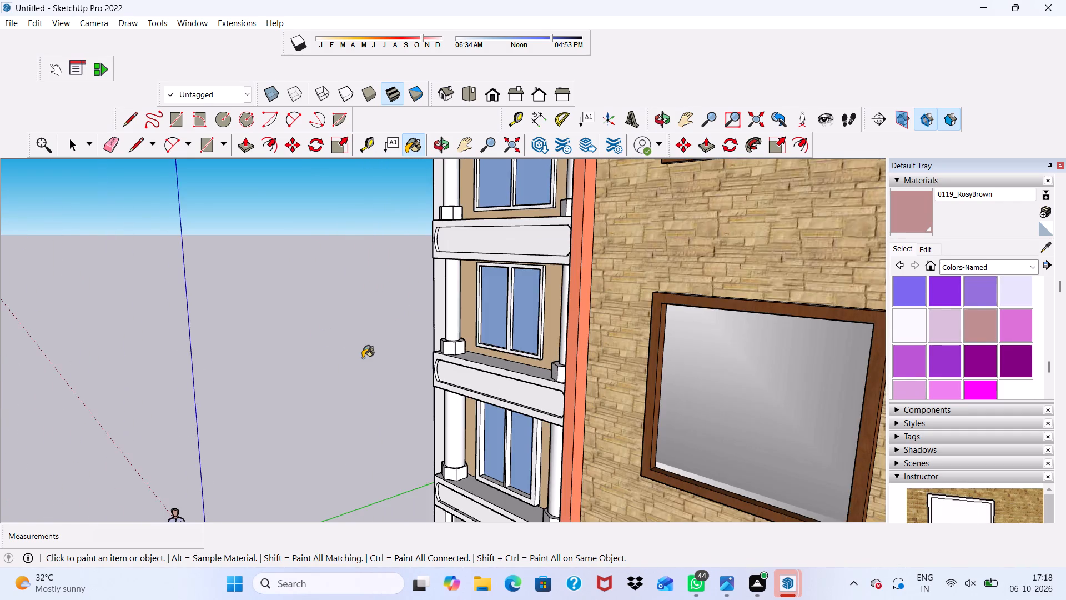
middle_click_drag(363, 358, 545, 303)
scroll(590, 285, "down", 9)
scroll(543, 481, "up", 2)
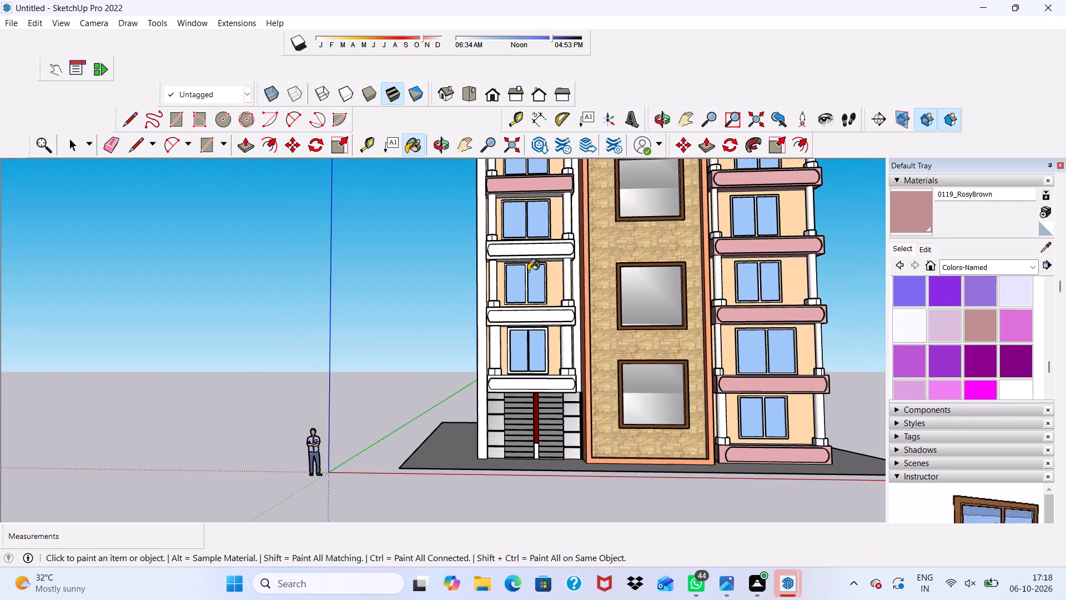
scroll(528, 261, "up", 5)
left_click(528, 242)
scroll(528, 244, "up", 10)
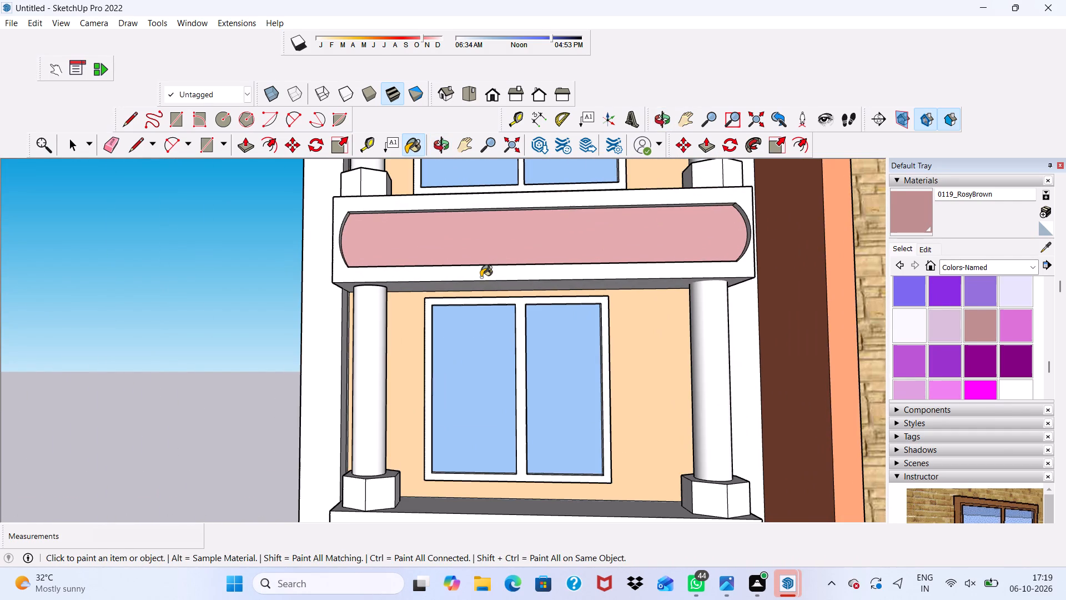
left_click(481, 277)
Paint the outer curved rim and upper rim of that balcony's recessed panel with 0119_RosyBrown.
scroll(353, 221, "up", 5)
middle_click_drag(354, 221, 0, 597)
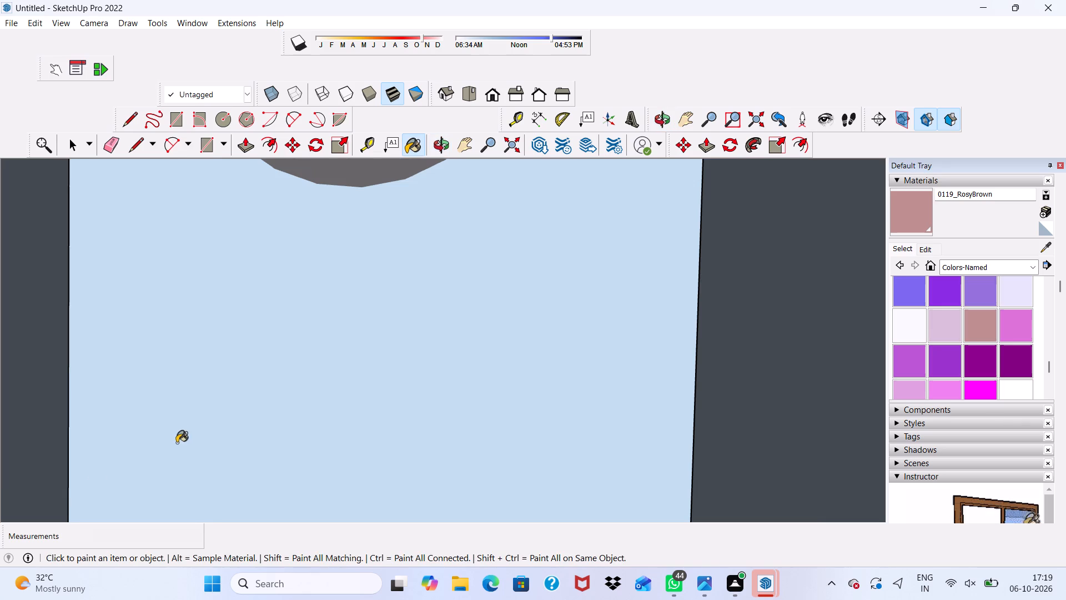
left_click(488, 94)
scroll(449, 352, "down", 11)
scroll(391, 193, "up", 9)
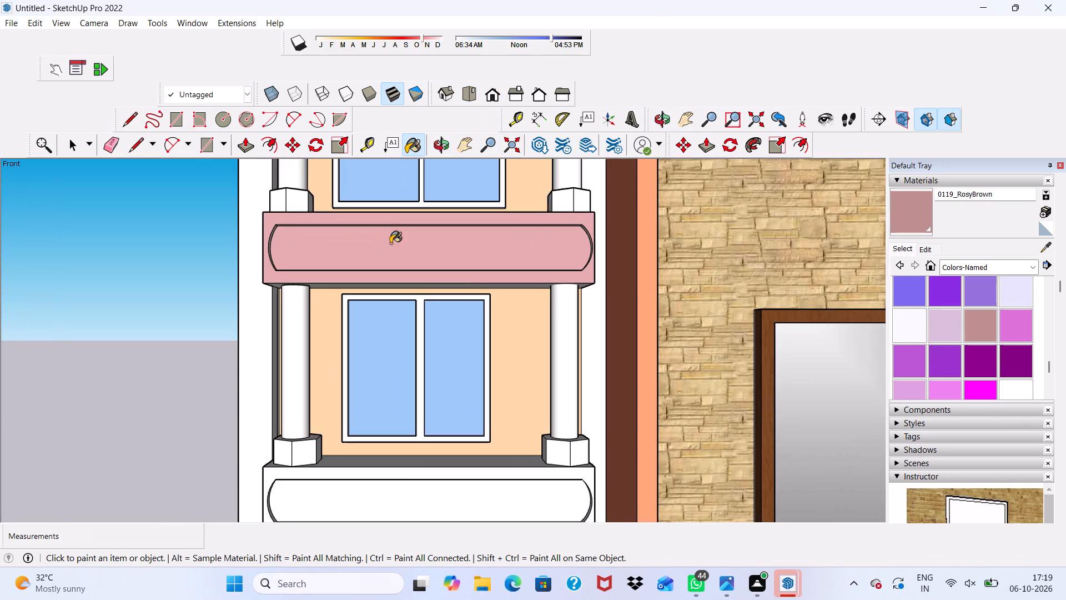
middle_click_drag(389, 243, 270, 225)
scroll(283, 270, "up", 7)
scroll(337, 227, "down", 4)
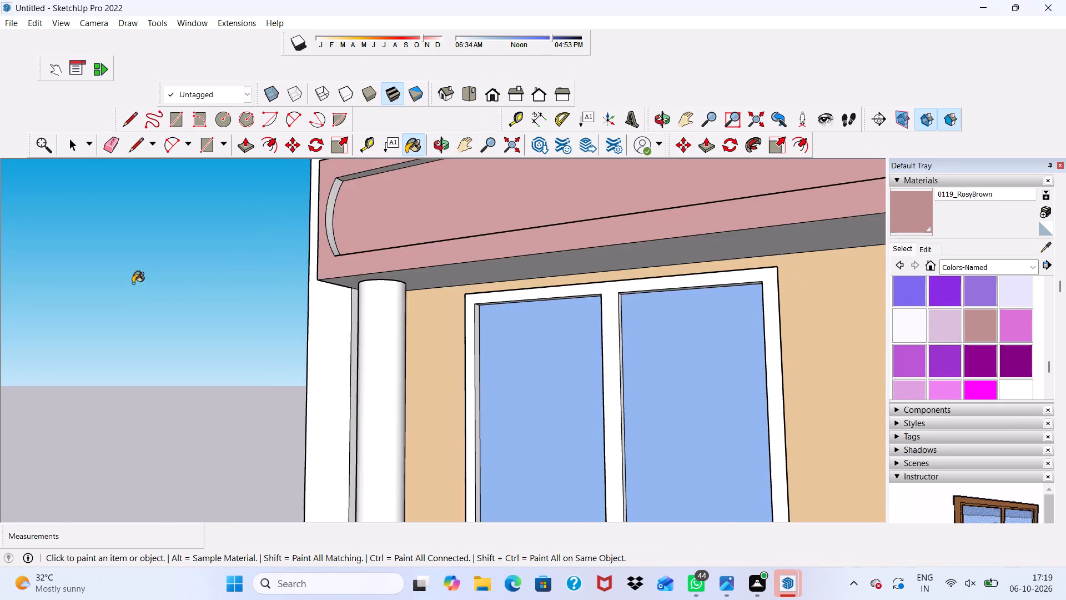
scroll(133, 283, "down", 3)
scroll(409, 239, "up", 6)
left_click(255, 246)
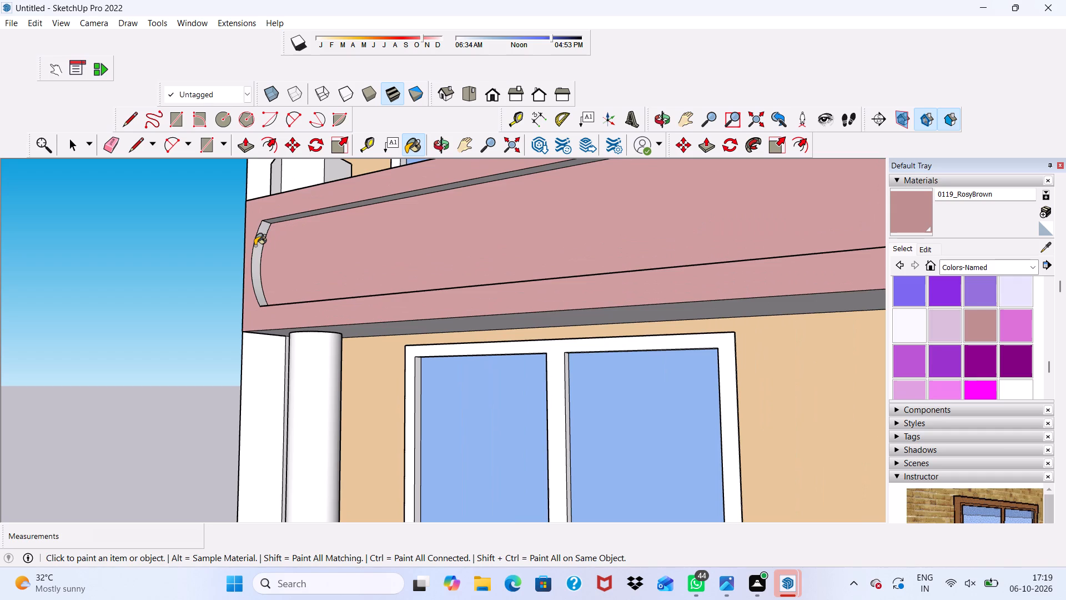
scroll(286, 200, "up", 3)
left_click(285, 222)
scroll(323, 252, "up", 7)
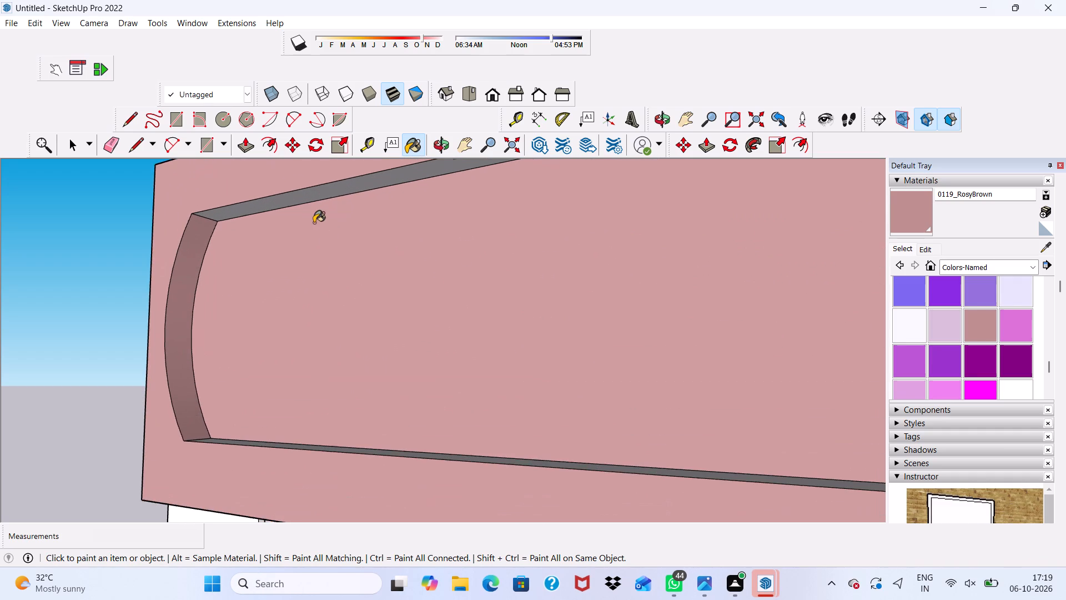
left_click(310, 196)
Paint the lower rim of the same balcony's recessed panel with 0119_RosyBrown.
scroll(349, 273, "down", 5)
middle_click_drag(414, 373, 415, 417)
scroll(408, 428, "up", 2)
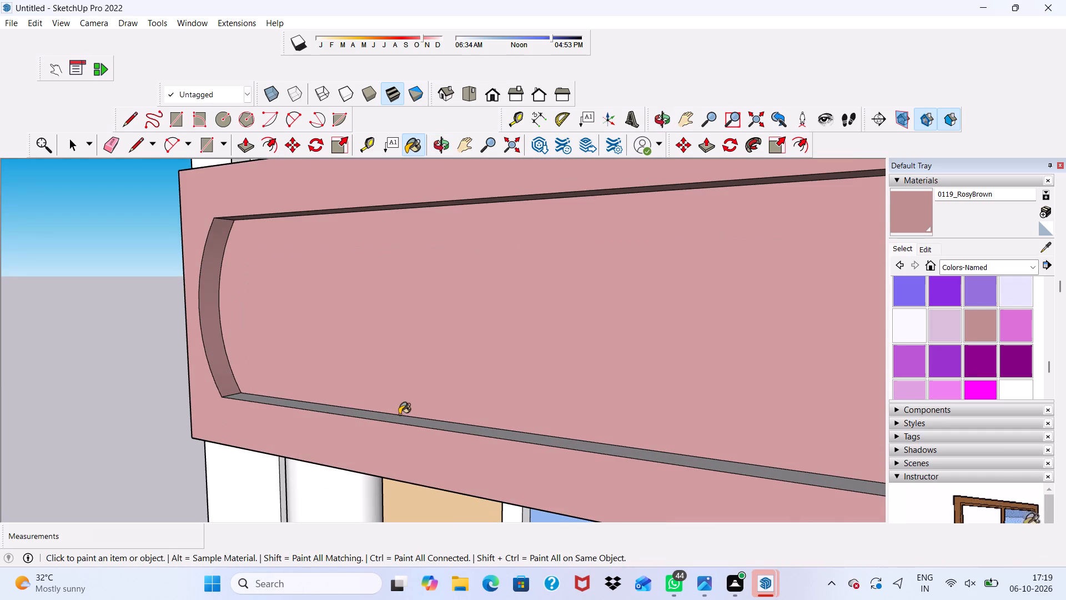
left_click(399, 414)
left_click(400, 422)
Paint the inner end and underside of the same balcony with 0119_RosyBrown.
scroll(333, 359, "down", 2)
scroll(332, 359, "up", 1)
scroll(331, 359, "down", 9)
scroll(344, 289, "up", 1)
scroll(344, 289, "down", 1)
scroll(338, 272, "up", 3)
scroll(323, 266, "down", 3)
middle_click_drag(270, 283, 329, 273)
scroll(328, 273, "up", 8)
left_click(358, 262)
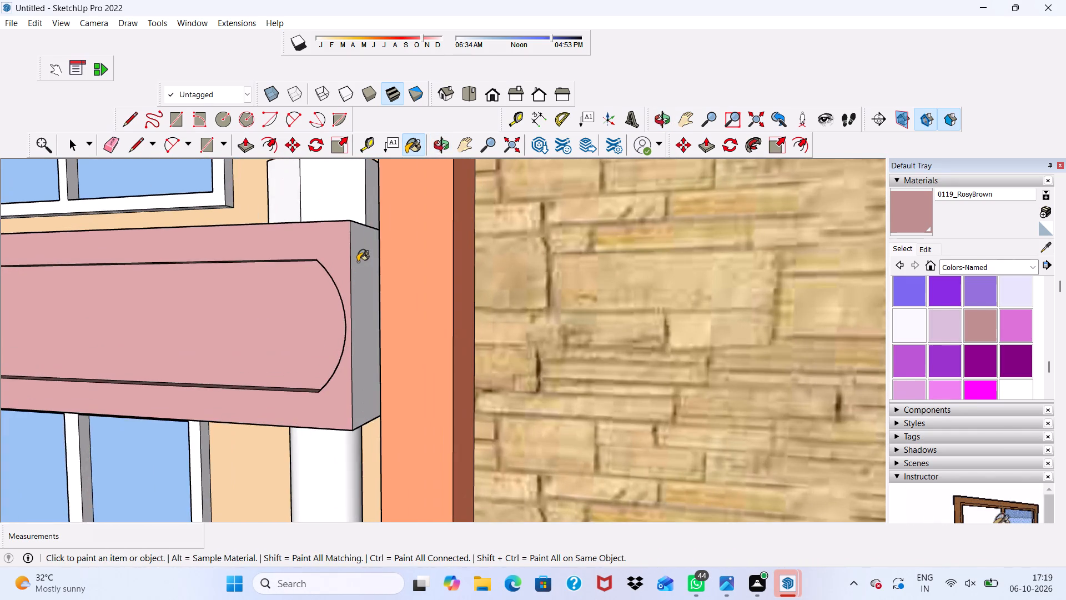
scroll(357, 261, "down", 7)
middle_click_drag(306, 308, 324, 213)
left_click(299, 313)
Paint the outer end and top ledge of the same balcony with 0119_RosyBrown.
scroll(298, 312, "down", 4)
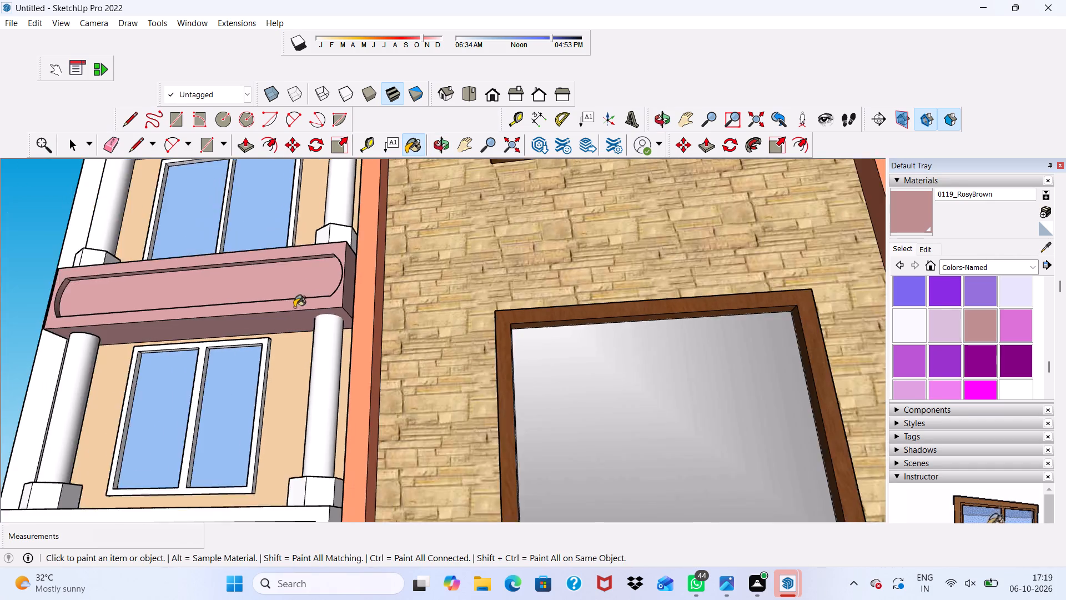
scroll(294, 307, "down", 6)
middle_click_drag(200, 192, 433, 313)
scroll(78, 296, "up", 4)
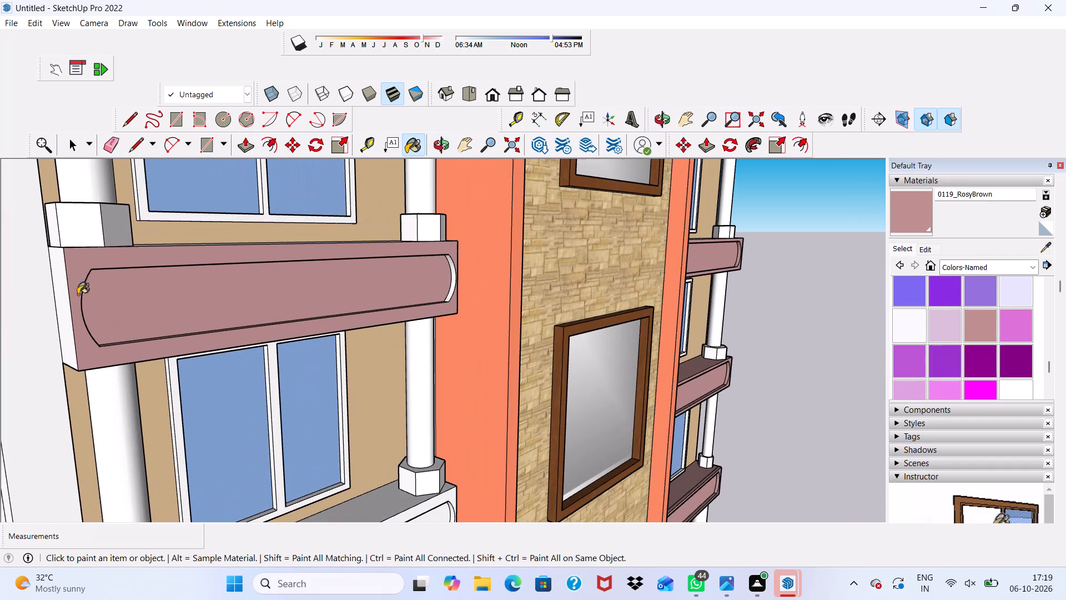
left_click(65, 294)
scroll(59, 263, "down", 3)
middle_click_drag(102, 291, 70, 356)
scroll(70, 358, "down", 1)
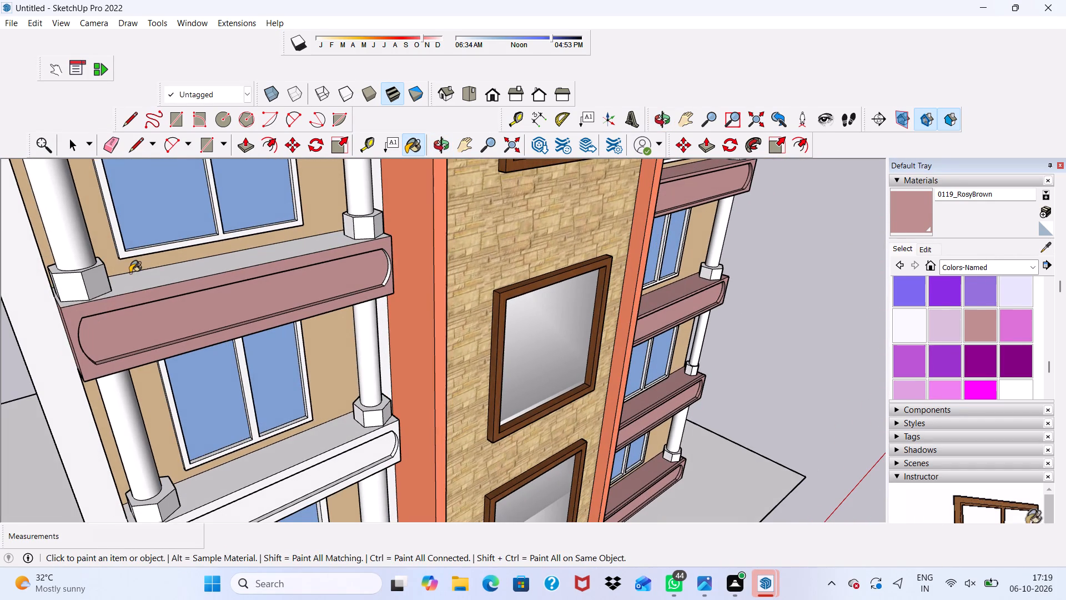
left_click(132, 281)
Paint the recessed front panel and border of the third balcony below the roof-level band with 0119_RosyBrown.
scroll(133, 283, "down", 11)
middle_click_drag(177, 408, 133, 274)
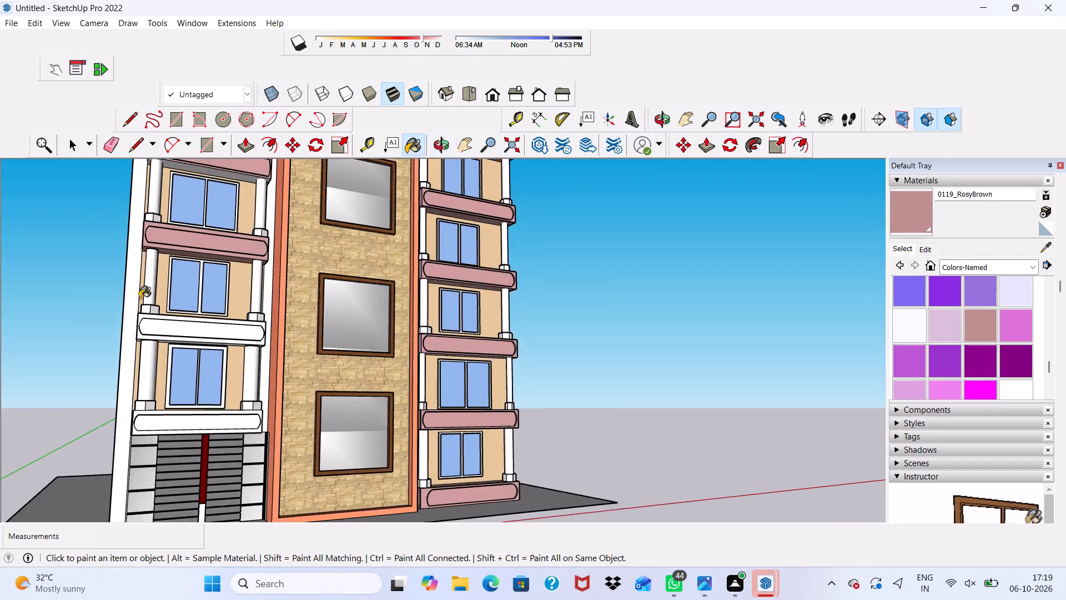
scroll(199, 354, "up", 9)
left_click(178, 306)
scroll(178, 306, "up", 3)
left_click(140, 347)
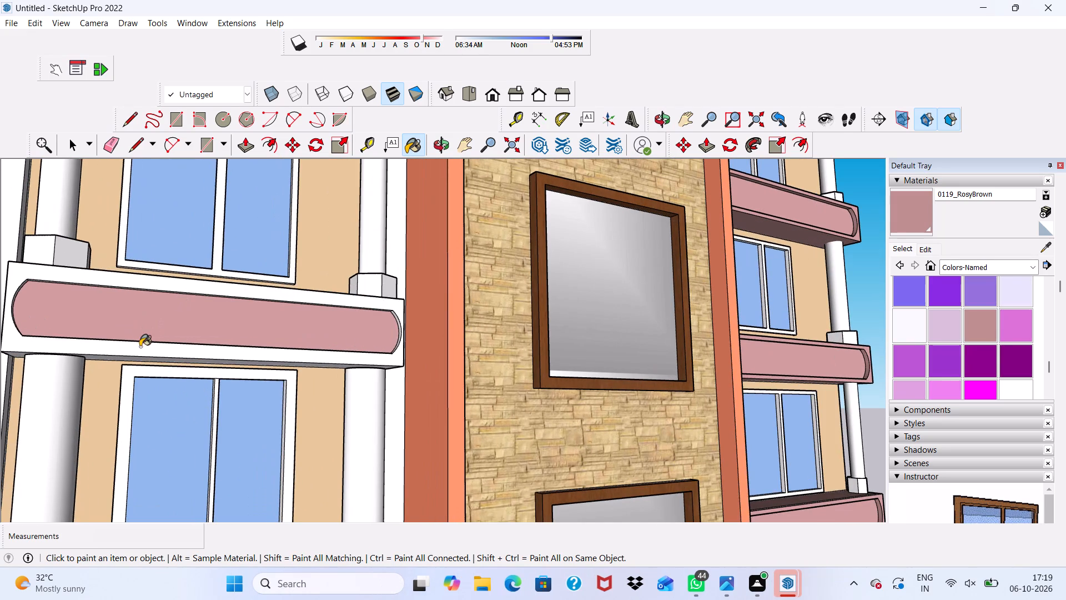
Paint the upper, outer curved and lower rims of that third balcony's recessed panel with 0119_RosyBrown.
middle_click_drag(109, 338, 1, 262)
scroll(88, 279, "up", 10)
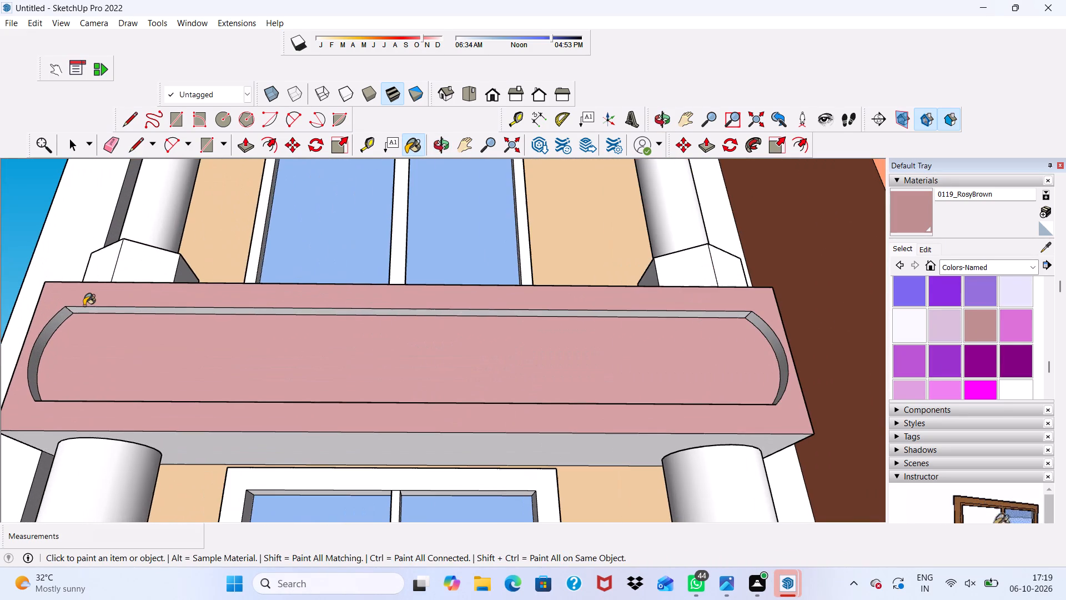
left_click_drag(84, 306, 80, 312)
left_click(46, 337)
middle_click_drag(174, 377, 175, 377)
scroll(174, 377, "down", 1)
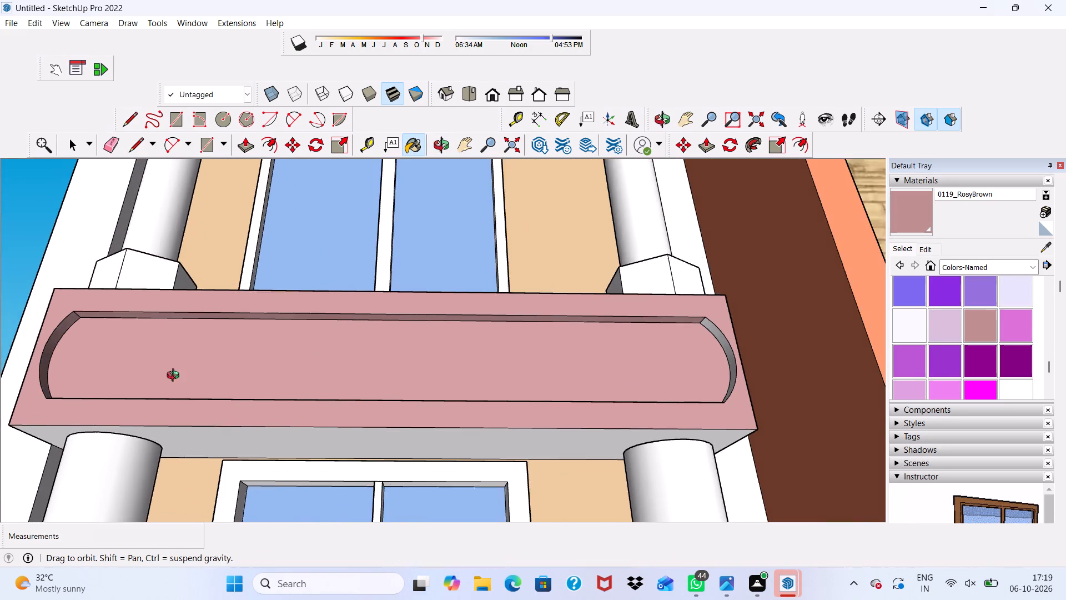
middle_click_drag(175, 377, 175, 518)
scroll(197, 458, "up", 4)
left_click(191, 418)
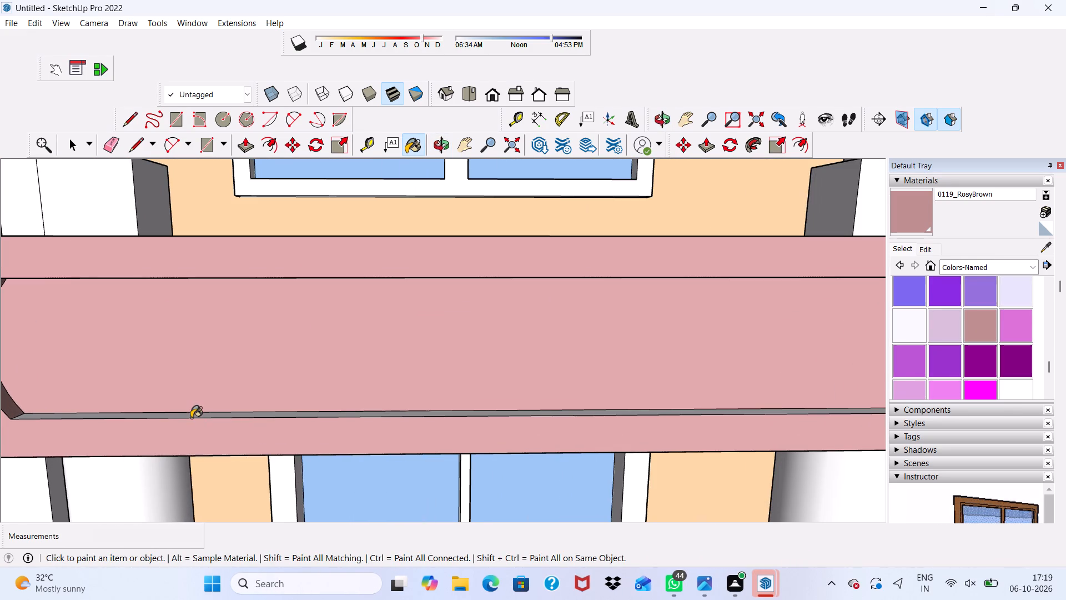
scroll(229, 392, "down", 2)
scroll(238, 425, "up", 2)
scroll(238, 426, "down", 1)
scroll(237, 430, "up", 2)
left_click(231, 406)
Paint the underside of the balcony just below the roof-level band with 0119_RosyBrown.
scroll(119, 387, "down", 1)
middle_click_drag(119, 387, 144, 373)
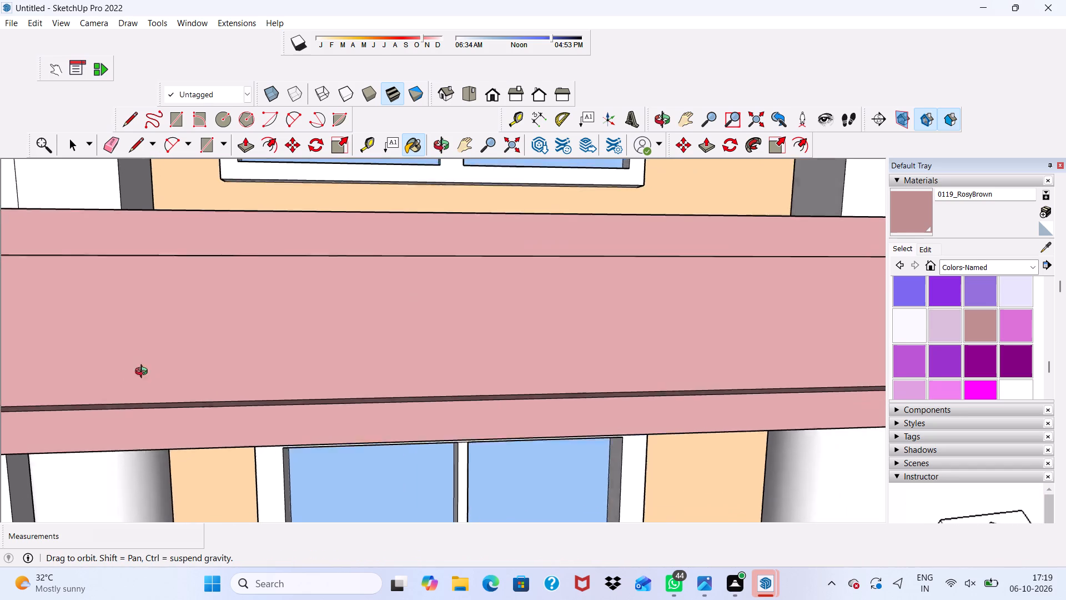
middle_click_drag(144, 373, 323, 19)
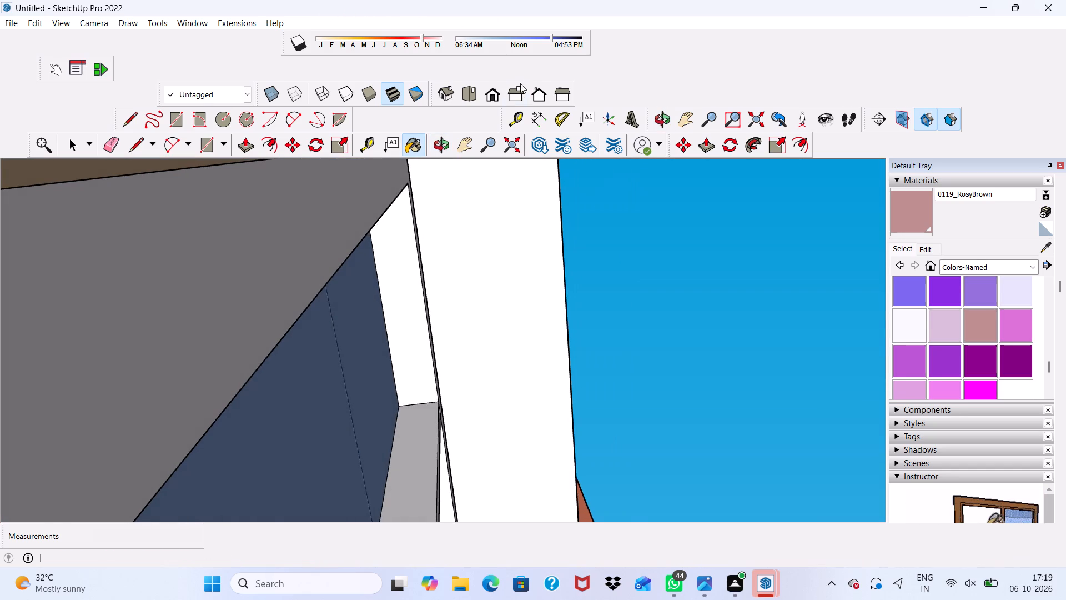
left_click(496, 89)
scroll(496, 92, "down", 5)
scroll(318, 322, "up", 4)
scroll(317, 323, "down", 1)
scroll(317, 323, "up", 4)
scroll(298, 354, "down", 1)
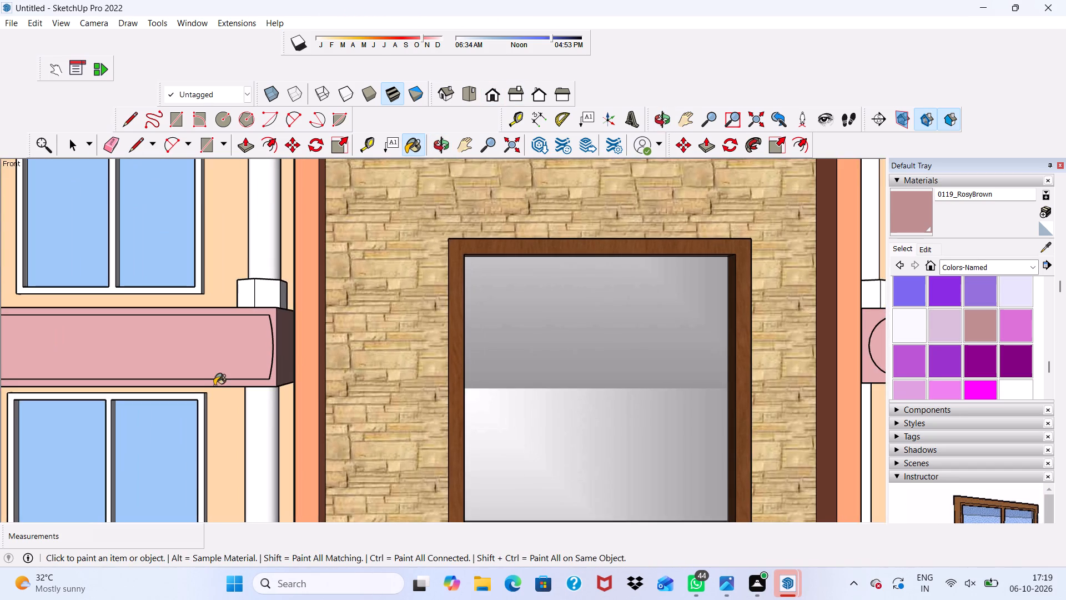
middle_click_drag(214, 386, 315, 324)
scroll(268, 313, "up", 8)
middle_click_drag(268, 313, 313, 262)
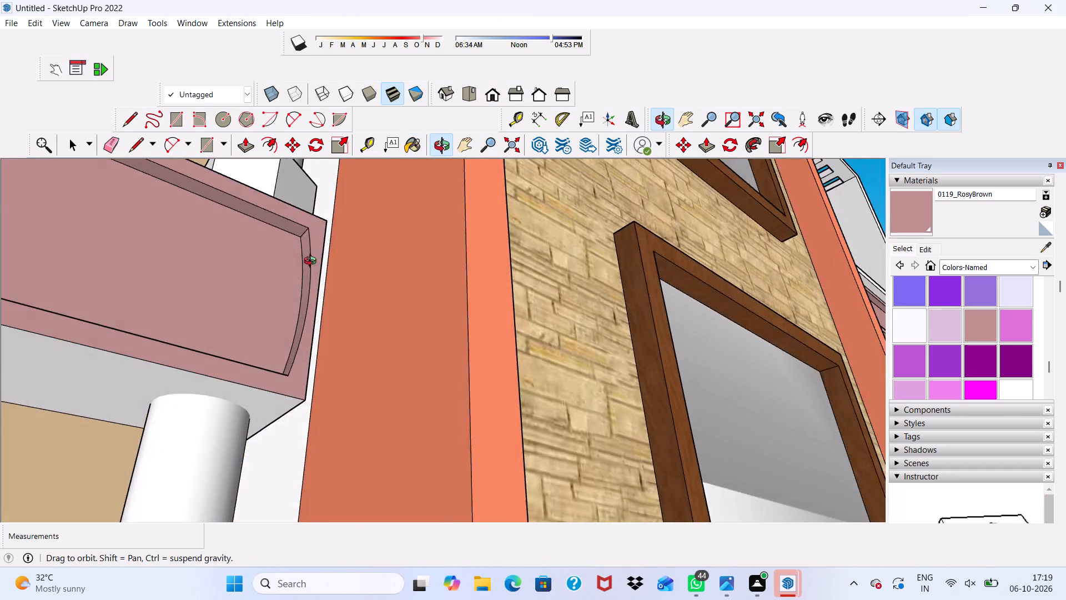
middle_click_drag(313, 262, 207, 247)
left_click(190, 444)
Examine this wing's balconies from the front and outer side for faces still unpainted.
scroll(188, 382, "down", 1)
scroll(188, 382, "up", 1)
scroll(188, 382, "down", 6)
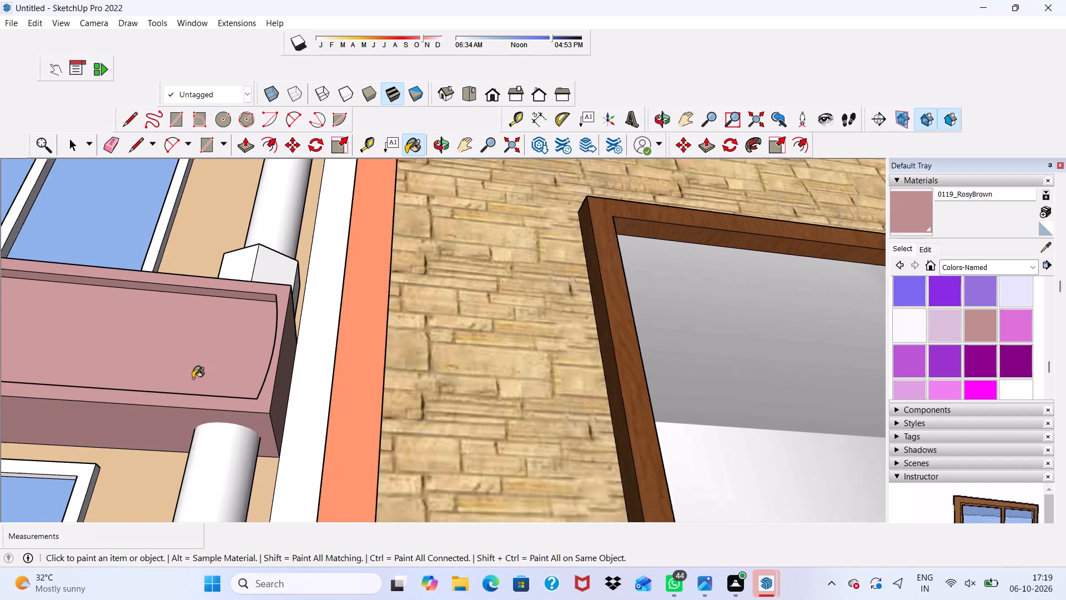
scroll(193, 378, "down", 12)
middle_click_drag(173, 341, 145, 524)
scroll(149, 501, "down", 1)
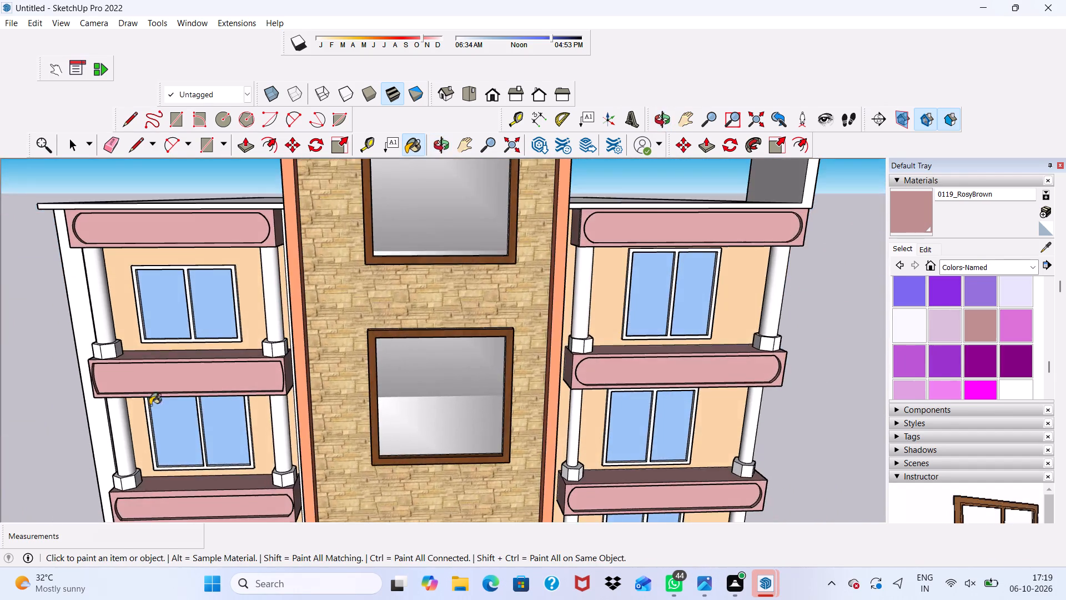
scroll(157, 338, "up", 5)
middle_click_drag(151, 353, 428, 279)
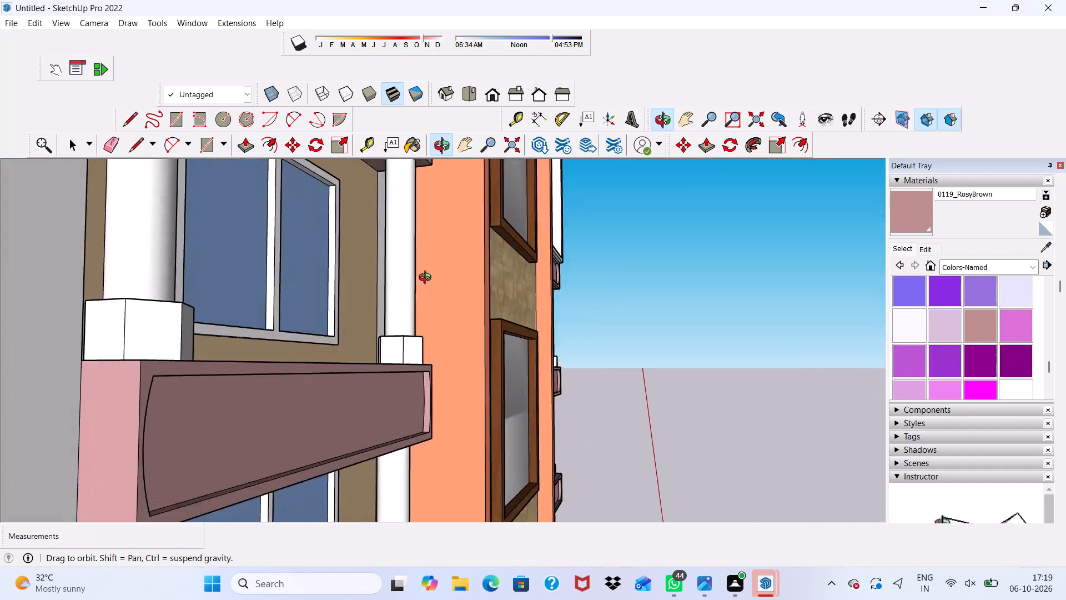
middle_click_drag(428, 279, 285, 303)
scroll(189, 303, "down", 1)
scroll(189, 303, "up", 1)
scroll(190, 304, "down", 15)
scroll(269, 417, "down", 6)
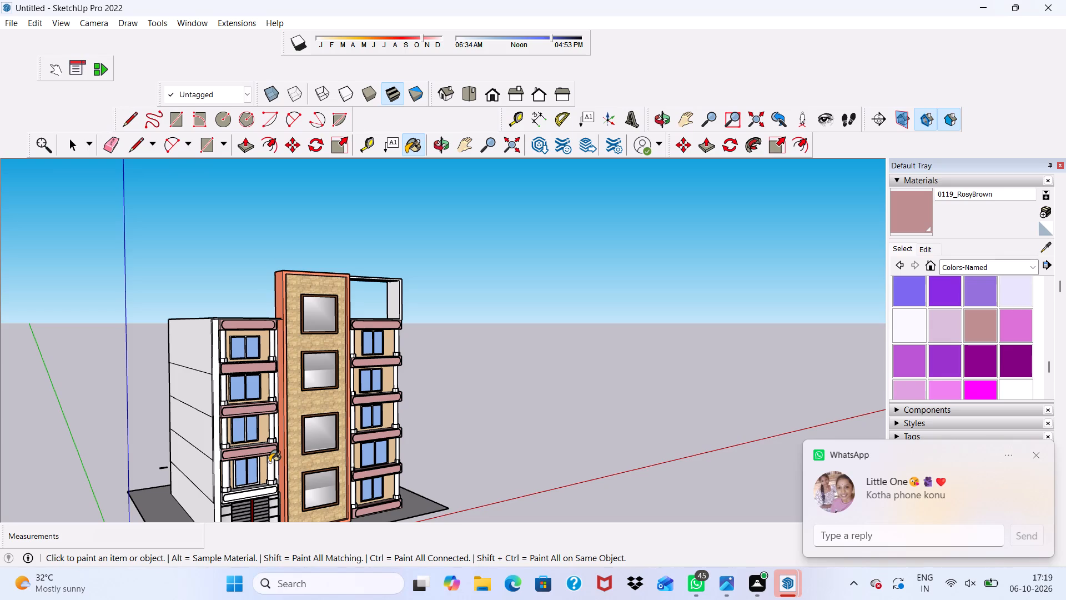
Paint the outer end and the panel's inner curved rim on the third balcony below the roof-level band with 0119_RosyBrown.
scroll(269, 462, "up", 3)
scroll(243, 368, "down", 6)
scroll(233, 440, "up", 7)
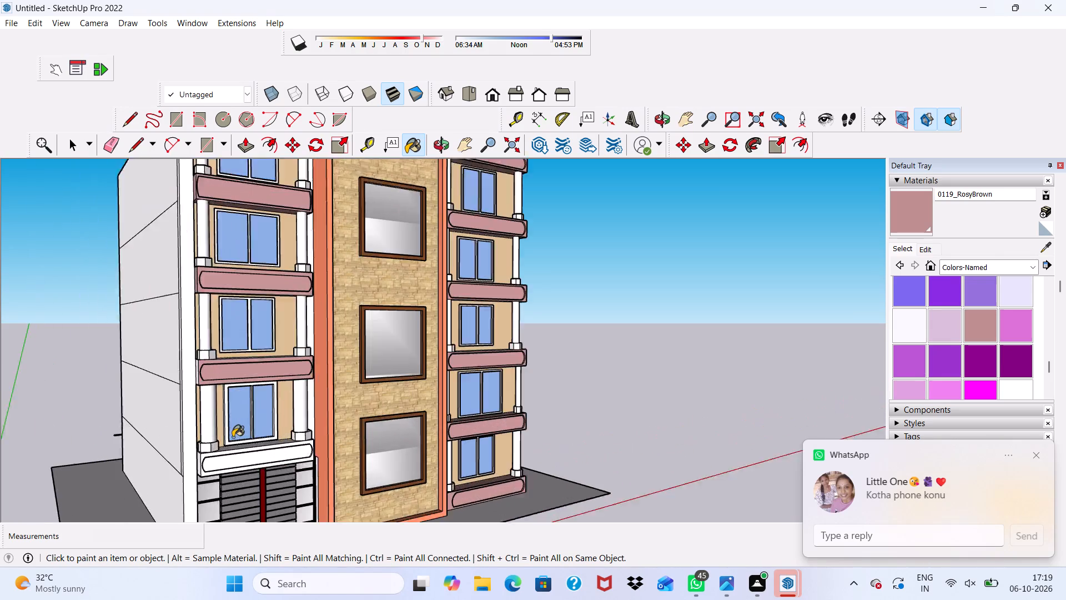
scroll(233, 437, "up", 16)
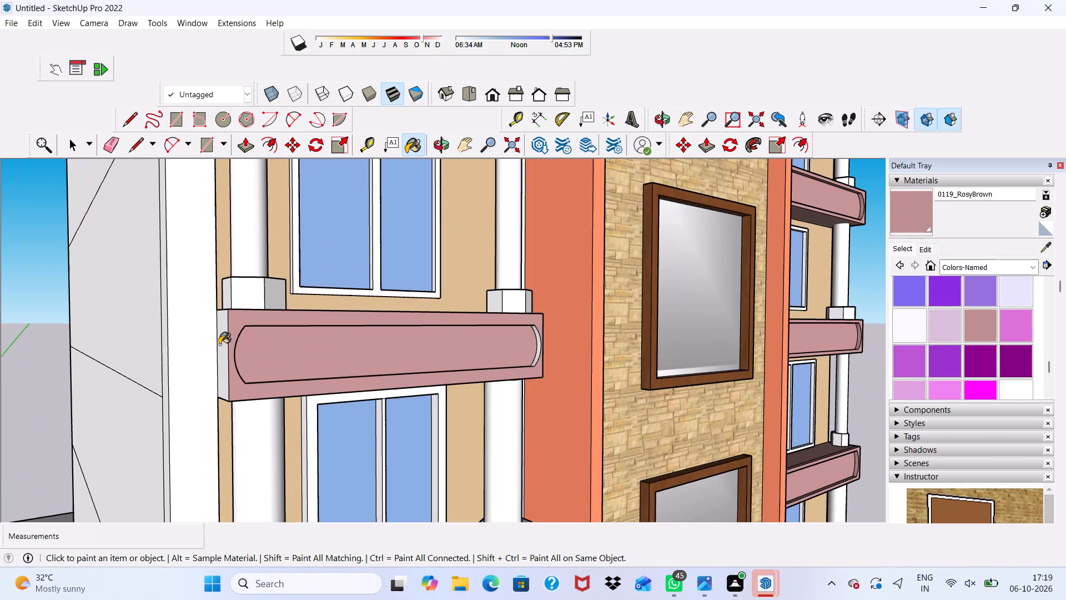
left_click_drag(220, 346, 220, 352)
scroll(220, 357, "down", 5)
scroll(438, 382, "up", 8)
scroll(452, 335, "up", 1)
left_click(460, 325)
scroll(462, 323, "up", 2)
left_click_drag(462, 323, 469, 308)
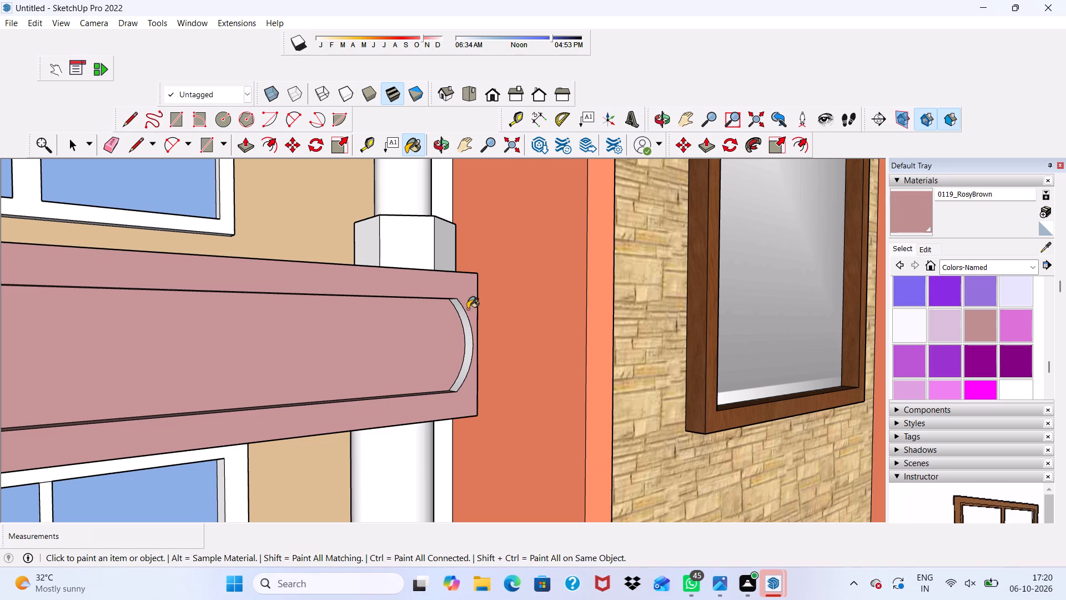
left_click(467, 324)
Paint the recessed front panel and border of the lowest balcony, above the shuttered entrance, with 0119_RosyBrown.
scroll(459, 332, "down", 5)
scroll(283, 379, "up", 1)
scroll(287, 384, "down", 4)
middle_click_drag(306, 414, 107, 392)
scroll(41, 378, "down", 9)
scroll(113, 482, "up", 2)
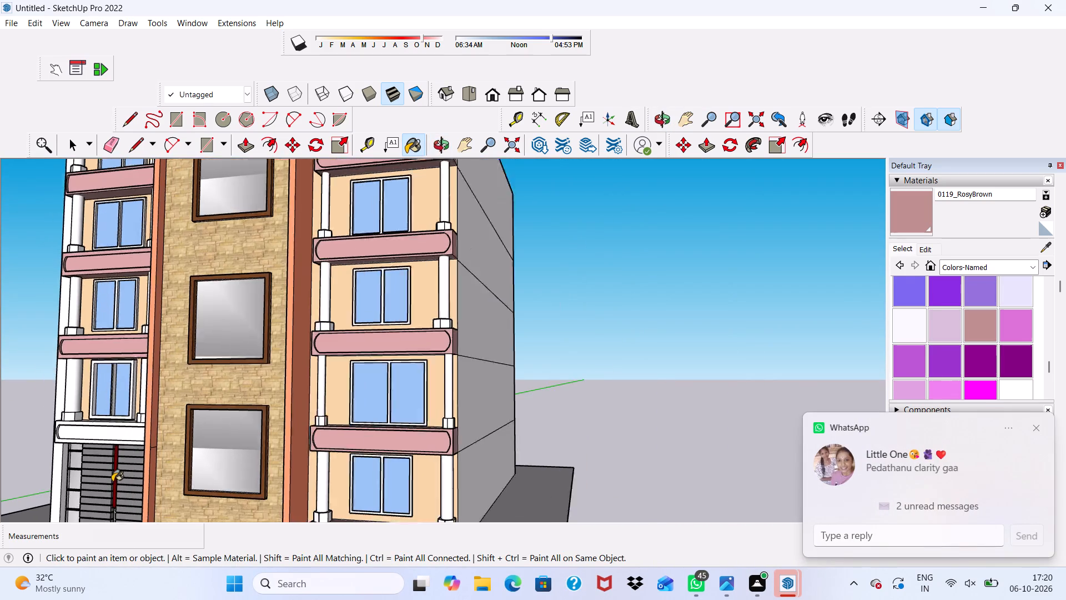
scroll(112, 482, "up", 3)
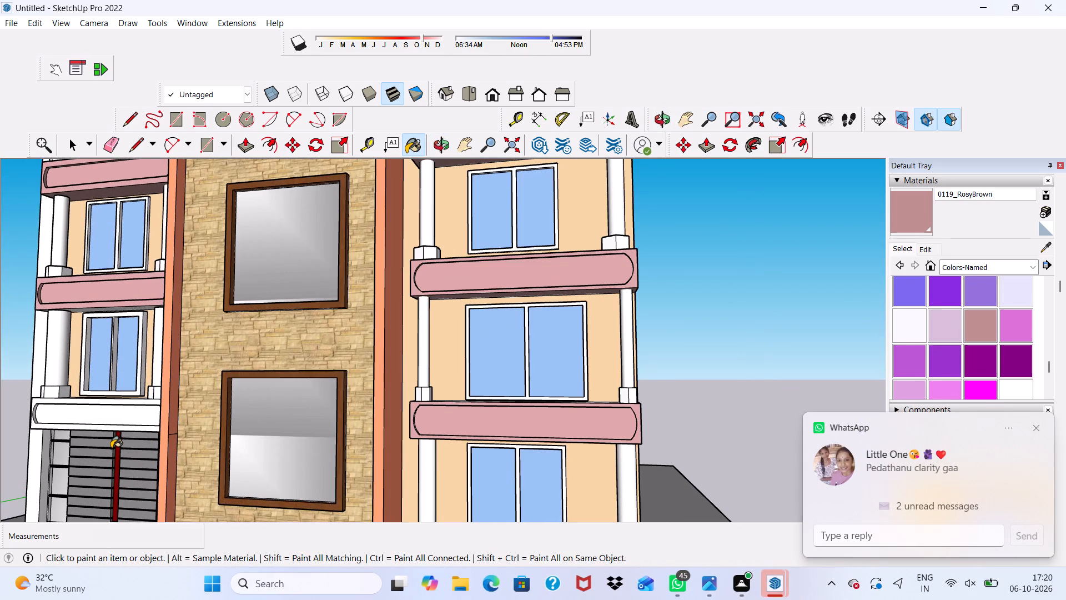
scroll(114, 470, "up", 4)
left_click(102, 393)
scroll(105, 367, "down", 1)
scroll(105, 367, "up", 5)
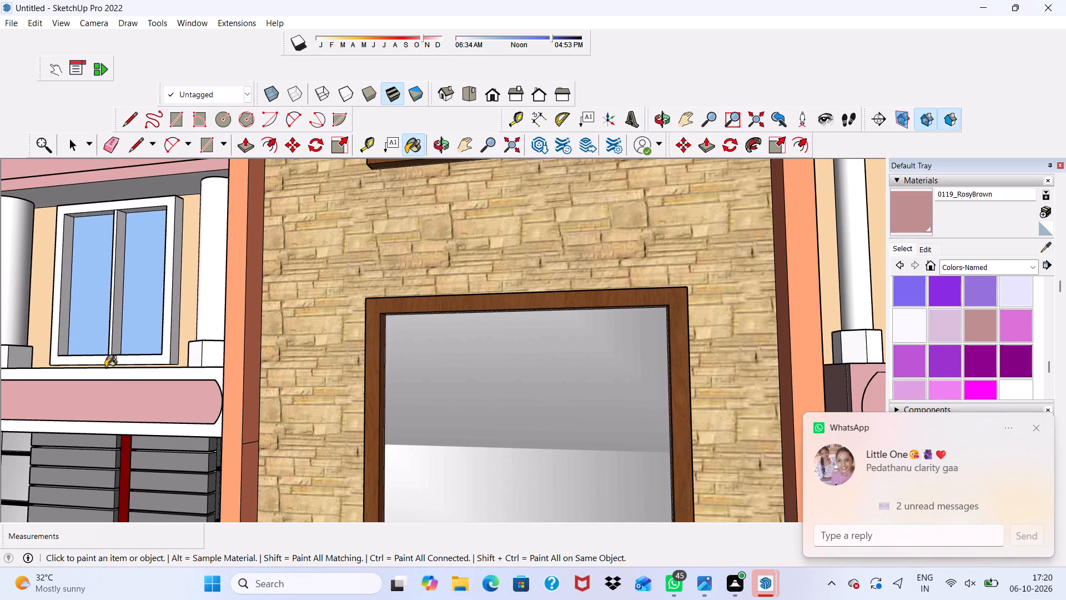
left_click(112, 378)
Paint the upper and lower inner rims and the tower-side curved rim of the lowest balcony's front panel with 0119_RosyBrown.
scroll(112, 379, "down", 9)
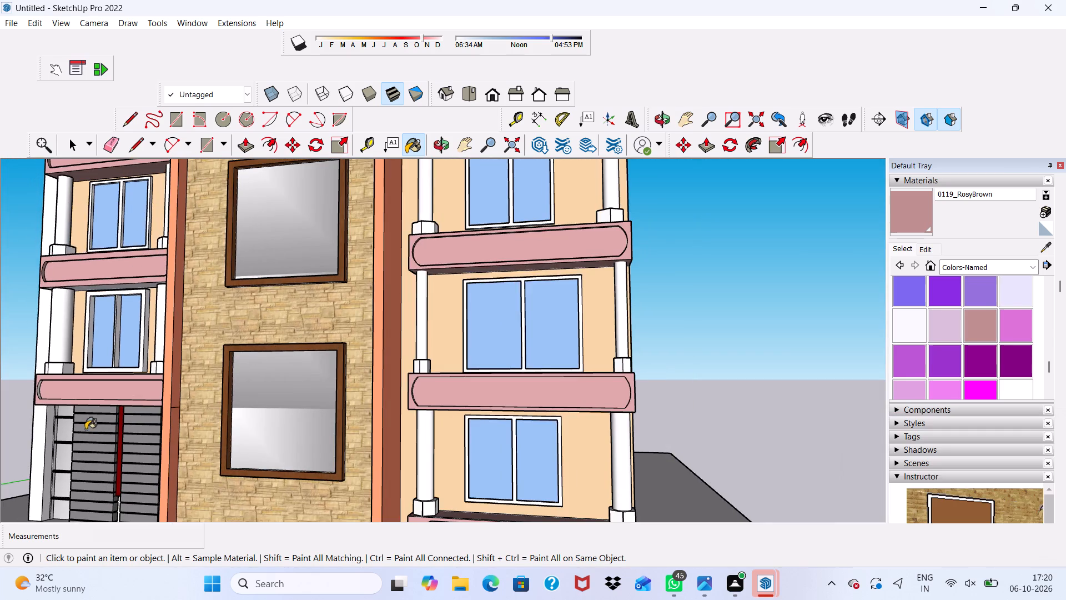
scroll(56, 380, "up", 8)
scroll(53, 408, "down", 1)
scroll(53, 408, "up", 2)
middle_click_drag(53, 408, 77, 353)
scroll(77, 353, "up", 9)
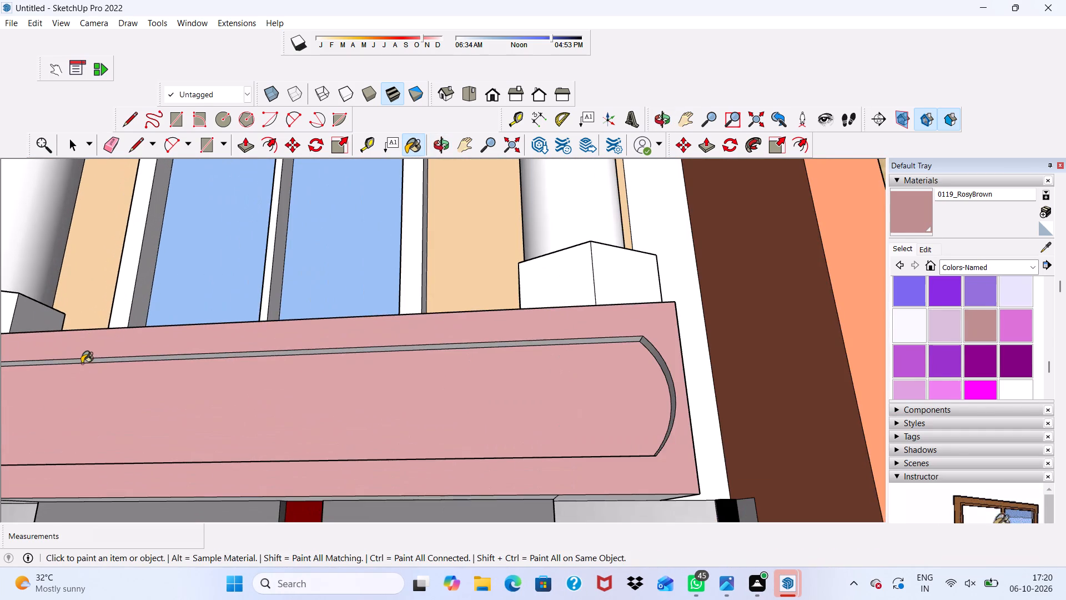
left_click(83, 359)
scroll(90, 368, "down", 4)
middle_click_drag(139, 403, 145, 509)
scroll(144, 438, "up", 5)
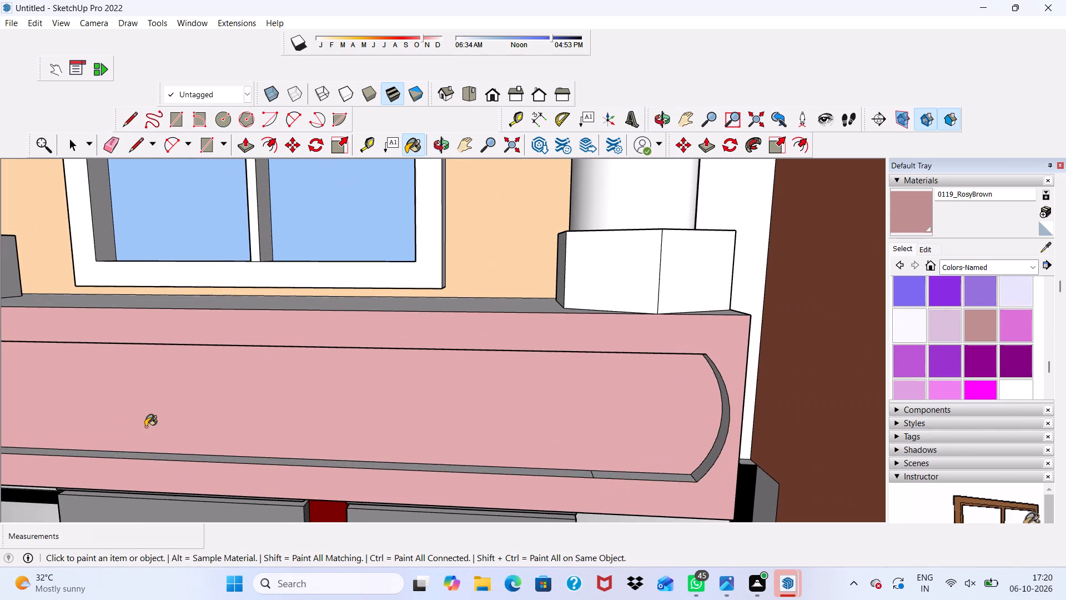
left_click(152, 457)
scroll(152, 457, "down", 4)
middle_click_drag(152, 456, 322, 451)
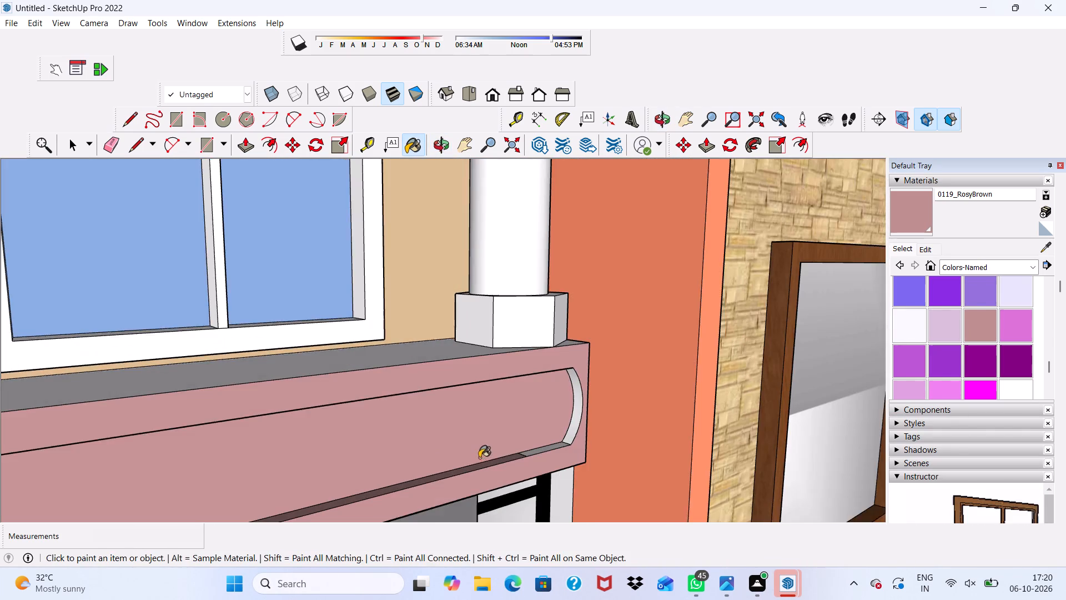
scroll(494, 455, "up", 3)
left_click(582, 441)
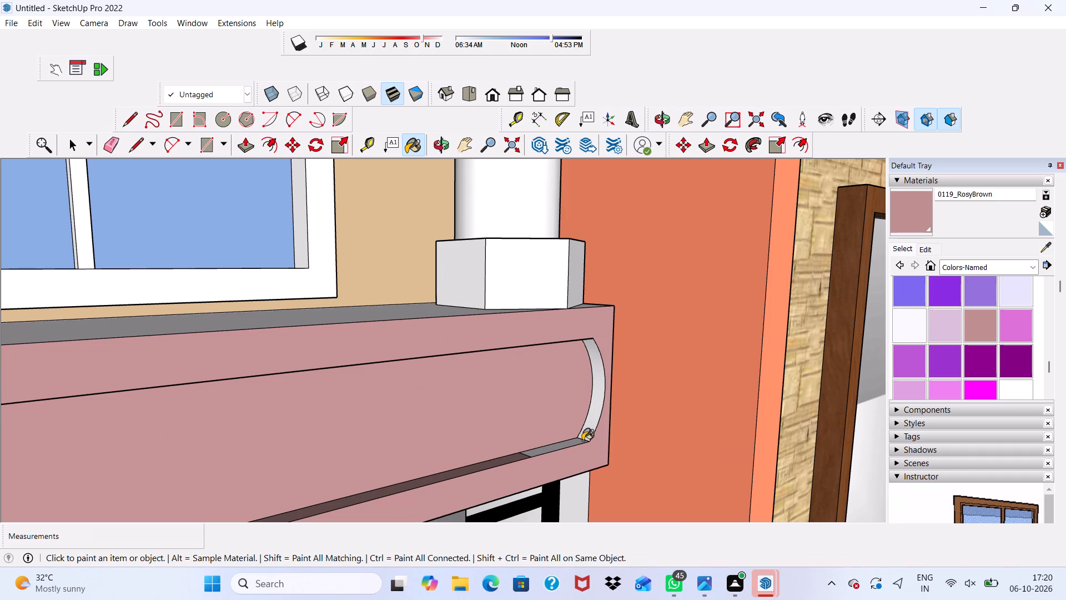
left_click(596, 404)
Paint the outer curved rim and the adjoining short lower rim piece of the lowest balcony's panel with 0119_RosyBrown.
middle_click_drag(570, 325, 413, 189)
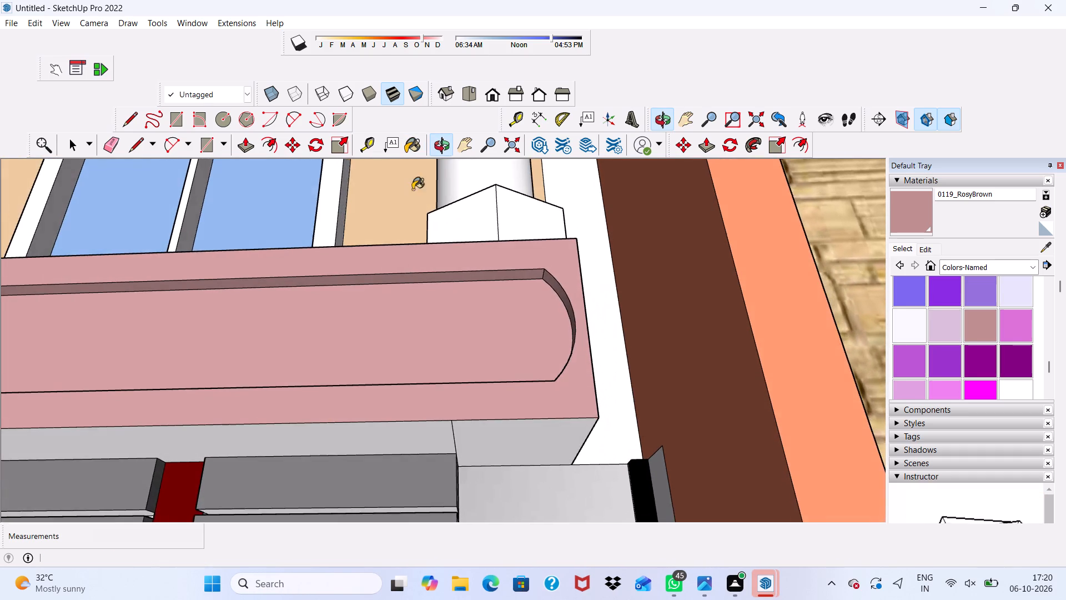
scroll(423, 261, "down", 10)
scroll(147, 330, "up", 8)
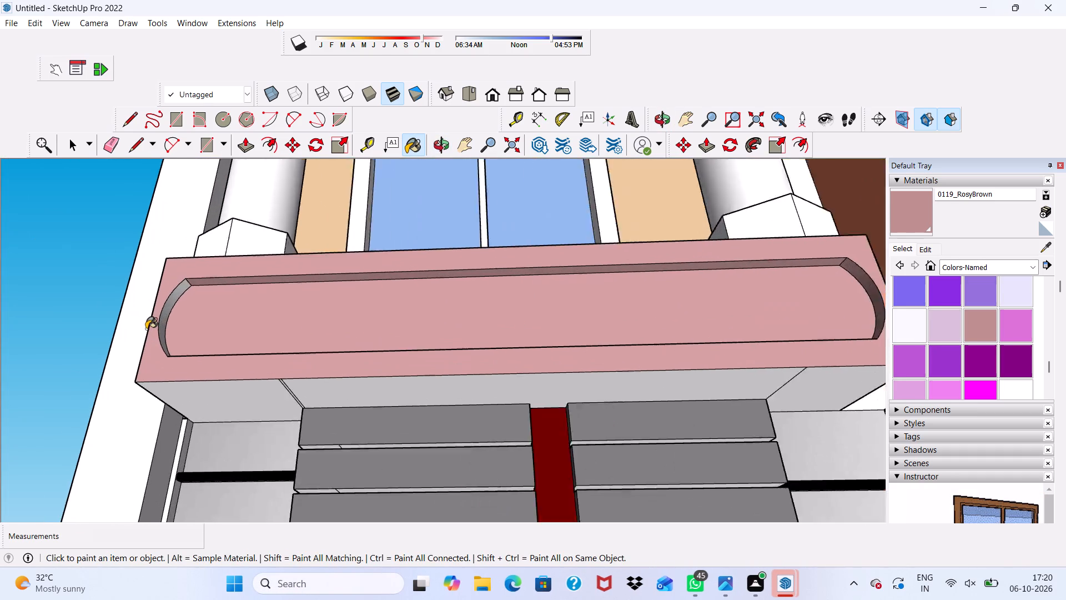
scroll(146, 329, "up", 2)
left_click(173, 307)
scroll(173, 307, "down", 4)
middle_click_drag(175, 312, 141, 441)
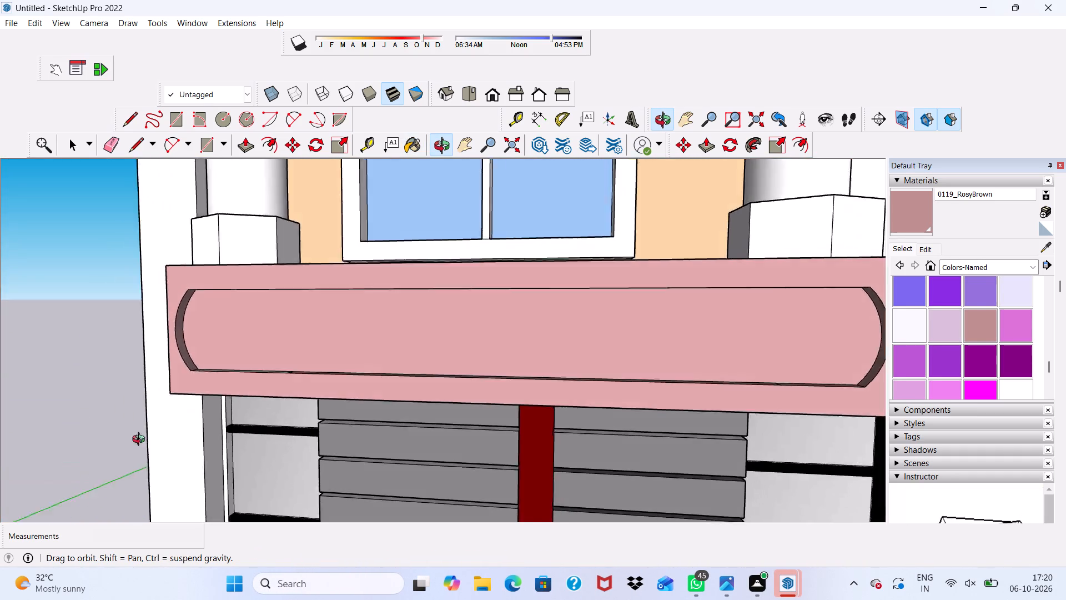
middle_click_drag(141, 441, 122, 466)
scroll(215, 383, "up", 8)
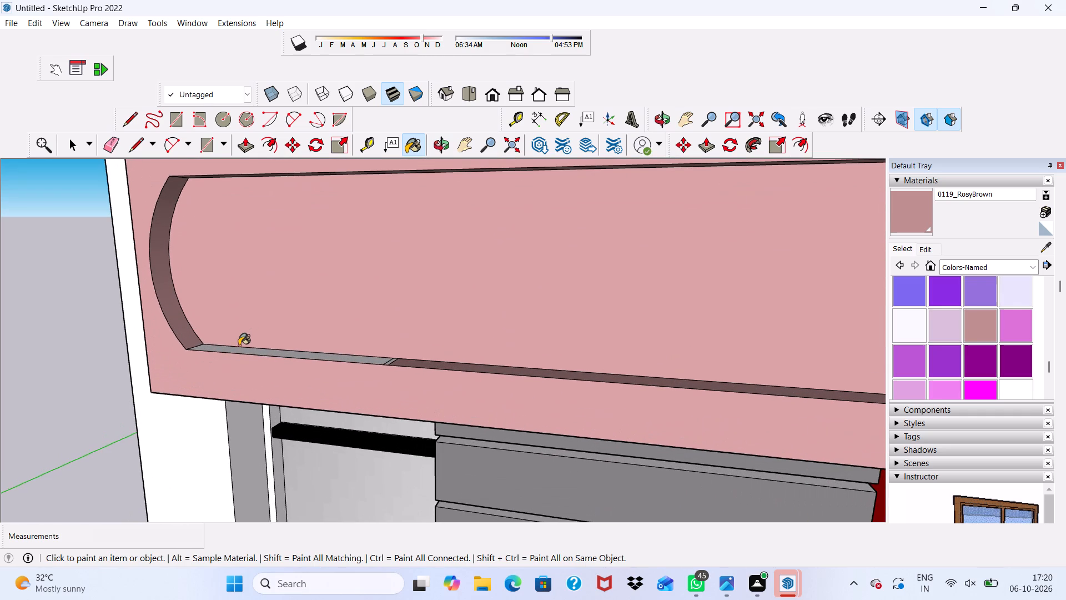
left_click(239, 349)
Paint the outer and middle sections of the lowest balcony's underside, above the shutters, with 0119_RosyBrown.
scroll(235, 382, "down", 3)
middle_click_drag(248, 408, 301, 300)
scroll(308, 365, "up", 1)
left_click(308, 363)
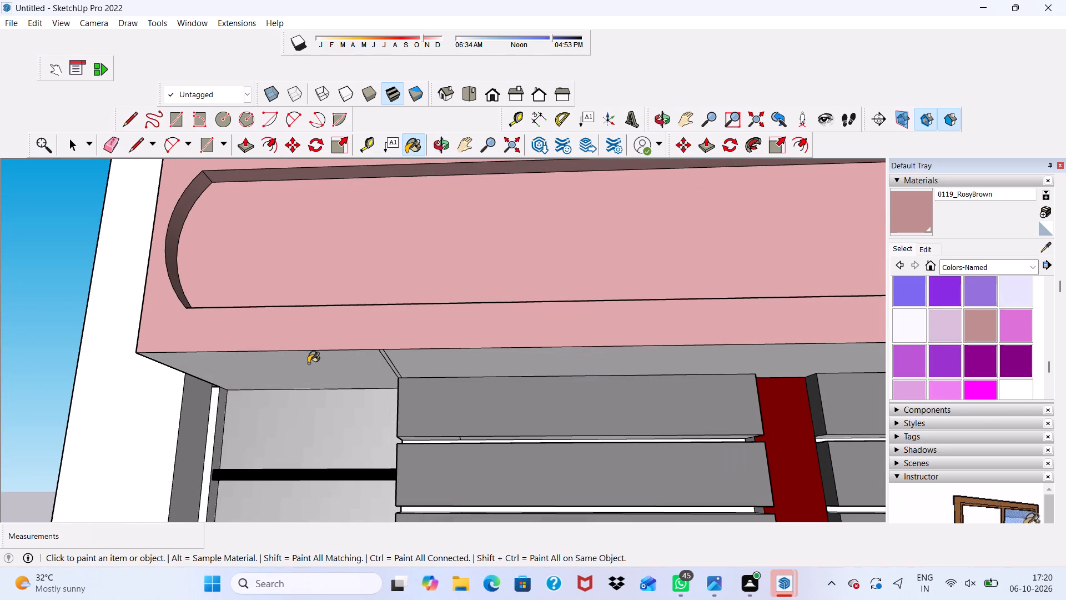
left_click(378, 5)
scroll(407, 313, "down", 1)
left_click(417, 342)
scroll(417, 342, "down", 3)
scroll(417, 342, "up", 1)
scroll(417, 342, "down", 2)
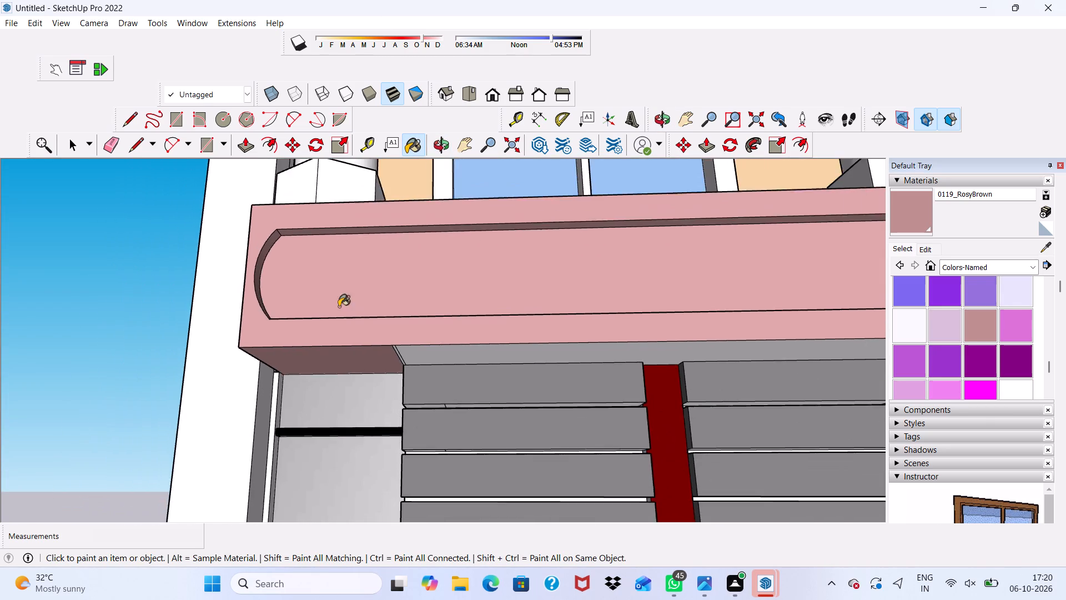
scroll(339, 307, "down", 2)
scroll(326, 293, "up", 1)
scroll(326, 293, "down", 7)
middle_click_drag(410, 362, 422, 298)
scroll(420, 321, "up", 2)
left_click(420, 321)
Paint the narrow strip between the underside sections and the tower-side section of the lowest balcony with 0119_RosyBrown.
scroll(396, 351, "up", 2)
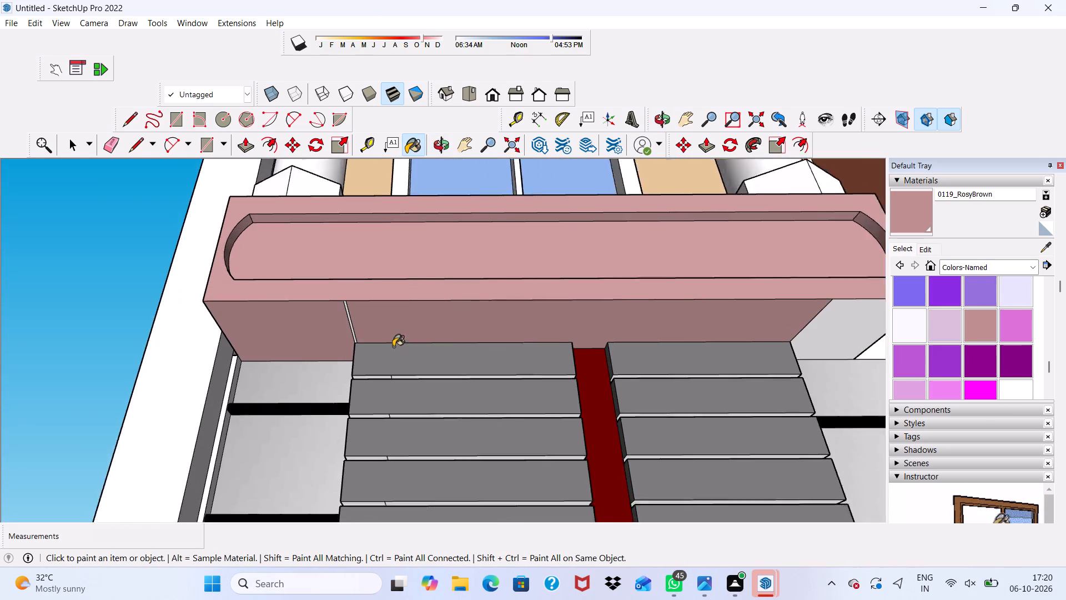
scroll(393, 347, "up", 2)
left_click(333, 298)
scroll(339, 314, "up", 3)
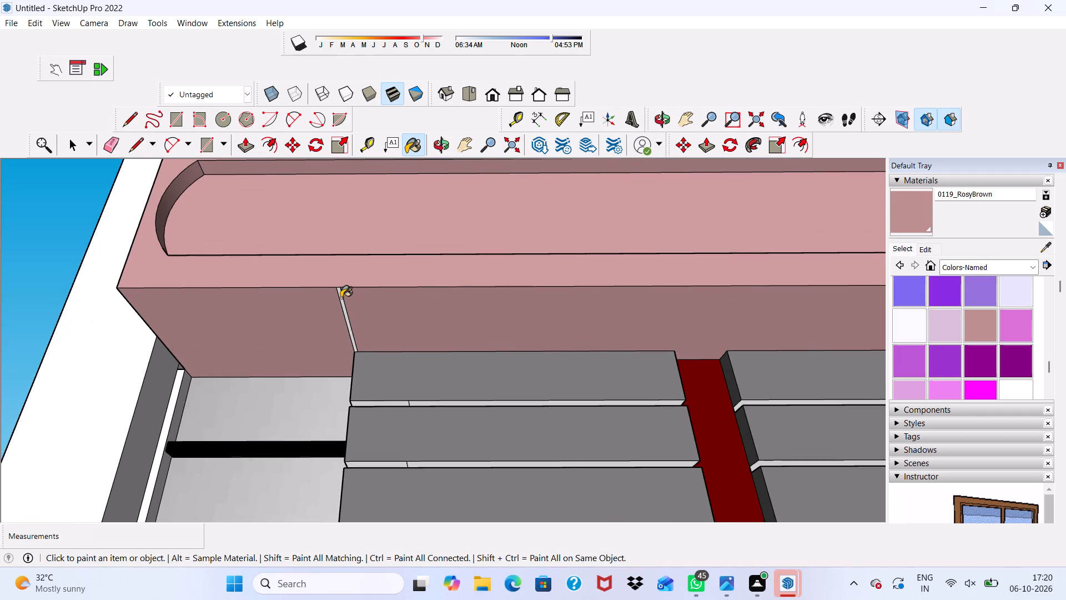
left_click(341, 298)
scroll(334, 308, "down", 1)
scroll(331, 314, "up", 1)
scroll(331, 318, "down", 13)
scroll(495, 366, "up", 4)
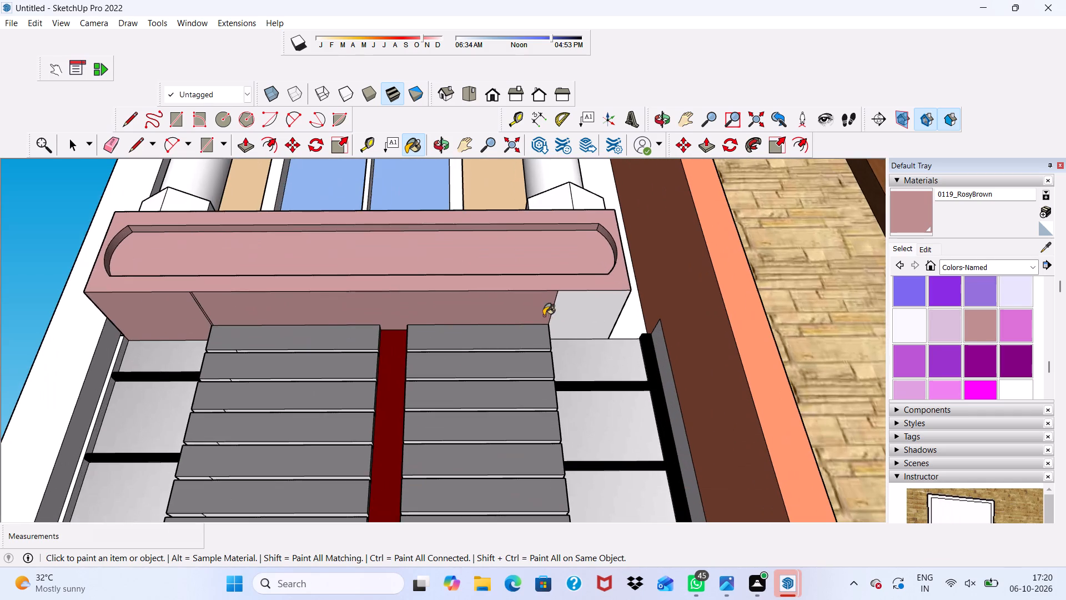
left_click(573, 312)
Paint both end faces and the top ledge of the lowest balcony above the shutters with 0119_RosyBrown.
scroll(575, 312, "down", 2)
middle_click_drag(575, 310, 439, 413)
scroll(519, 404, "down", 1)
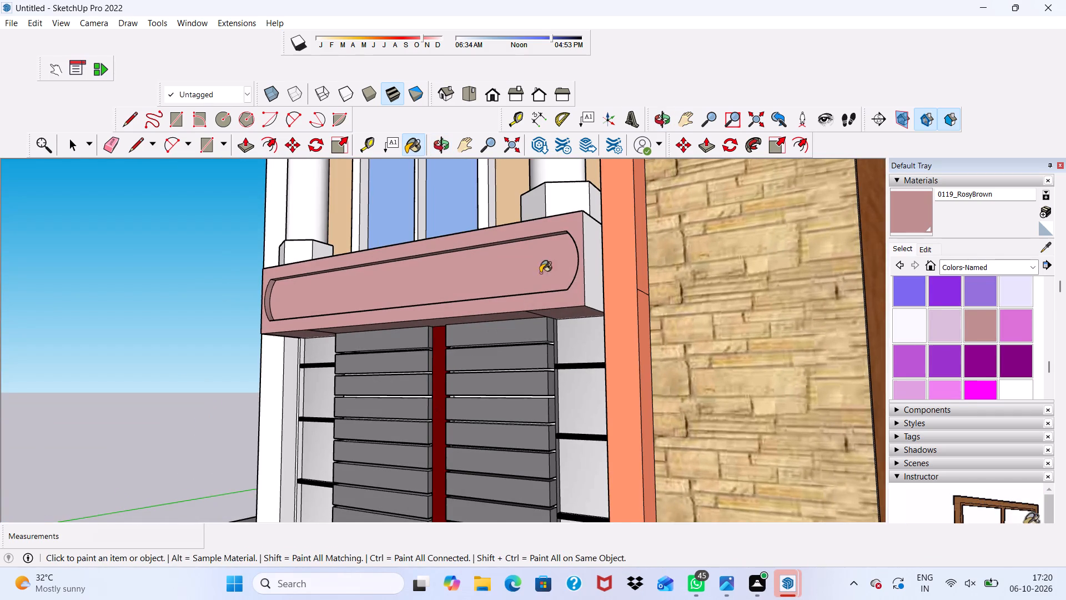
scroll(601, 226, "up", 3)
left_click(577, 259)
left_click(583, 263)
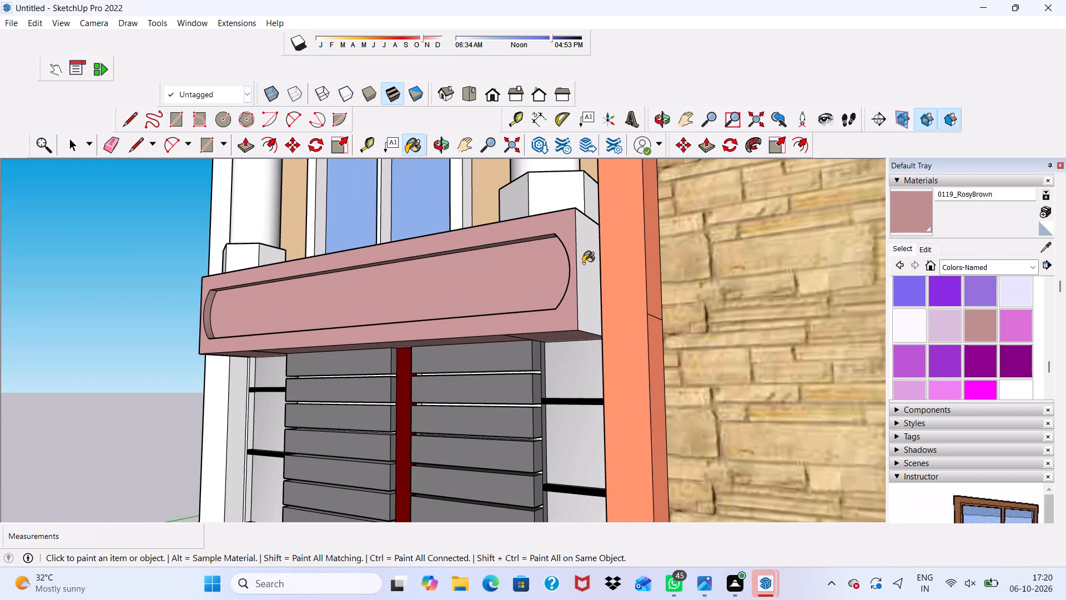
scroll(582, 263, "down", 3)
scroll(401, 242, "down", 10)
scroll(335, 269, "down", 1)
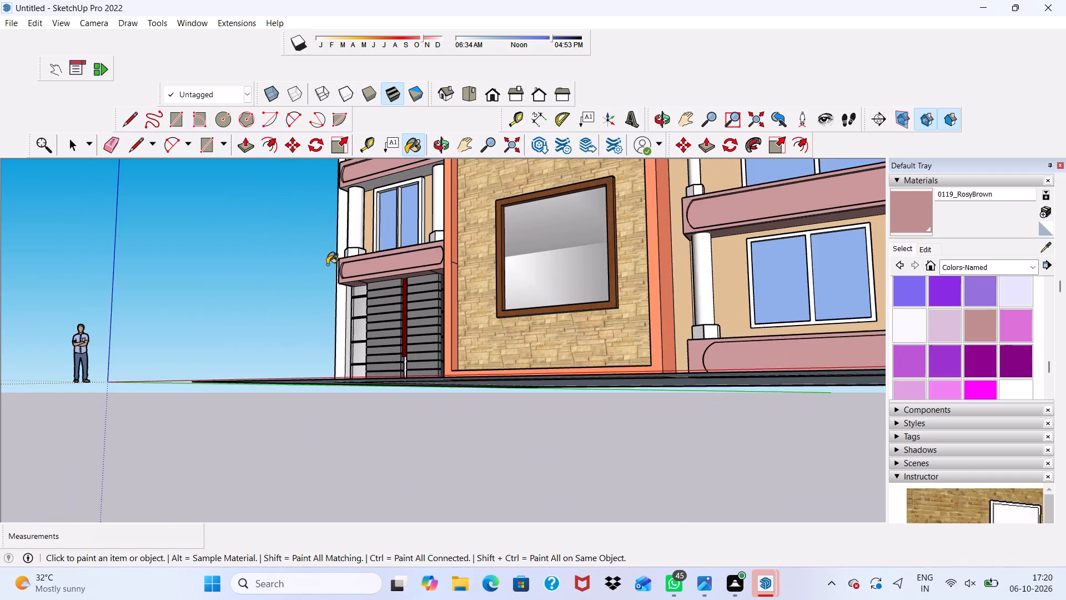
scroll(325, 263, "up", 3)
middle_click_drag(325, 263, 641, 353)
scroll(599, 371, "down", 1)
scroll(340, 321, "up", 3)
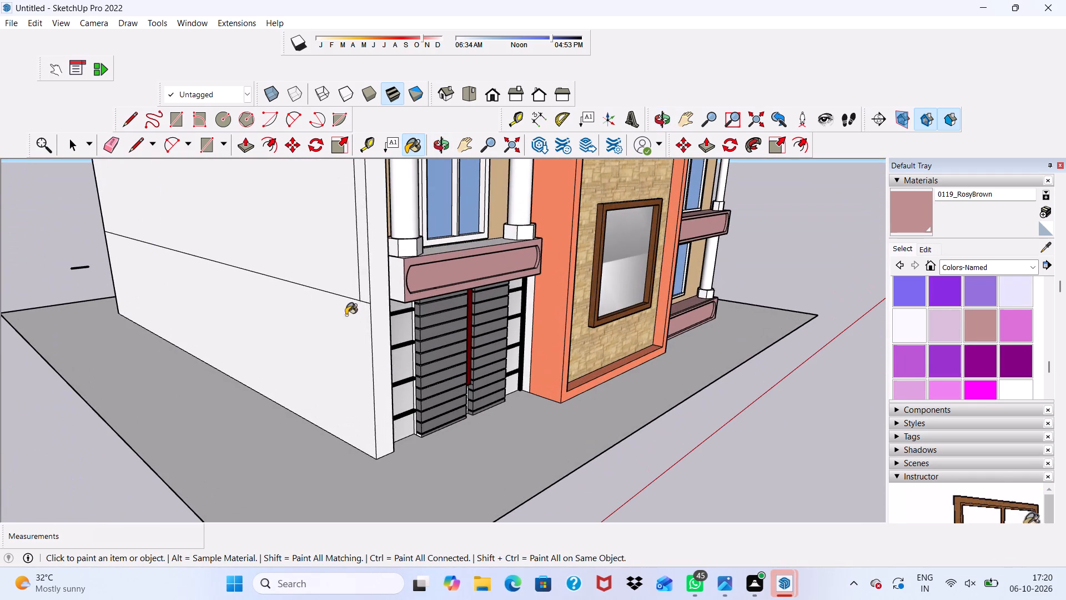
left_click(394, 292)
scroll(431, 236, "up", 3)
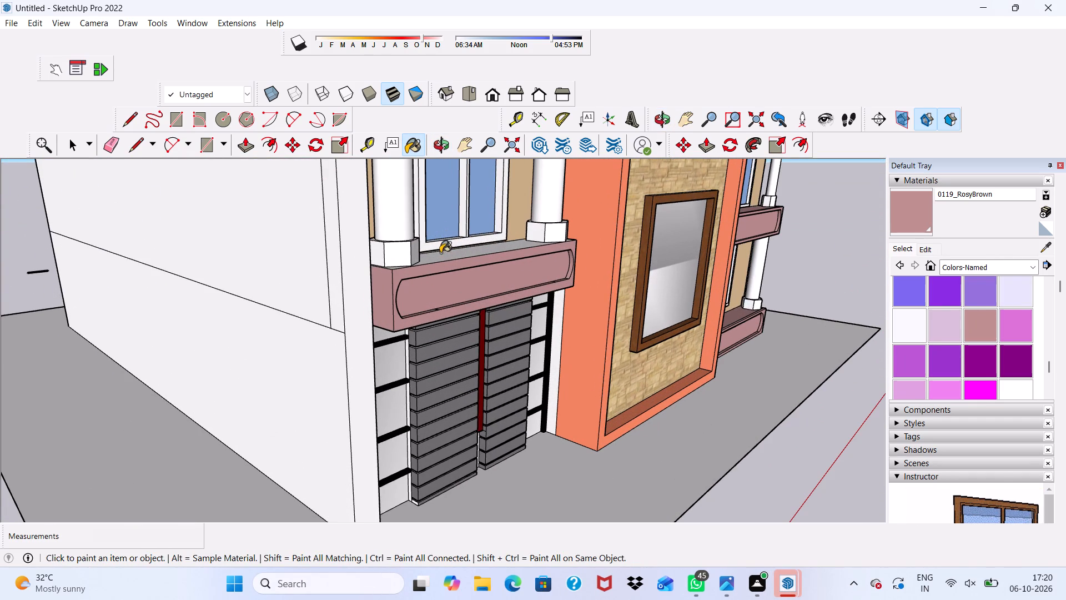
left_click(455, 257)
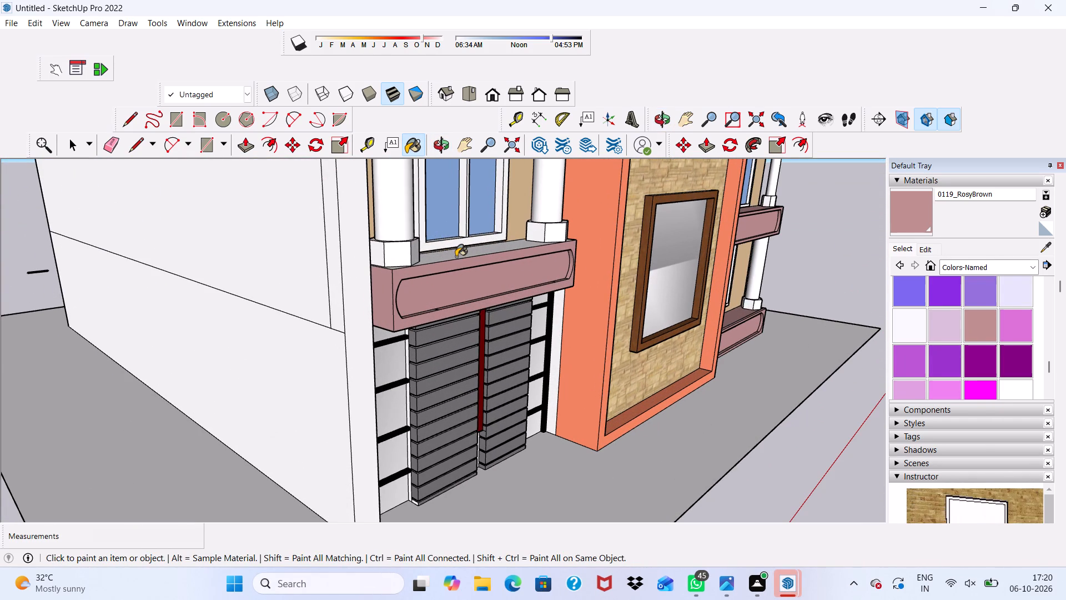
Examine the whole building from the front and the shuttered wing's outer side for parts still uncoloured.
scroll(455, 257, "down", 9)
scroll(465, 297, "up", 1)
scroll(467, 302, "down", 1)
scroll(469, 312, "up", 1)
scroll(0, 31, "down", 12)
scroll(0, 83, "down", 3)
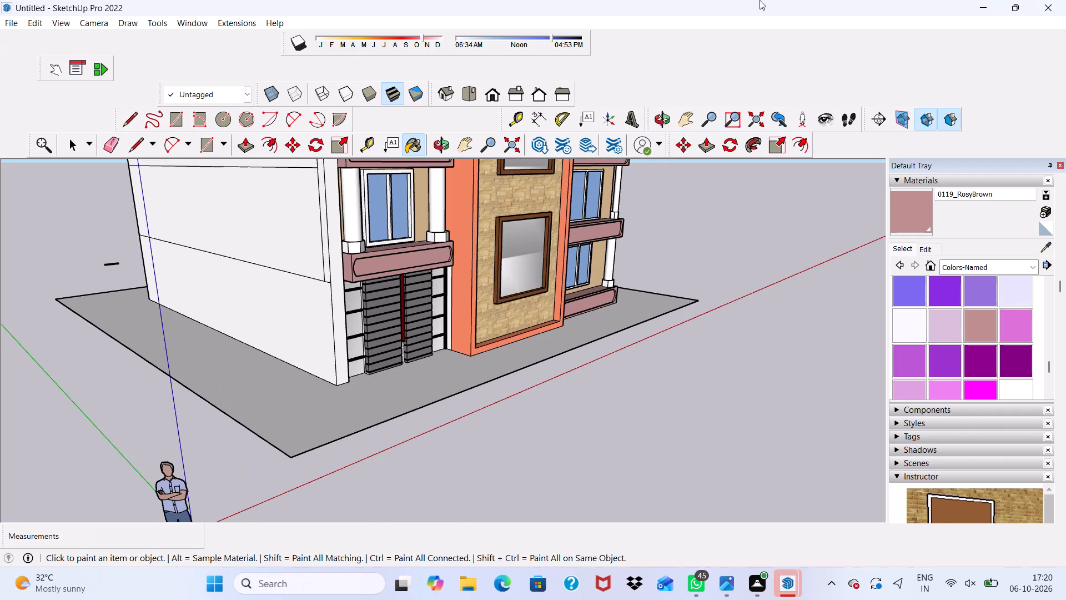
scroll(477, 377, "down", 3)
middle_click_drag(477, 377, 283, 294)
scroll(308, 278, "down", 6)
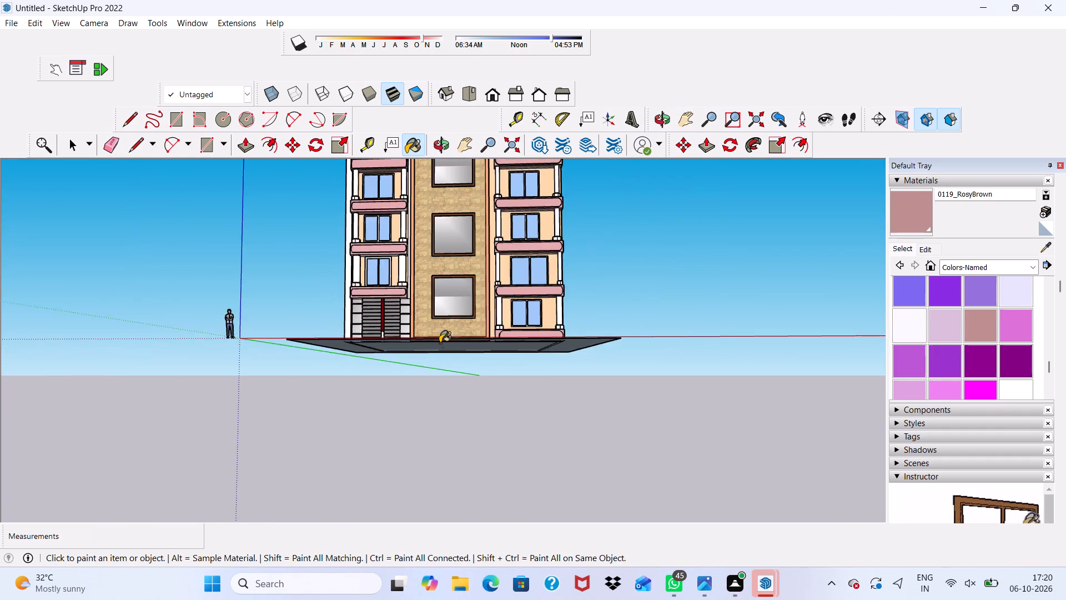
scroll(440, 343, "down", 5)
scroll(396, 201, "up", 11)
scroll(403, 209, "down", 1)
scroll(403, 209, "up", 3)
middle_click_drag(415, 248, 662, 241)
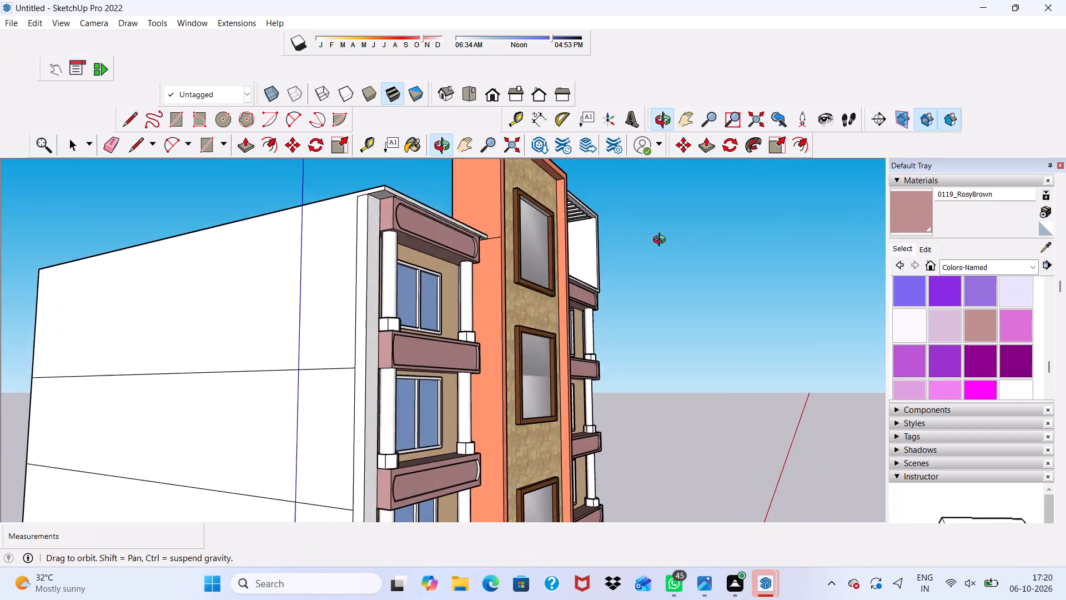
middle_click_drag(662, 241, 414, 253)
scroll(414, 253, "down", 3)
key("space")
scroll(546, 361, "down", 10)
scroll(603, 539, "up", 7)
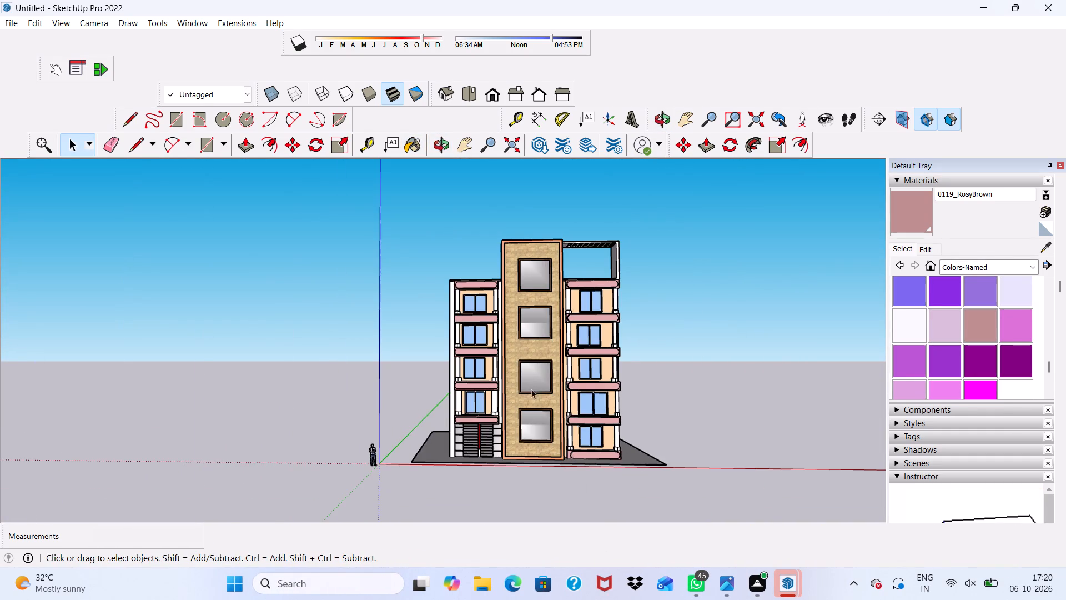
scroll(531, 389, "up", 4)
scroll(1010, 314, "down", 1)
Paint the outer column shaft on the shuttered wing's top storey with 0057_DarkKhaki from the Colors-Named collection.
scroll(910, 342, "down", 1)
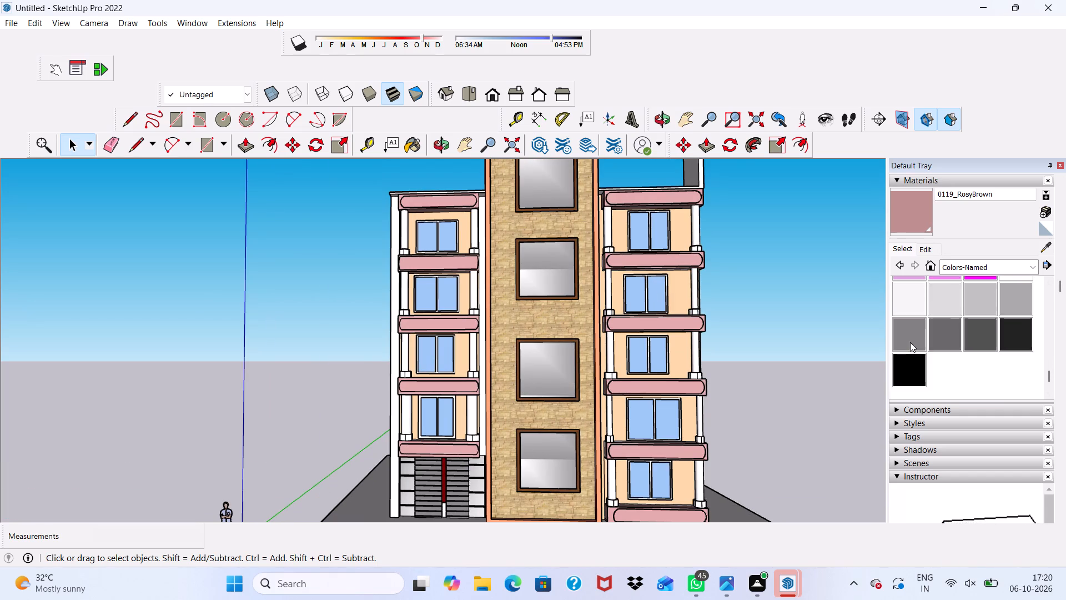
scroll(910, 342, "down", 1)
scroll(909, 340, "up", 3)
scroll(982, 324, "up", 1)
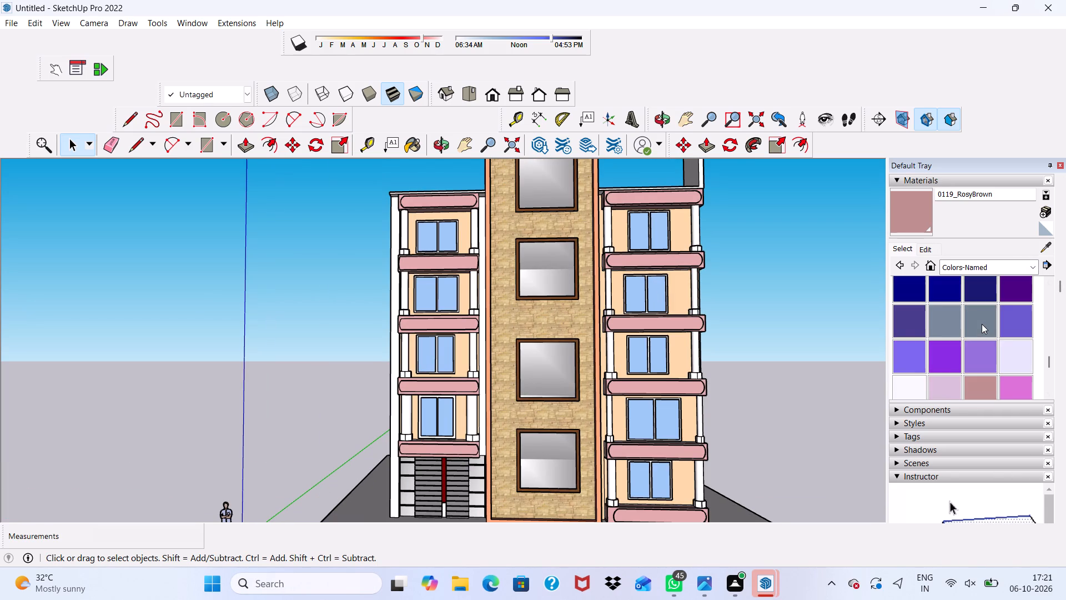
scroll(980, 325, "up", 2)
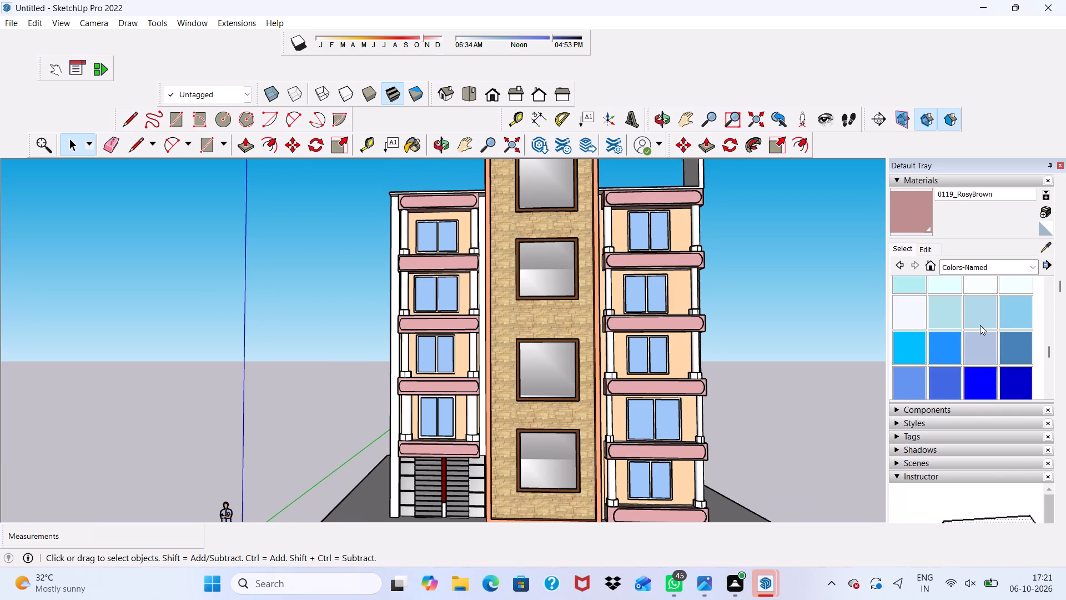
scroll(979, 326, "up", 3)
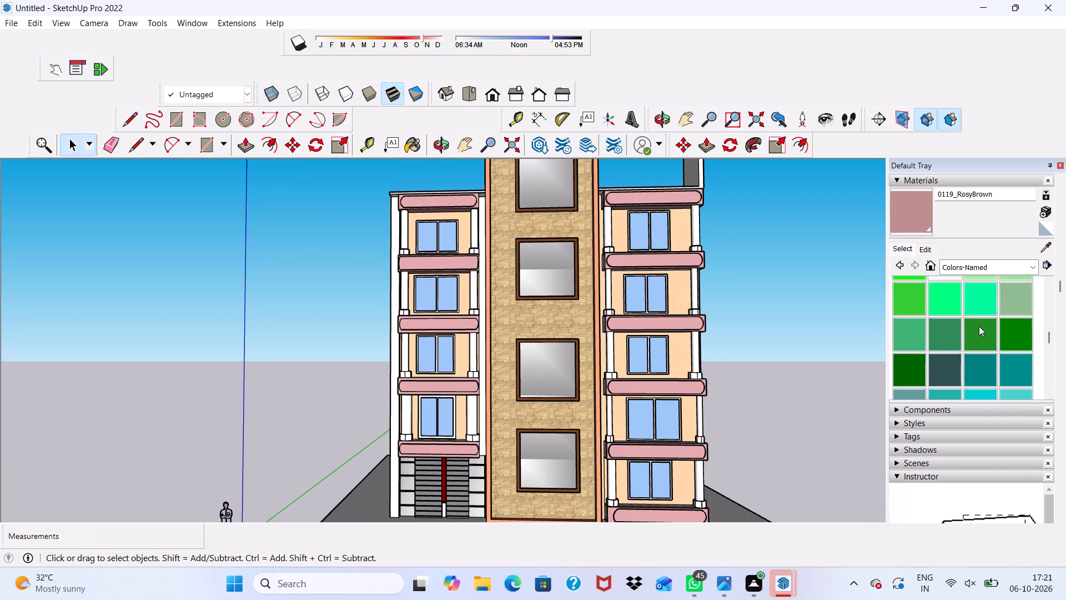
scroll(978, 327, "up", 1)
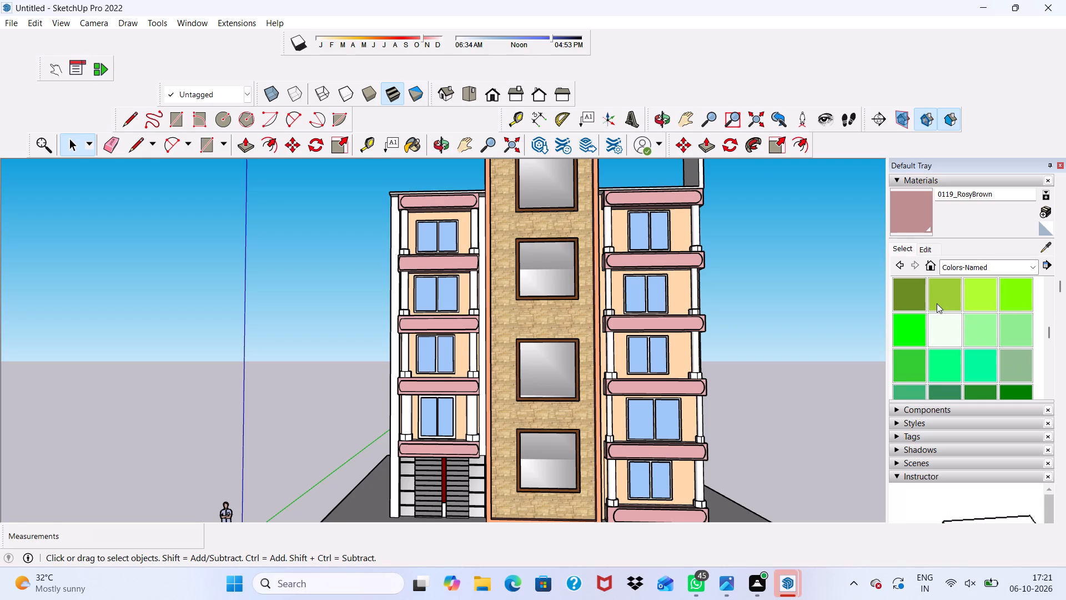
scroll(937, 303, "up", 1)
left_click(913, 324)
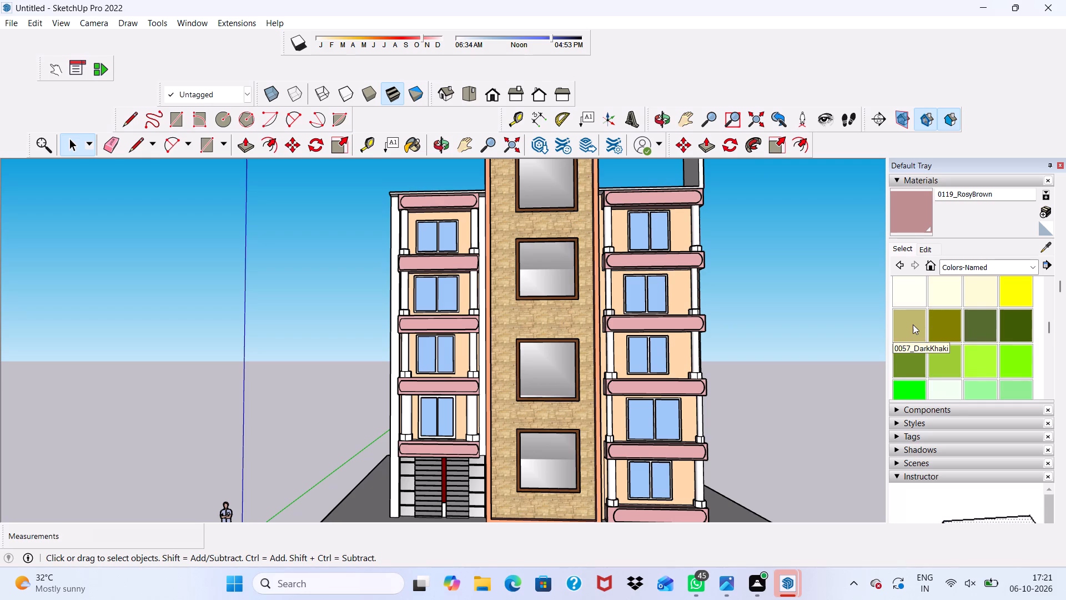
scroll(566, 296, "up", 1)
scroll(412, 255, "up", 6)
left_click(366, 219)
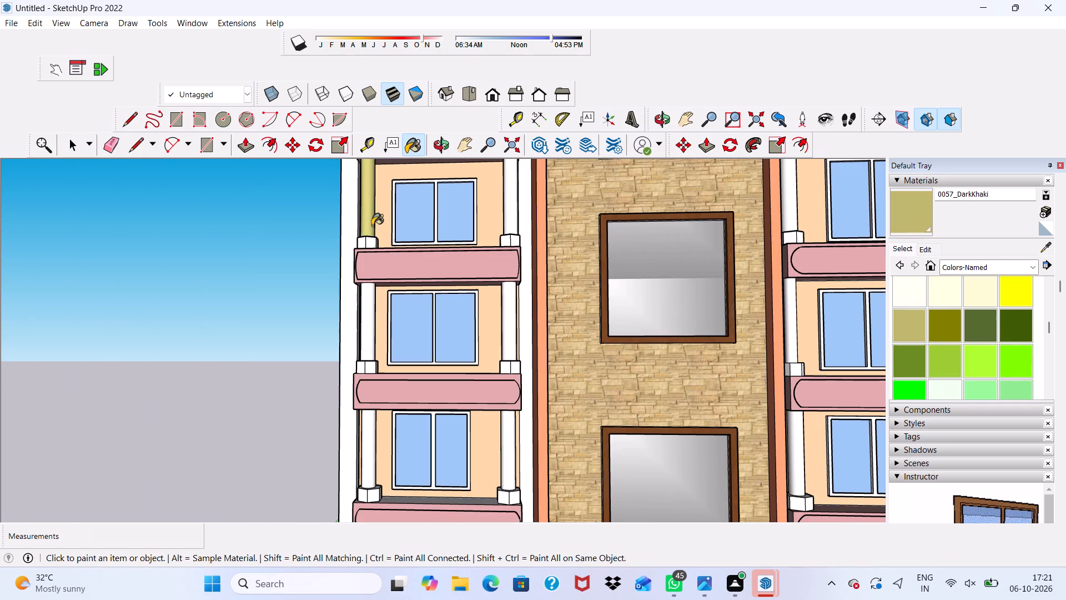
Paint the side faces and top of the outer column base on the shuttered wing's top storey with 0057_DarkKhaki.
scroll(373, 227, "up", 4)
middle_click_drag(373, 248, 367, 326)
scroll(349, 241, "up", 4)
left_click(358, 253)
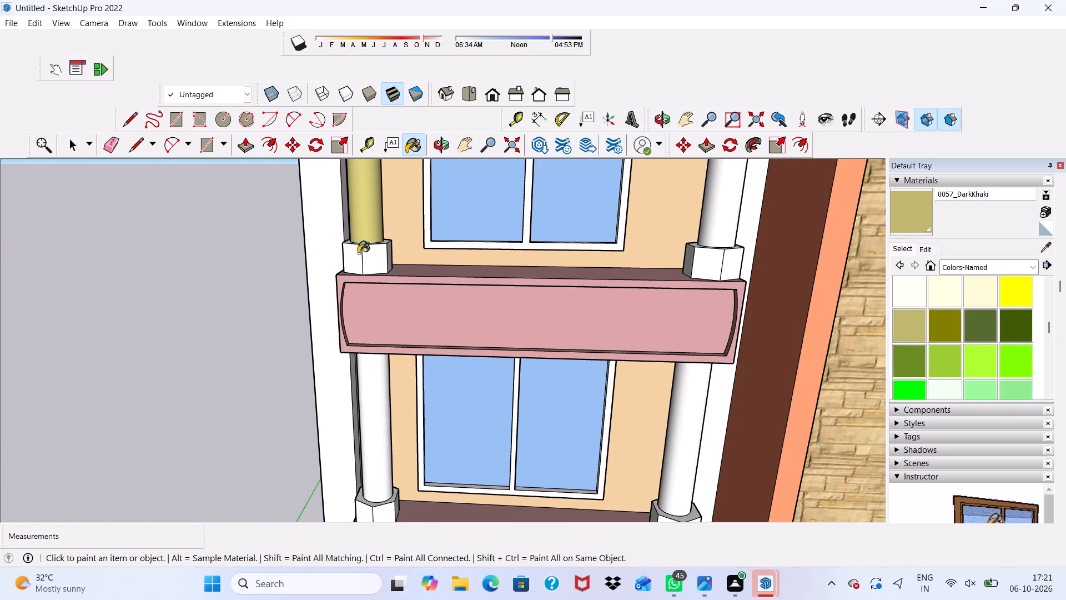
scroll(371, 253, "up", 2)
left_click(372, 254)
middle_click_drag(400, 248, 323, 271)
scroll(369, 251, "up", 3)
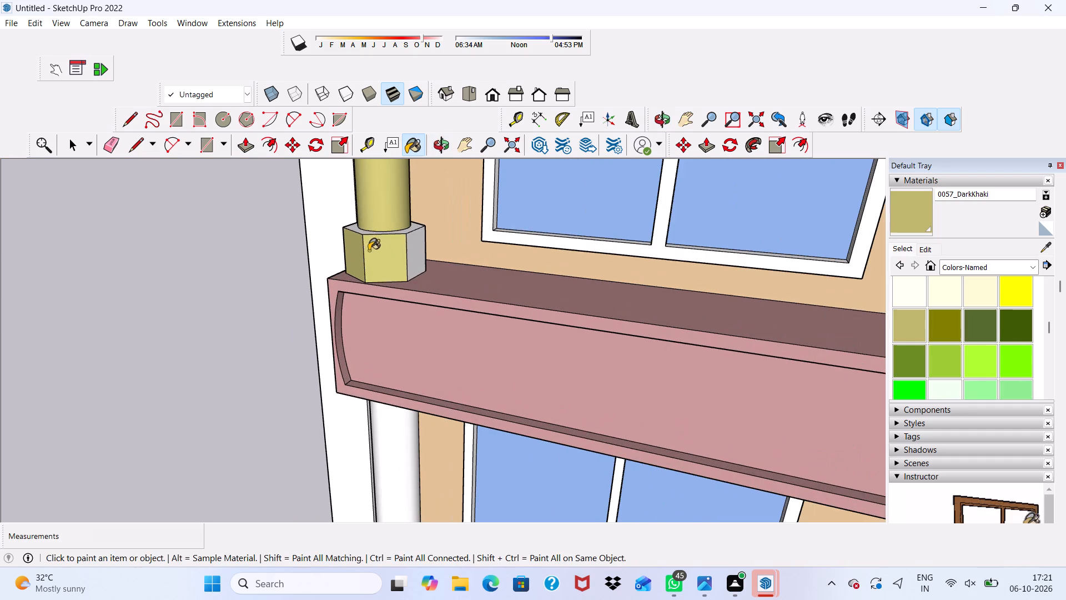
left_click(413, 249)
scroll(413, 249, "up", 5)
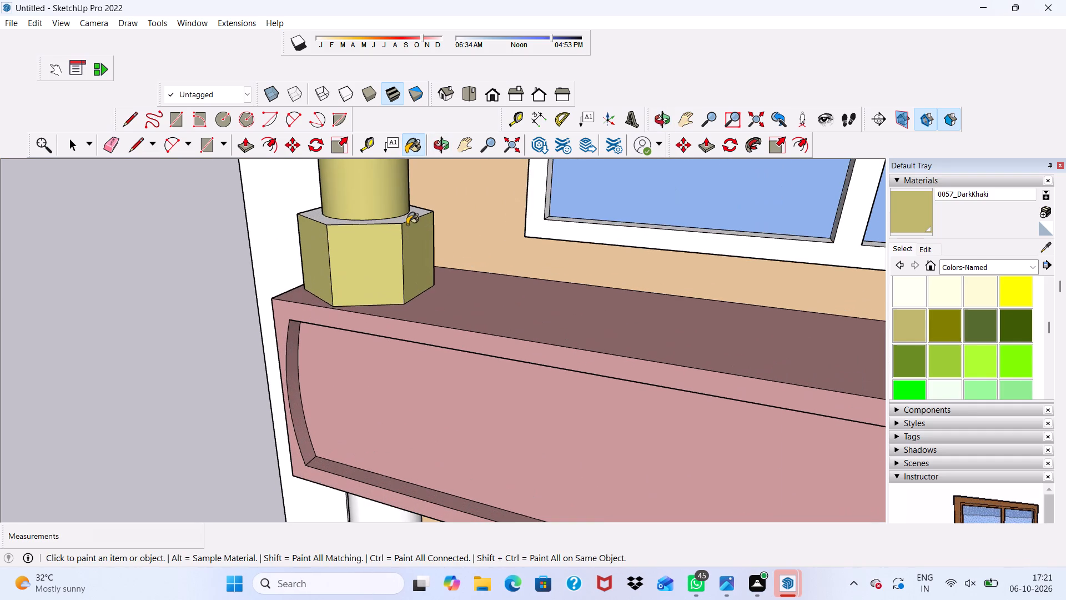
left_click(404, 218)
scroll(408, 226, "down", 4)
middle_click_drag(405, 254, 741, 250)
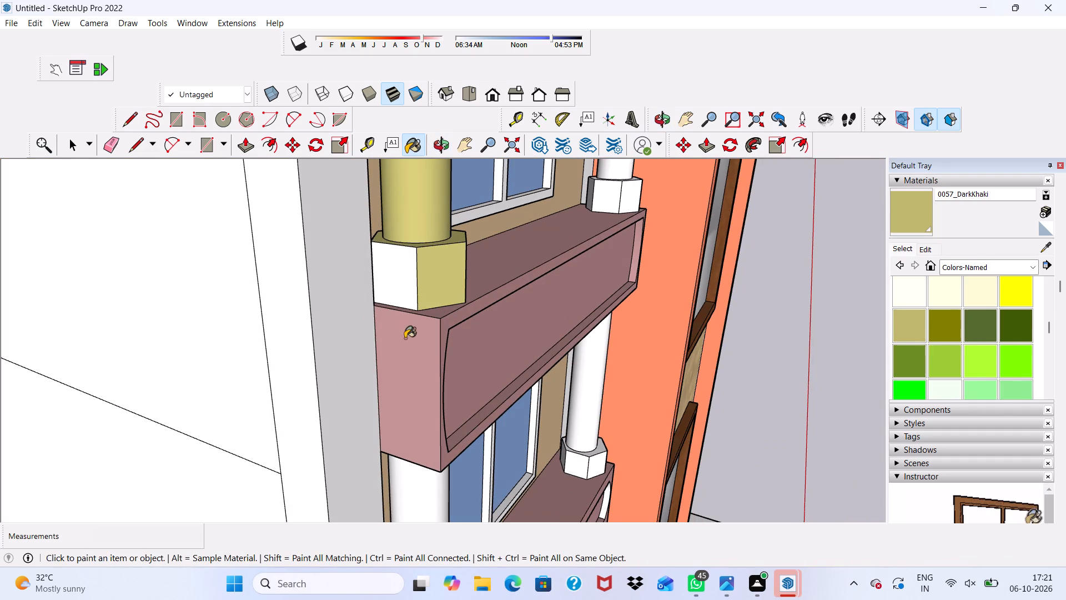
left_click(387, 290)
Paint the tower-side column shaft and its base's faces and top on the shuttered wing's top storey with 0057_DarkKhaki.
scroll(388, 289, "down", 3)
middle_click_drag(281, 0, 26, 19)
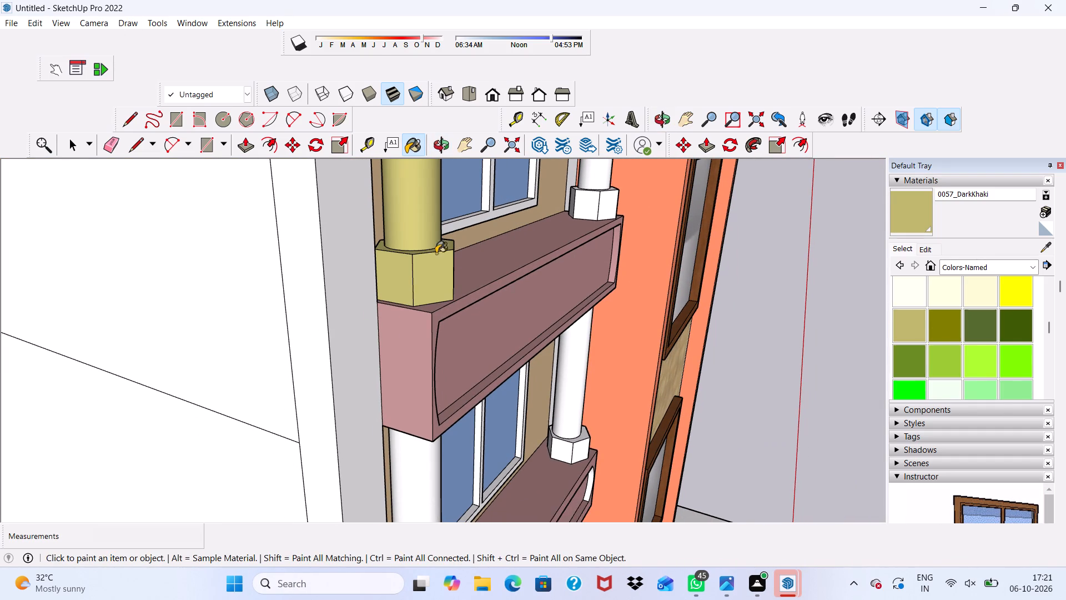
scroll(524, 264, "down", 1)
middle_click_drag(524, 264, 310, 260)
left_click(661, 234)
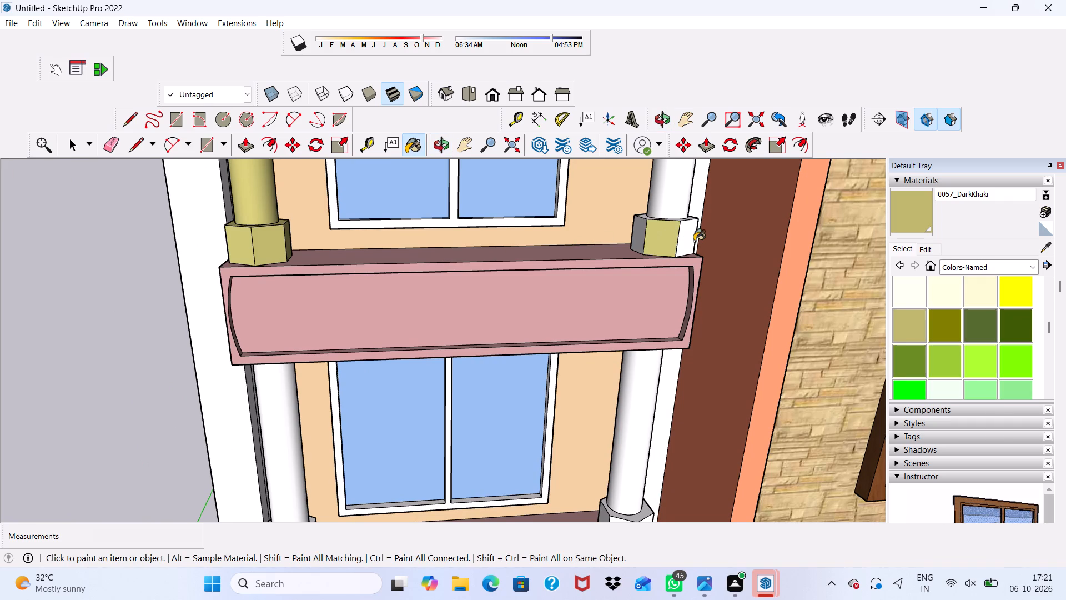
left_click(687, 242)
scroll(572, 246, "up", 2)
left_click(655, 220)
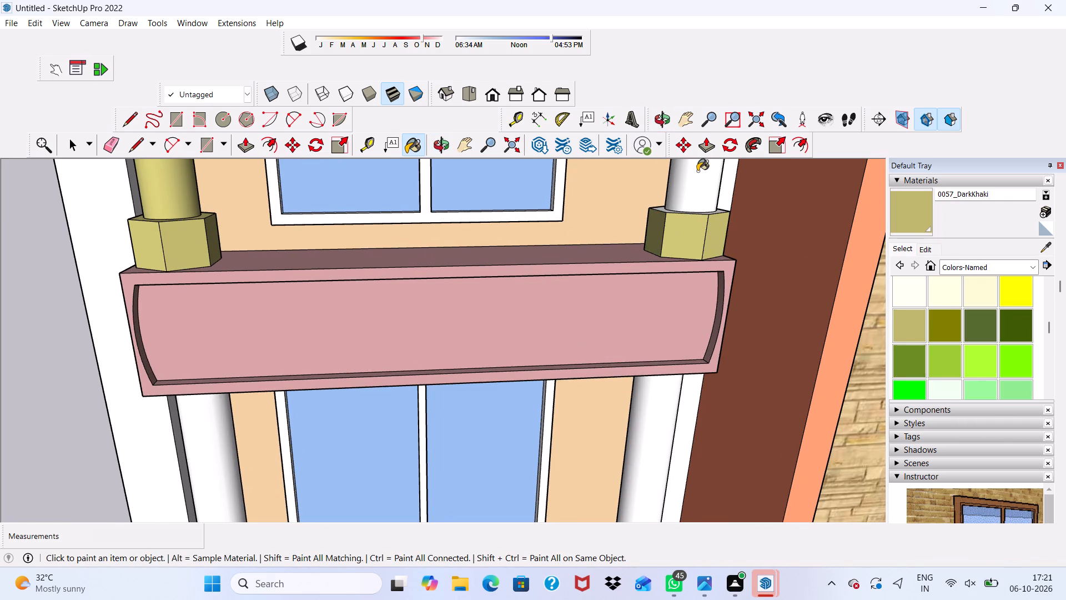
left_click(698, 170)
scroll(698, 203, "up", 8)
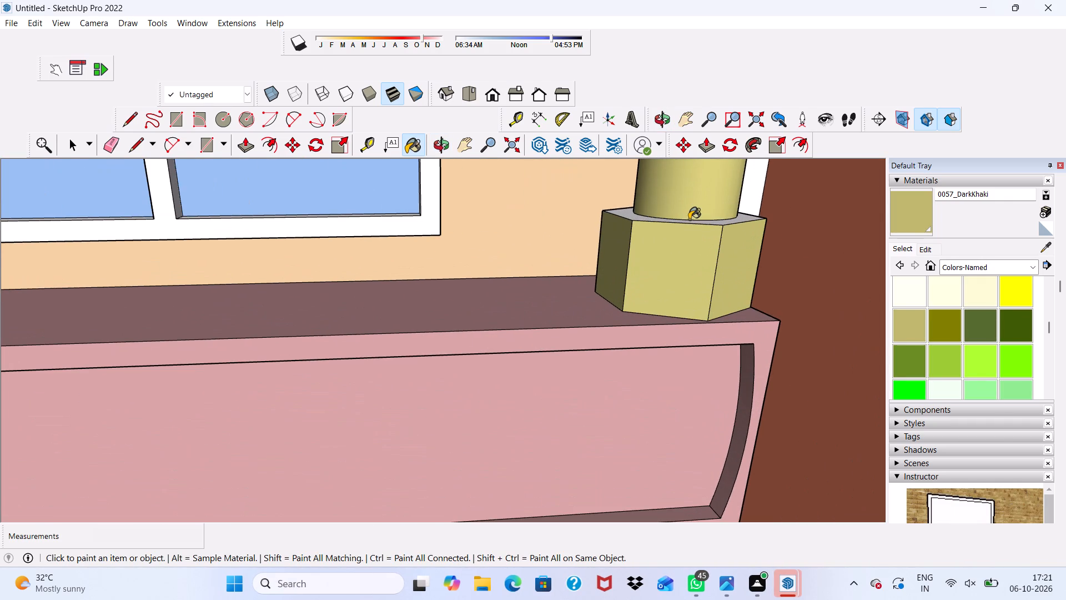
scroll(726, 222, "up", 4)
left_click(728, 221)
scroll(728, 222, "down", 3)
middle_click_drag(724, 252, 625, 263)
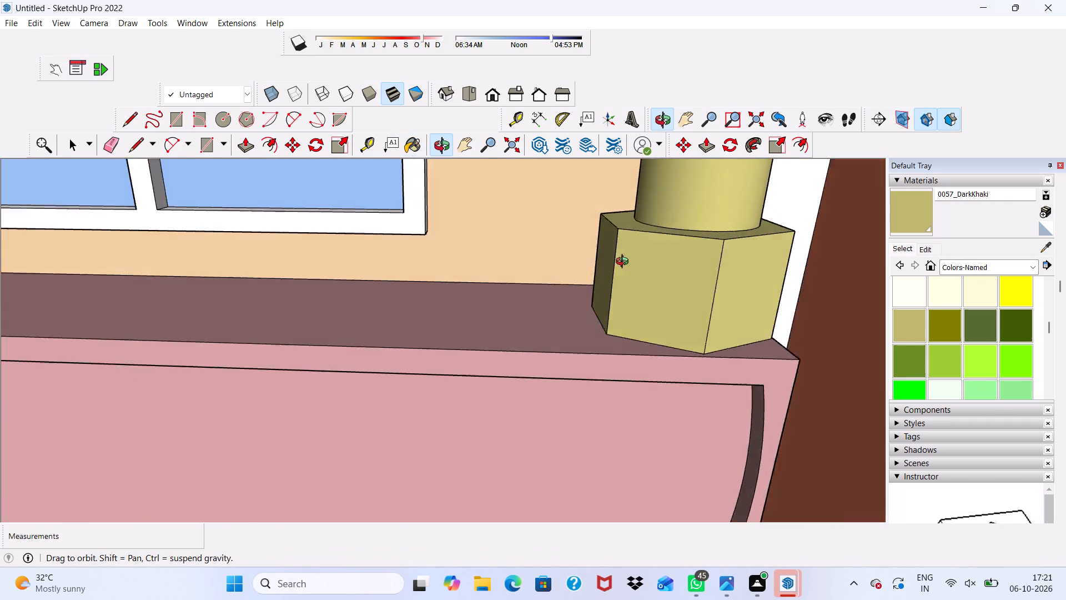
middle_click_drag(625, 263, 542, 252)
left_click(766, 311)
Paint the outer column shaft and its base's front faces one storey below the top with 0057_DarkKhaki.
scroll(766, 311, "down", 2)
middle_click_drag(766, 309, 621, 276)
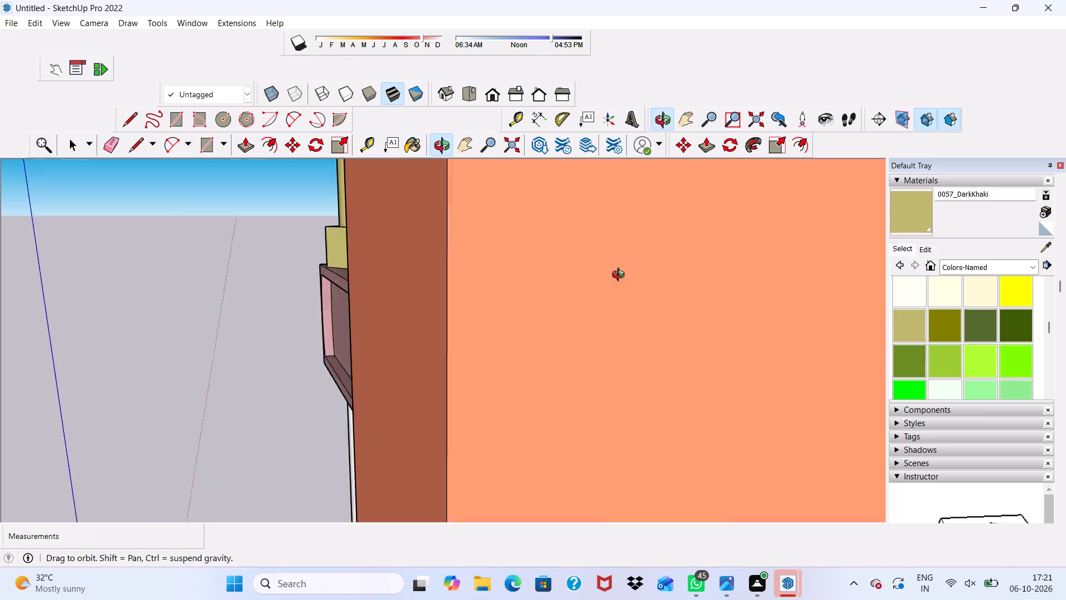
middle_click_drag(621, 276, 715, 283)
scroll(697, 269, "down", 5)
scroll(697, 268, "up", 1)
scroll(697, 268, "down", 11)
scroll(447, 316, "down", 1)
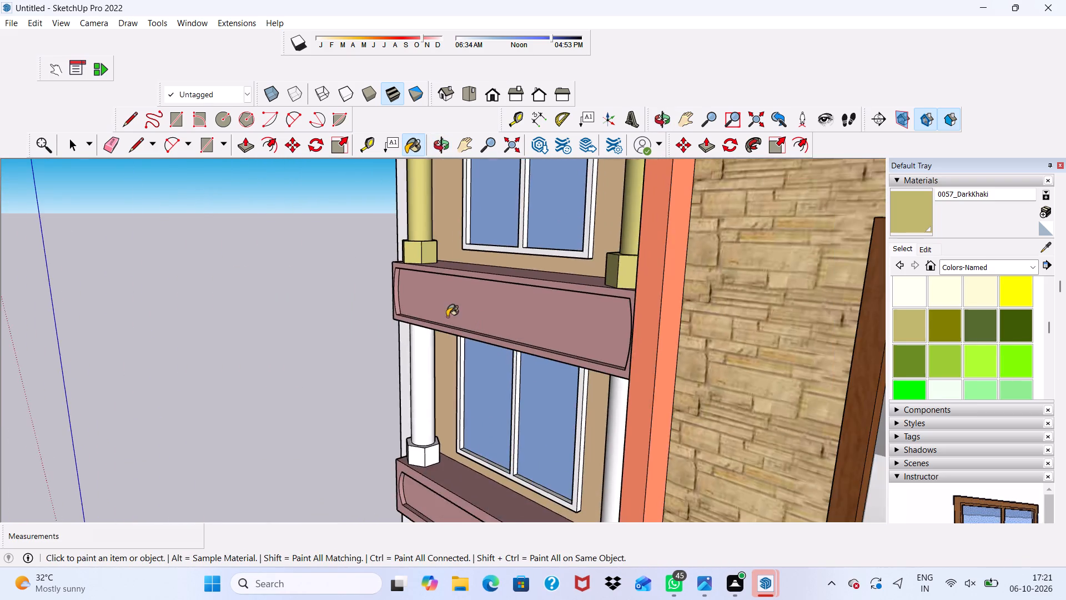
scroll(447, 317, "down", 5)
scroll(484, 288, "up", 1)
scroll(484, 288, "down", 2)
middle_click_drag(482, 298, 697, 224)
scroll(584, 257, "down", 3)
scroll(565, 326, "up", 1)
scroll(487, 393, "up", 6)
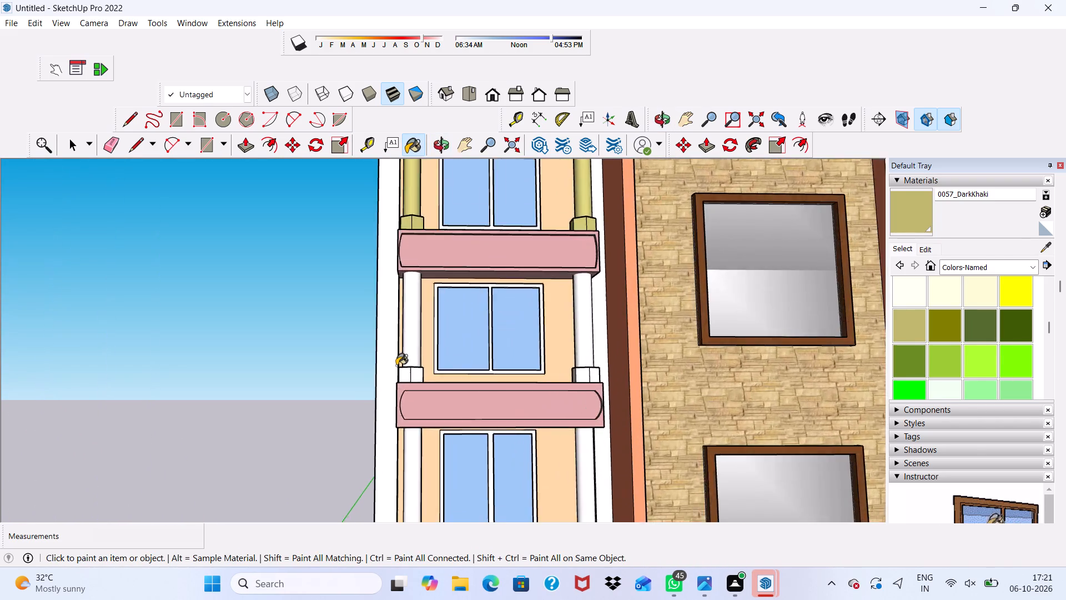
scroll(396, 366, "up", 2)
left_click(414, 327)
scroll(418, 381, "up", 1)
left_click(414, 378)
left_click_drag(426, 388, 426, 393)
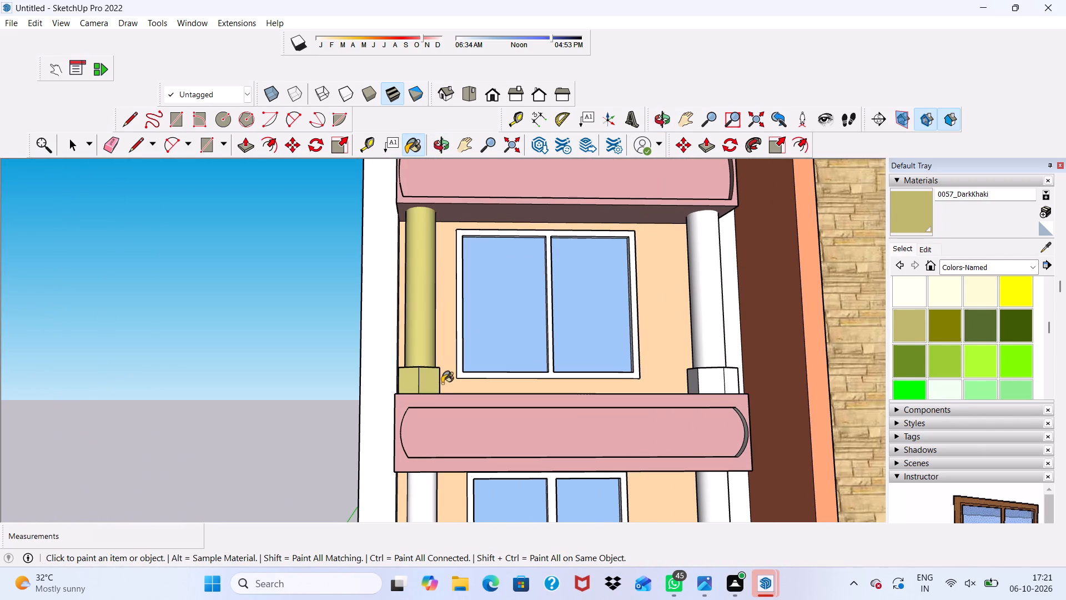
Paint the inner and outer side faces of that outer column base with 0057_DarkKhaki.
scroll(437, 389, "up", 2)
scroll(437, 389, "down", 1)
middle_click_drag(436, 390, 361, 409)
middle_click(361, 409)
scroll(401, 387, "up", 4)
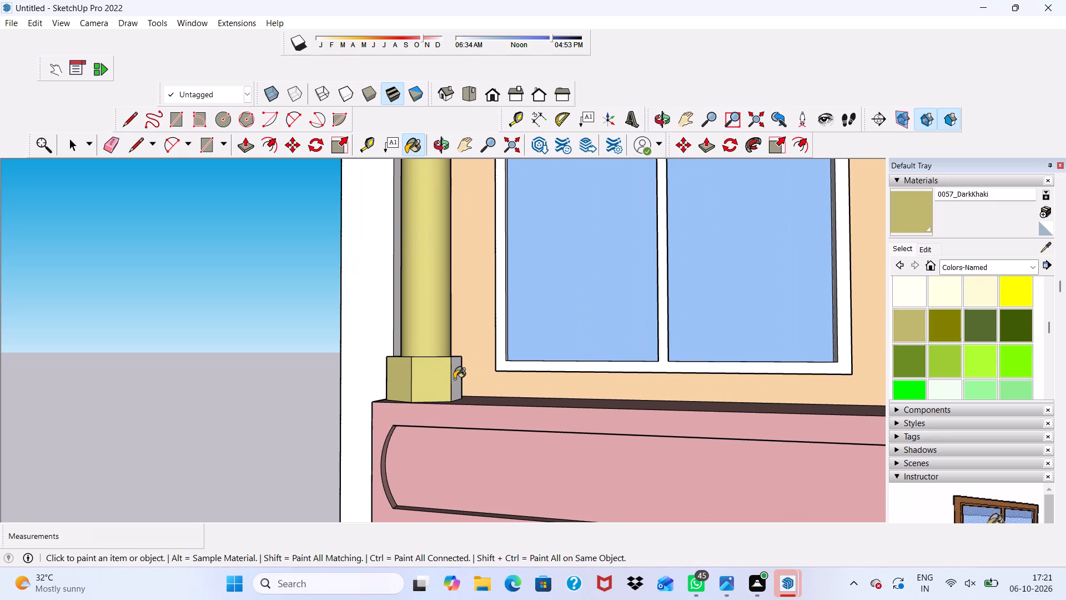
left_click(454, 379)
middle_click_drag(443, 402, 703, 390)
middle_click(703, 390)
scroll(466, 366, "up", 1)
left_click(411, 391)
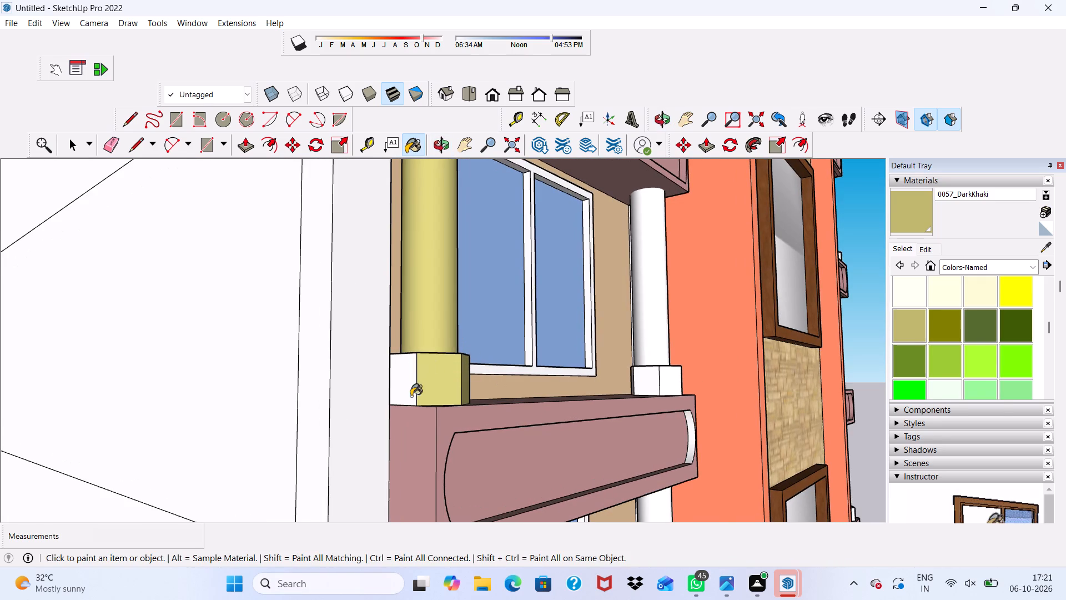
Paint the tower-side column shaft and its base's front faces and top on the same storey with 0057_DarkKhaki.
scroll(408, 398, "down", 10)
scroll(475, 329, "up", 1)
scroll(475, 329, "down", 5)
scroll(502, 349, "up", 3)
left_click(539, 304)
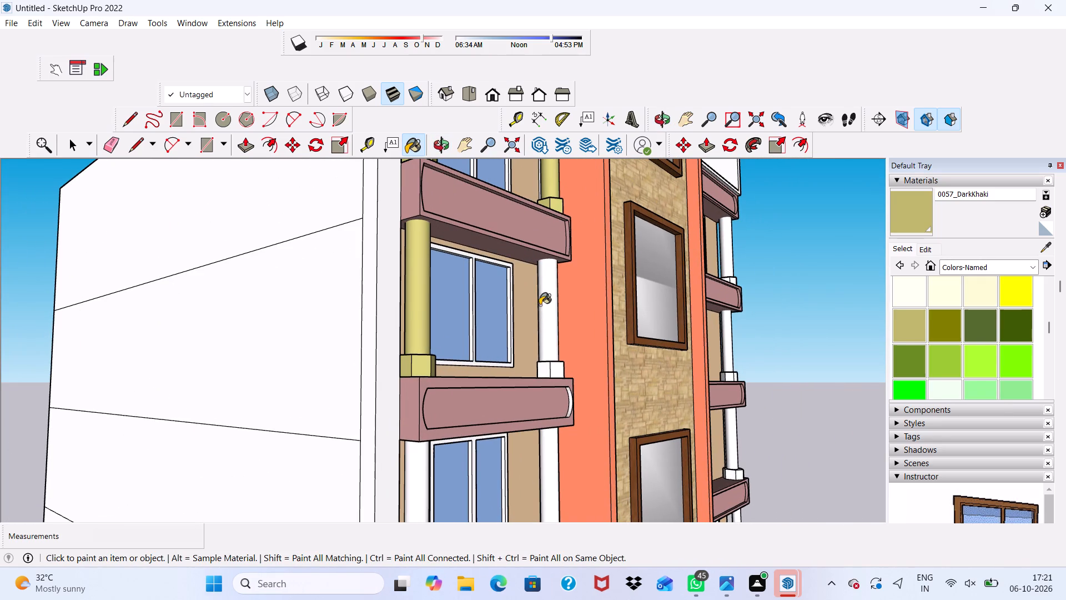
scroll(560, 365, "up", 3)
left_click(557, 366)
left_click(544, 370)
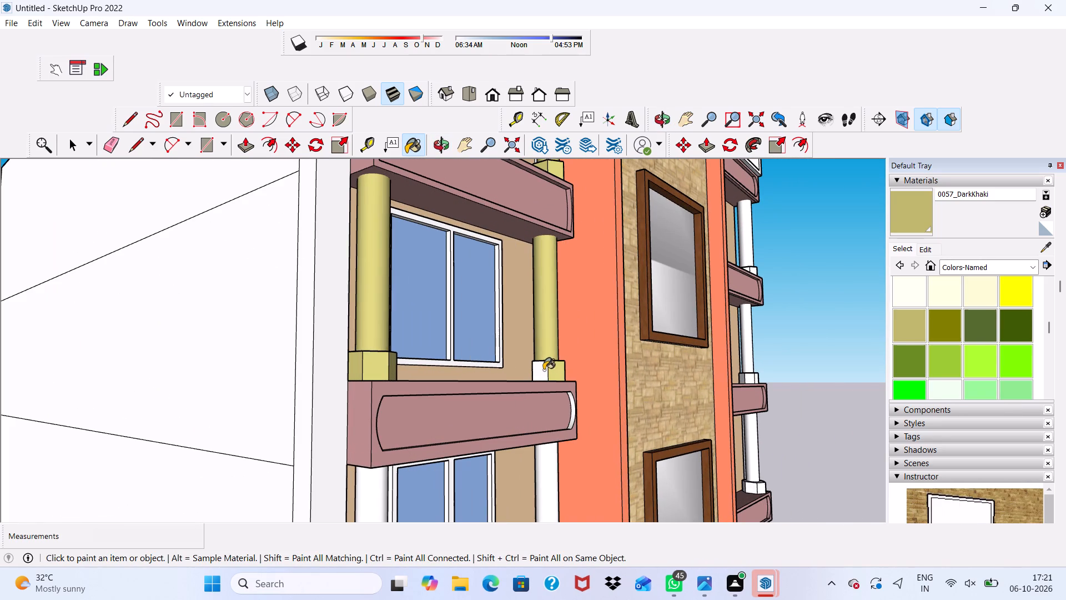
middle_click_drag(551, 371, 384, 397)
scroll(383, 396, "up", 7)
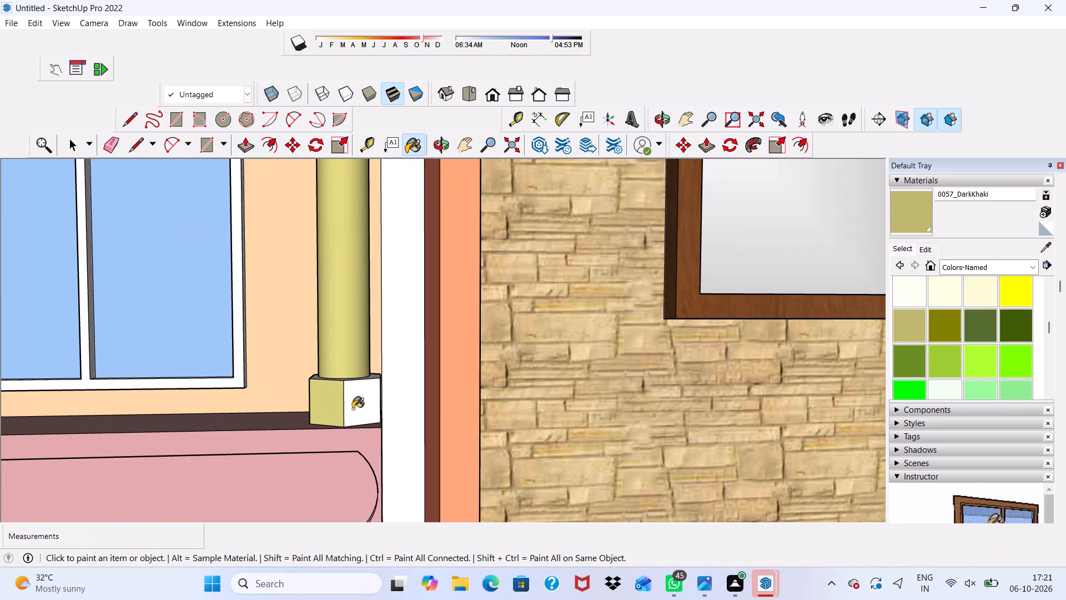
left_click(353, 409)
scroll(370, 387, "up", 5)
left_click(366, 374)
scroll(366, 374, "up", 9)
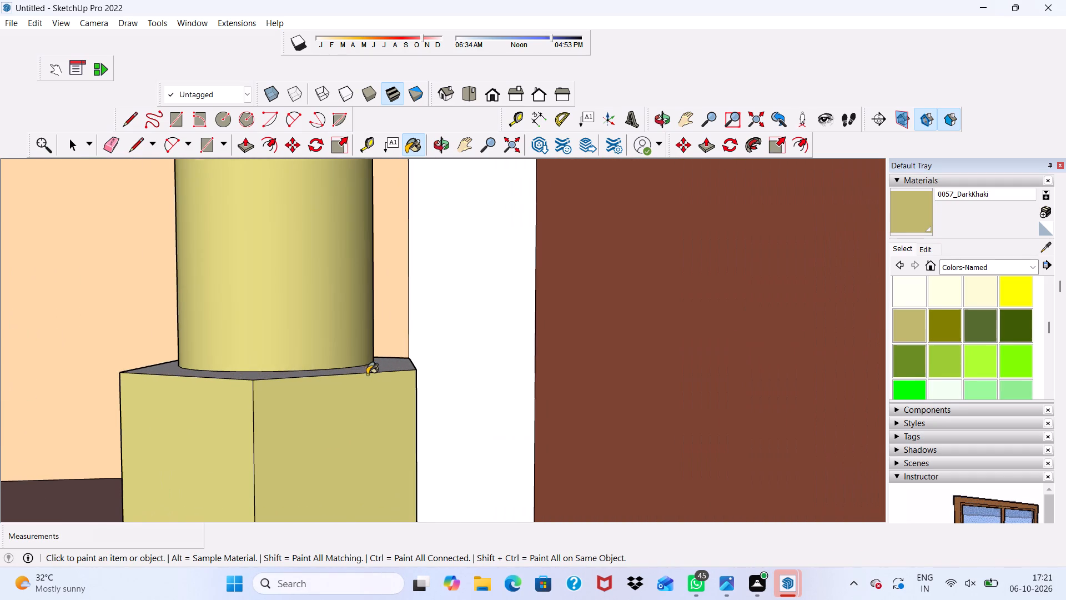
left_click(372, 368)
Paint the remaining side face of that column base, facing the tower, with 0057_DarkKhaki.
middle_click_drag(437, 446, 354, 429)
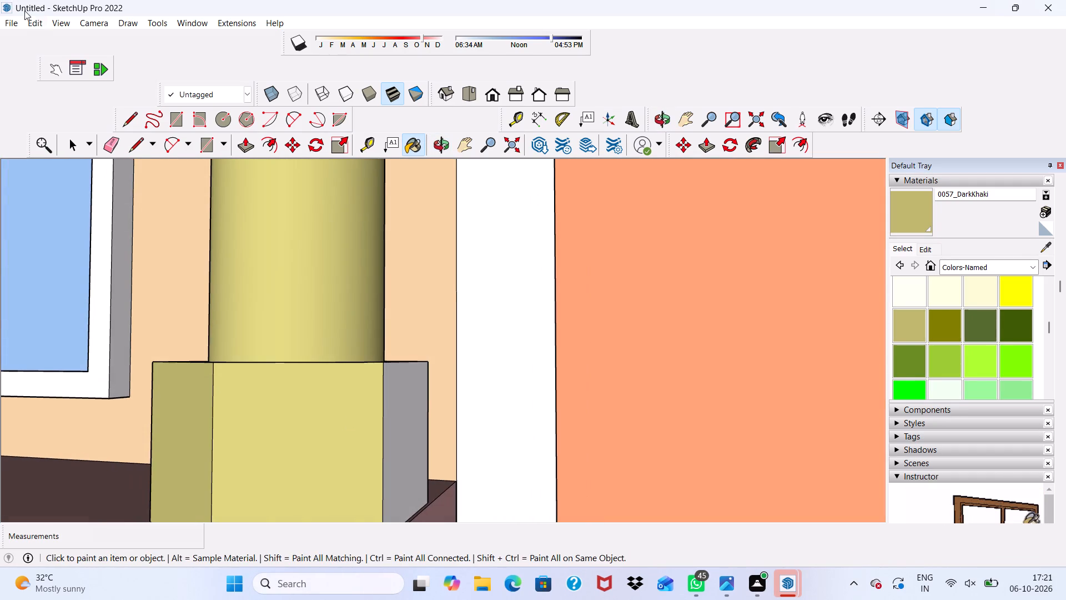
scroll(0, 133, "down", 9)
scroll(268, 368, "up", 3)
scroll(97, 310, "down", 3)
middle_click_drag(93, 308, 194, 302)
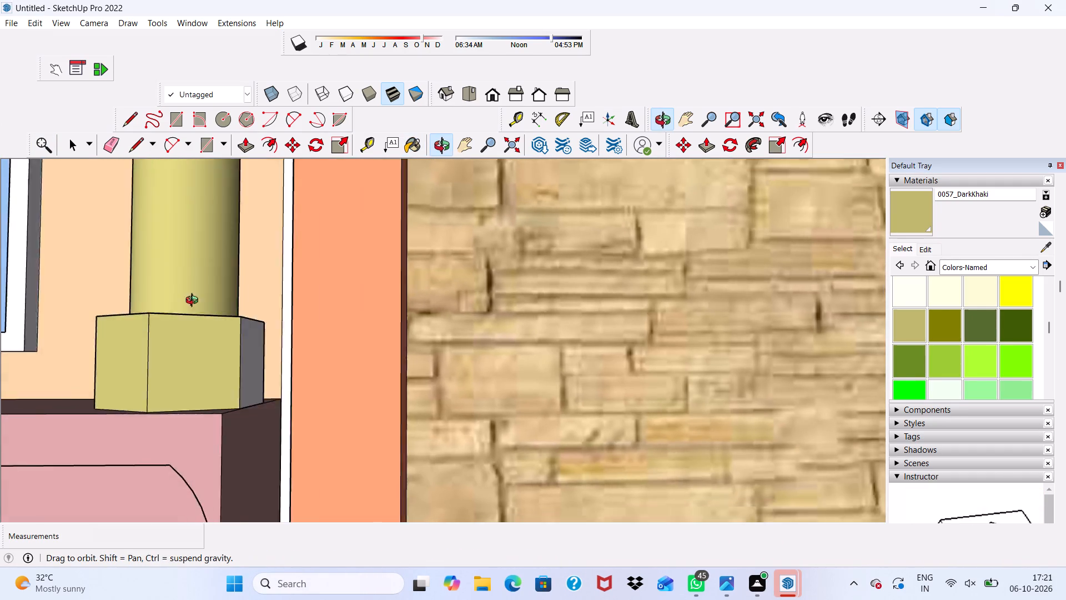
middle_click_drag(194, 302, 219, 331)
scroll(244, 361, "up", 6)
middle_click_drag(265, 339, 235, 326)
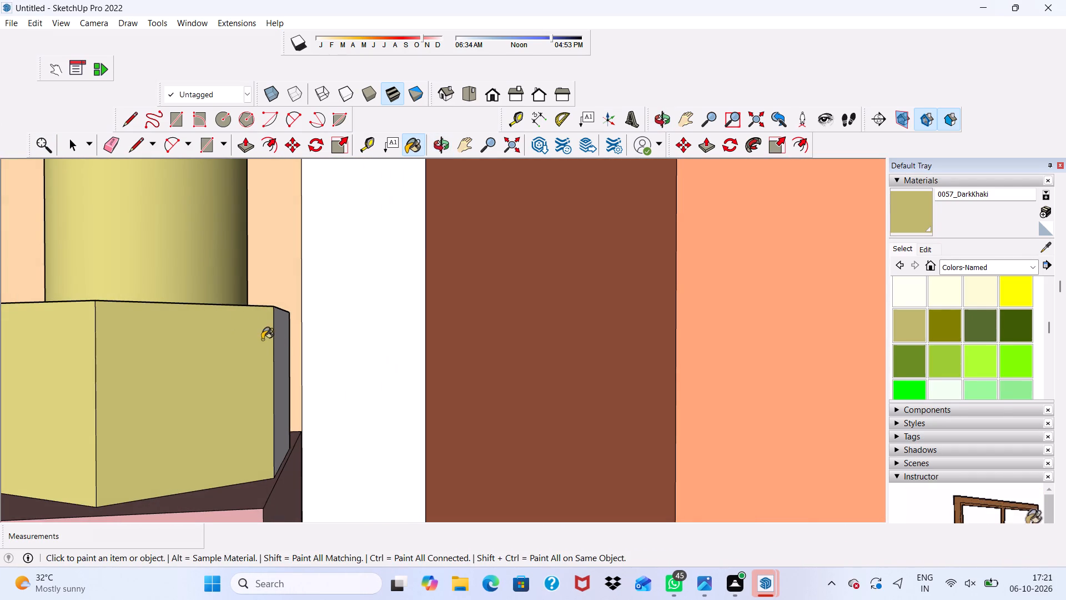
left_click(280, 344)
Paint the outer column shaft and one front face of its base on the next storey down with 0057_DarkKhaki.
scroll(263, 303, "down", 16)
scroll(286, 268, "up", 1)
scroll(333, 267, "down", 4)
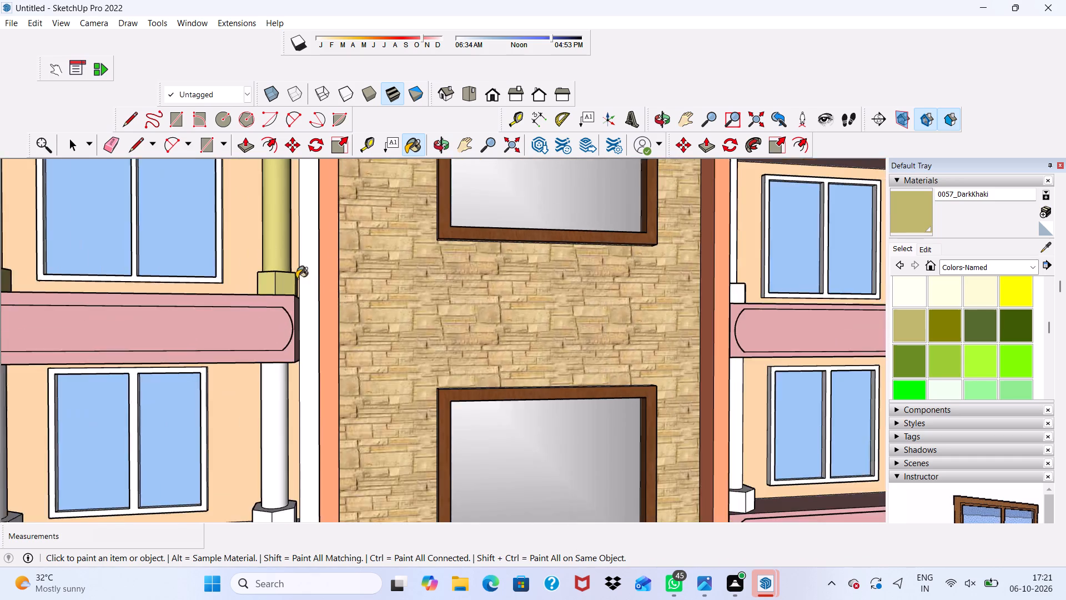
scroll(296, 278, "down", 3)
scroll(258, 265, "up", 3)
scroll(254, 278, "down", 7)
scroll(79, 390, "up", 9)
left_click(123, 343)
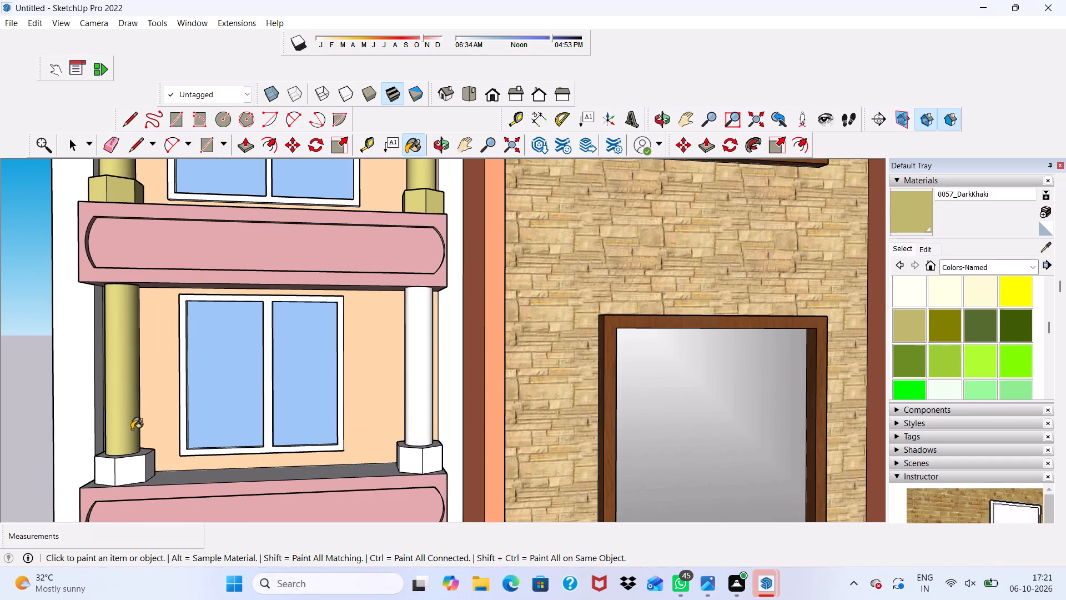
scroll(132, 429, "up", 1)
left_click(135, 462)
Paint the top of the outer column base one storey above with 0057_DarkKhaki.
scroll(135, 464, "up", 4)
scroll(140, 378, "down", 9)
middle_click_drag(165, 318, 129, 483)
scroll(258, 293, "up", 4)
scroll(69, 206, "up", 2)
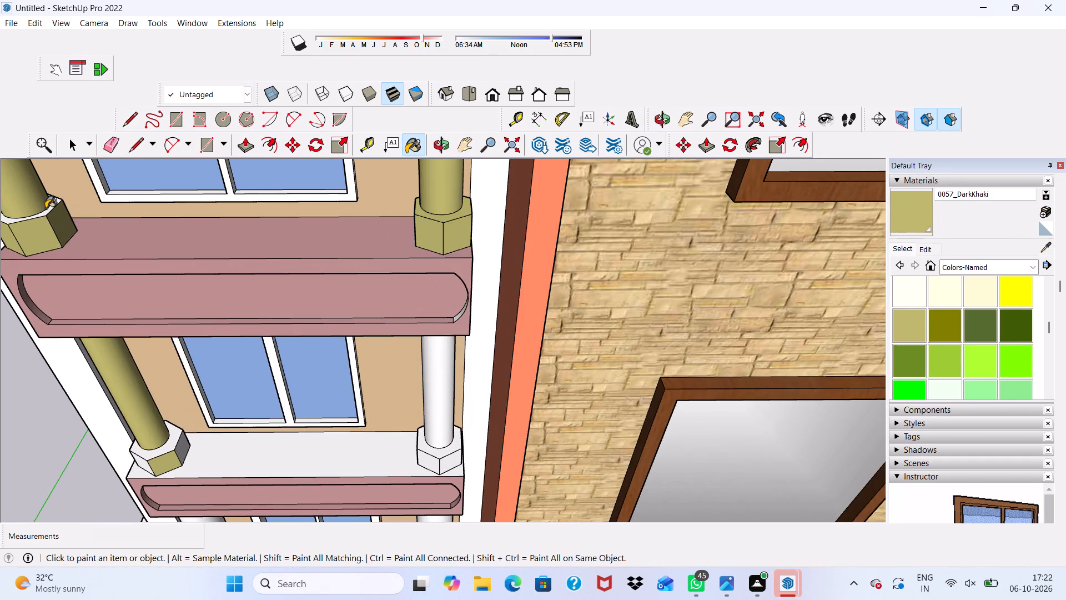
left_click(46, 208)
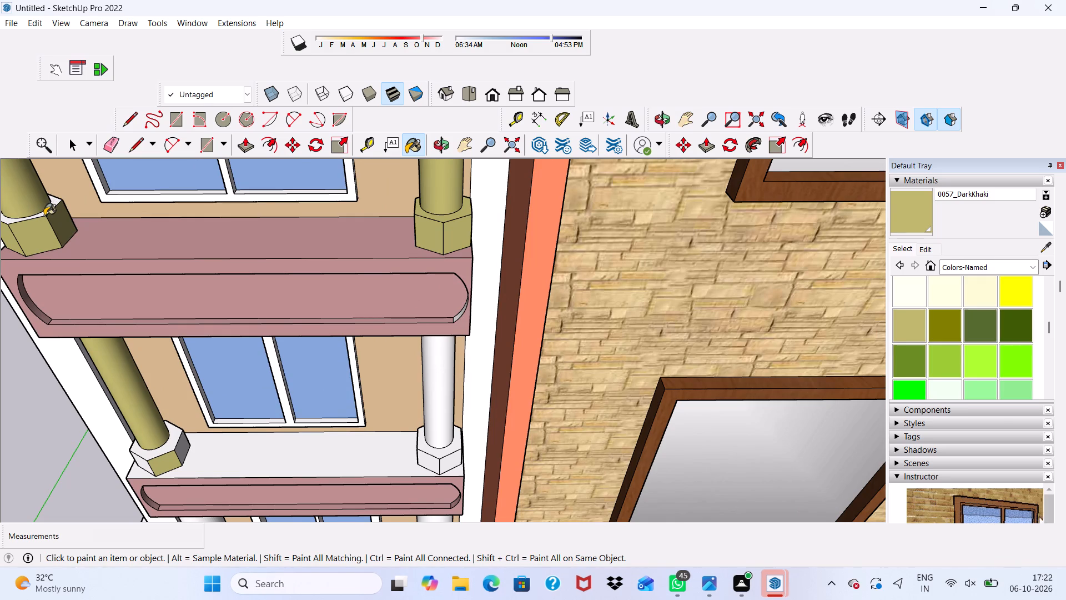
left_click(44, 214)
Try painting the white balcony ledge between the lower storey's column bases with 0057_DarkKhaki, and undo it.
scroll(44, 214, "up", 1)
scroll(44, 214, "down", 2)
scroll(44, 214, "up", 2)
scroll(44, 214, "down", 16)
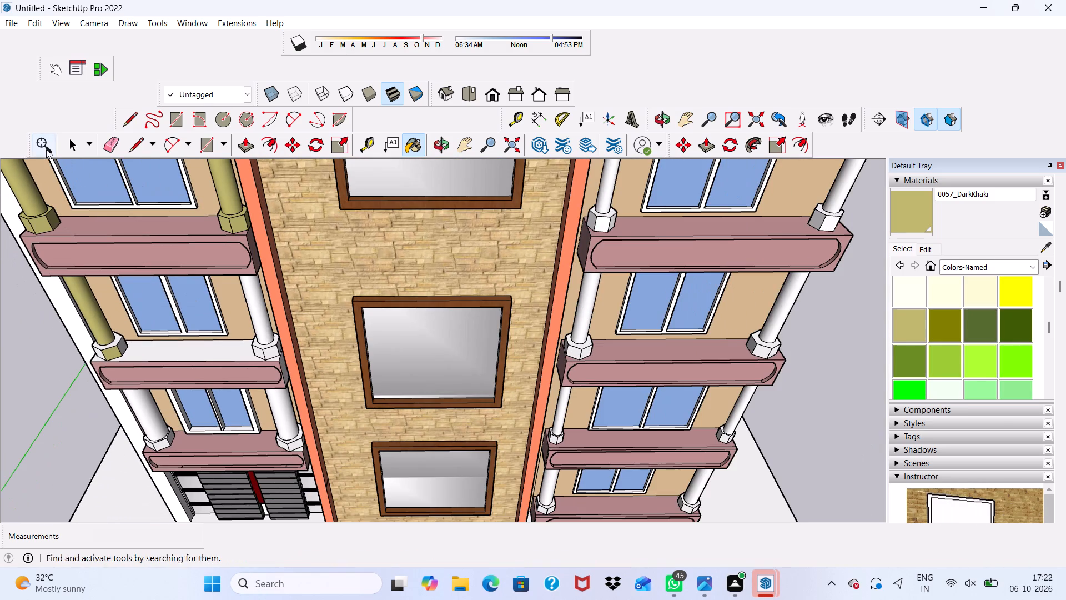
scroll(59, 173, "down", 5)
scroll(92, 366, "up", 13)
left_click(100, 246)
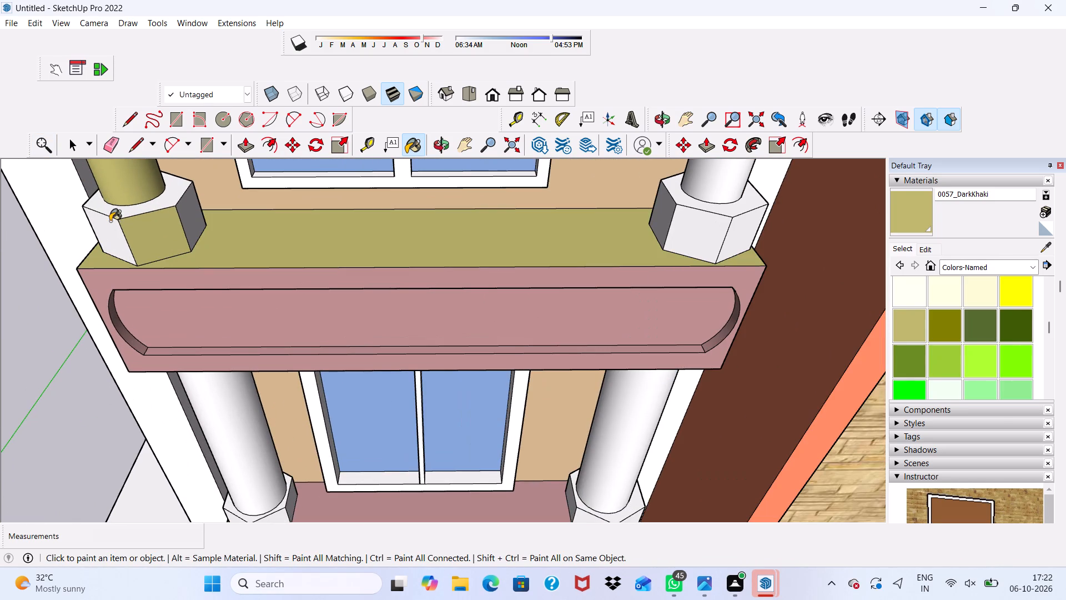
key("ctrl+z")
Paint the top and outer faces of the lower storey's outer column base and the balcony's top ledge with 0057_DarkKhaki.
scroll(123, 226, "up", 3)
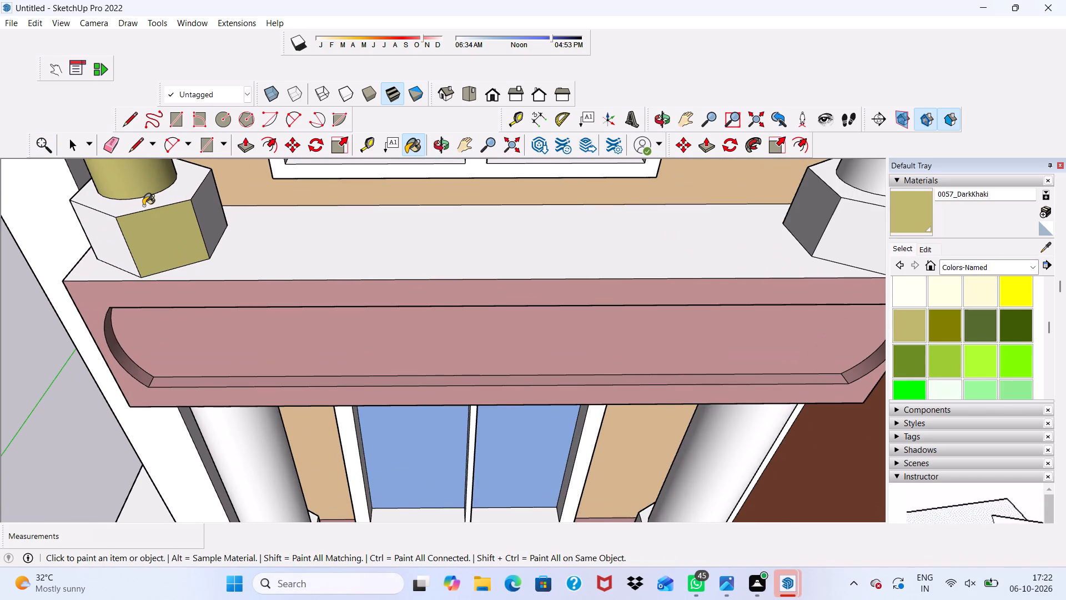
left_click(143, 204)
left_click(101, 235)
scroll(90, 200, "up", 2)
scroll(90, 200, "down", 3)
middle_click_drag(90, 199, 168, 126)
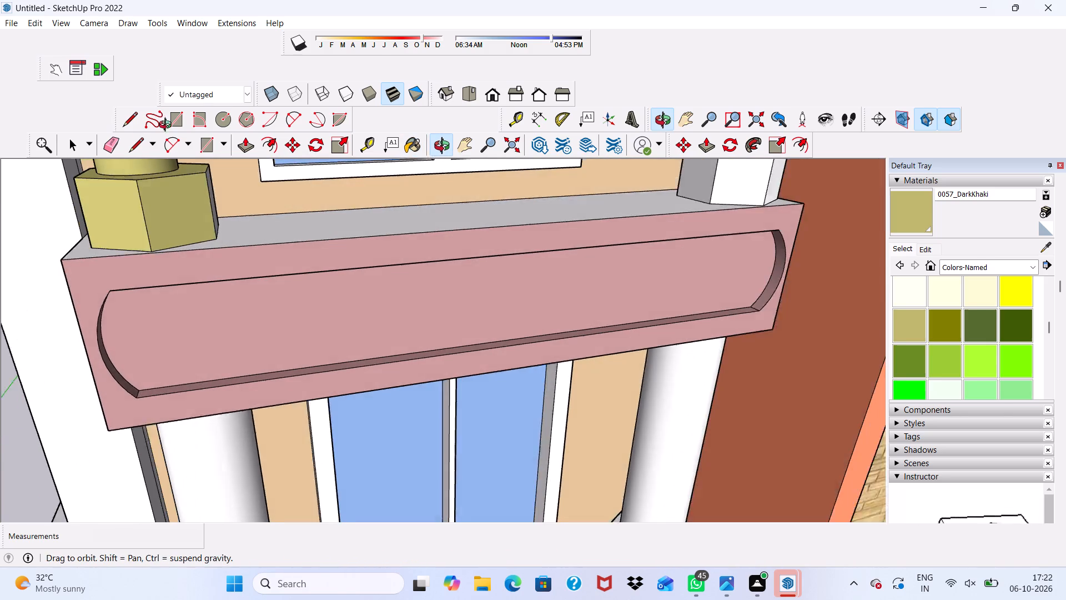
middle_click_drag(168, 126, 194, 123)
left_click(263, 243)
scroll(180, 251, "down", 6)
middle_click_drag(129, 223, 278, 213)
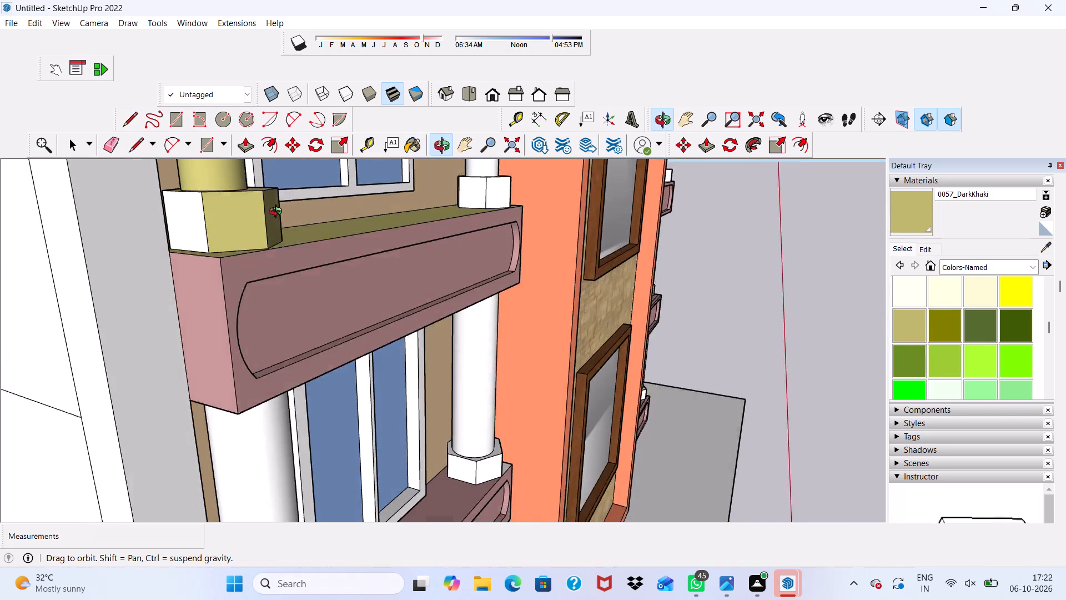
middle_click_drag(278, 213, 281, 225)
middle_click(281, 226)
left_click(184, 246)
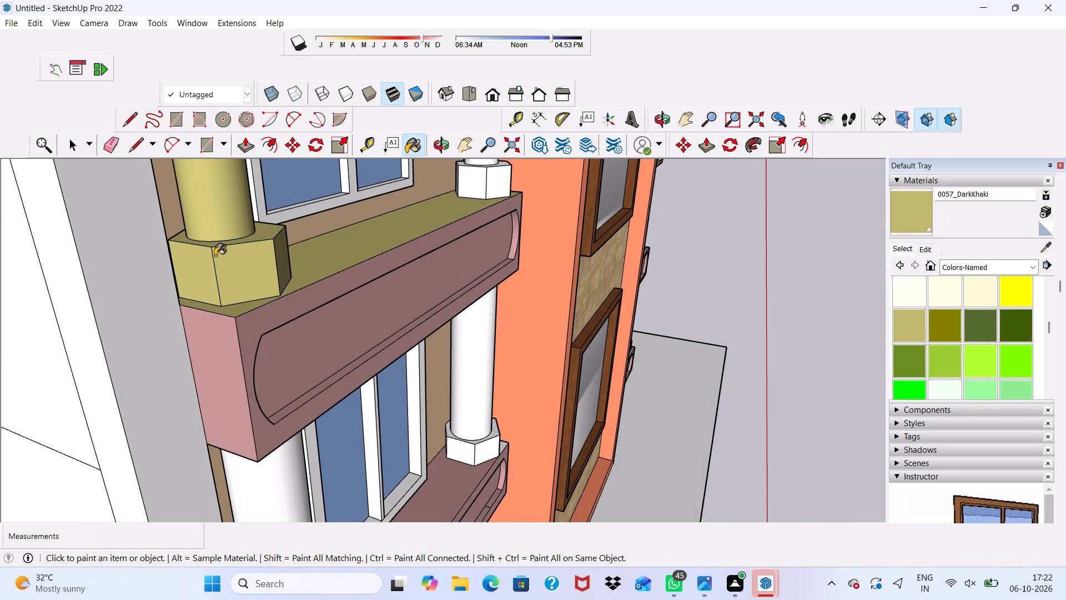
Paint the tower-side column shaft and its base's front and side faces on the same storey with 0057_DarkKhaki.
scroll(215, 256, "up", 1)
scroll(215, 256, "down", 1)
middle_click_drag(215, 254, 34, 158)
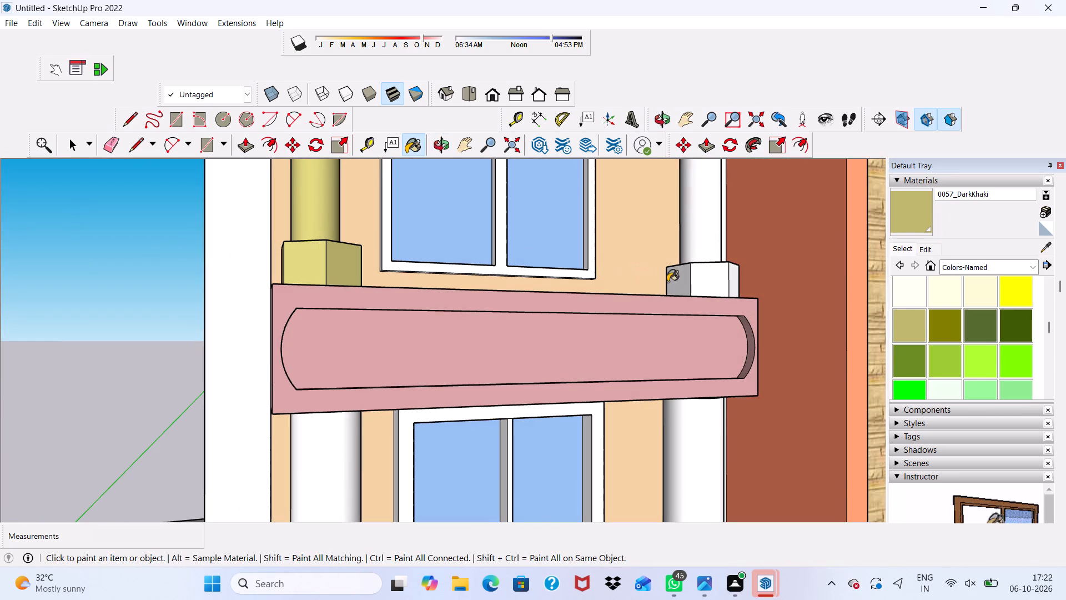
left_click(709, 287)
scroll(706, 284, "up", 1)
left_click(678, 284)
left_click(686, 234)
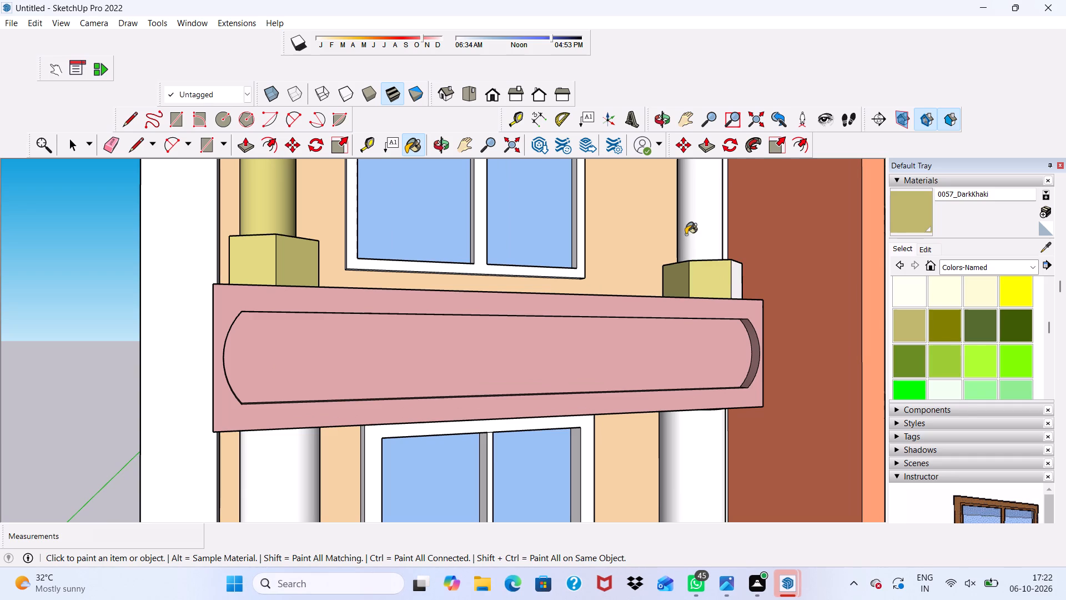
left_click(737, 289)
middle_click_drag(734, 284, 550, 326)
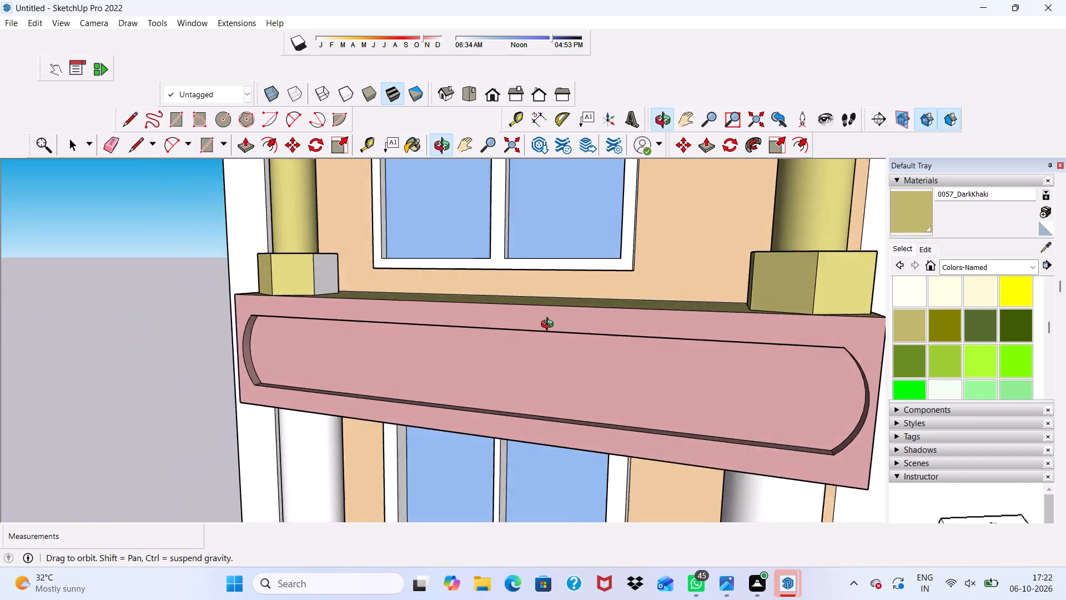
Paint the remaining white faces of both column bases on this storey of the shuttered wing with 0057_DarkKhaki.
middle_click_drag(550, 326, 494, 345)
scroll(494, 345, "down", 1)
scroll(790, 291, "up", 4)
left_click(772, 322)
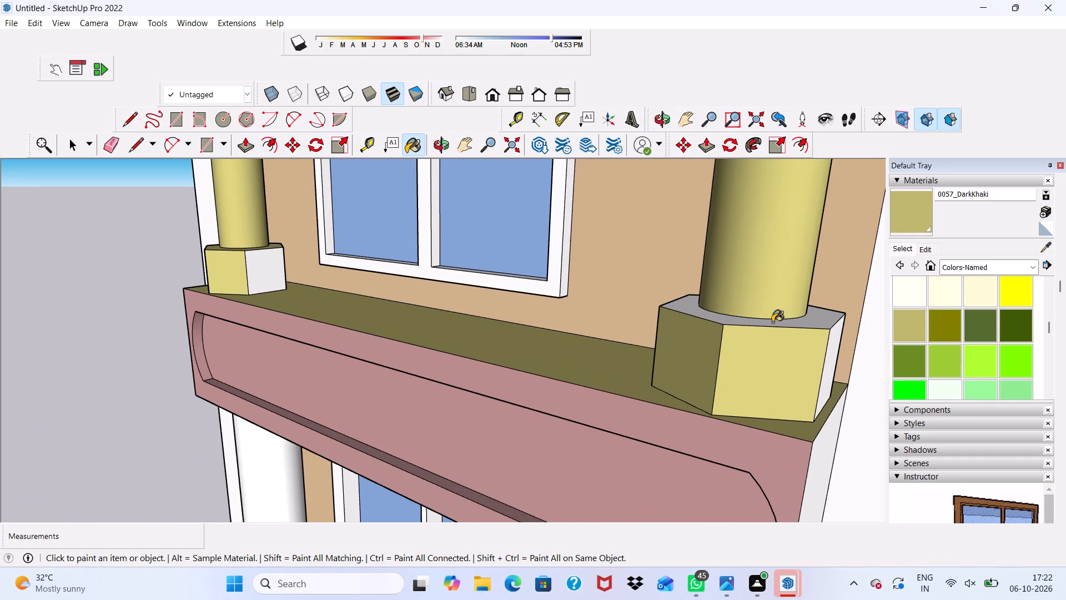
left_click(837, 352)
scroll(613, 296, "up", 1)
scroll(610, 296, "down", 14)
scroll(413, 277, "up", 7)
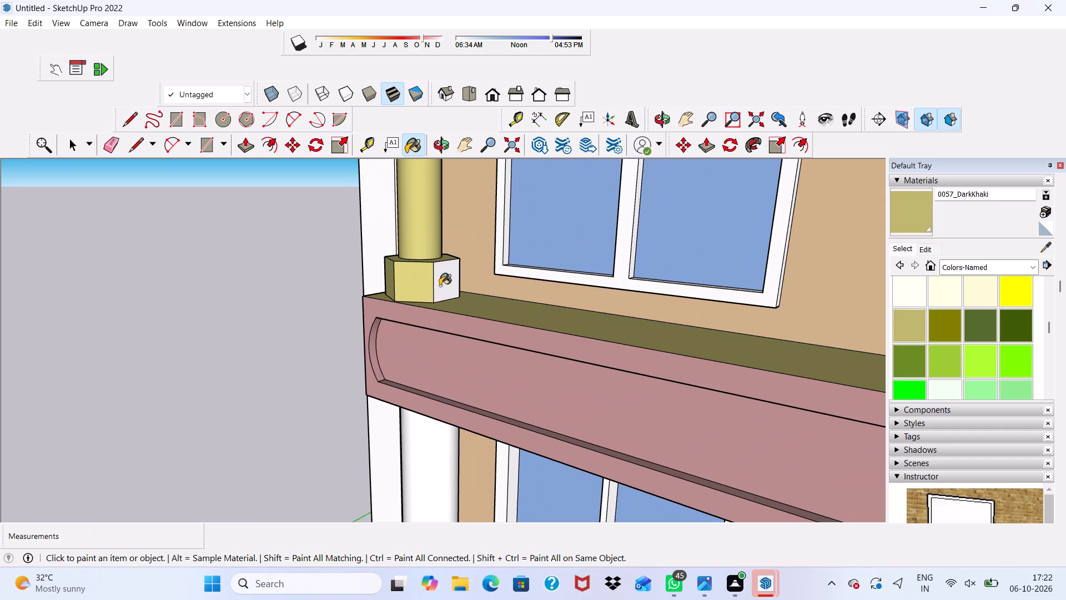
left_click(443, 277)
Paint both column shafts on the storey directly above the shutters with 0057_DarkKhaki.
middle_click_drag(339, 353, 645, 290)
scroll(666, 287, "up", 1)
scroll(666, 286, "down", 2)
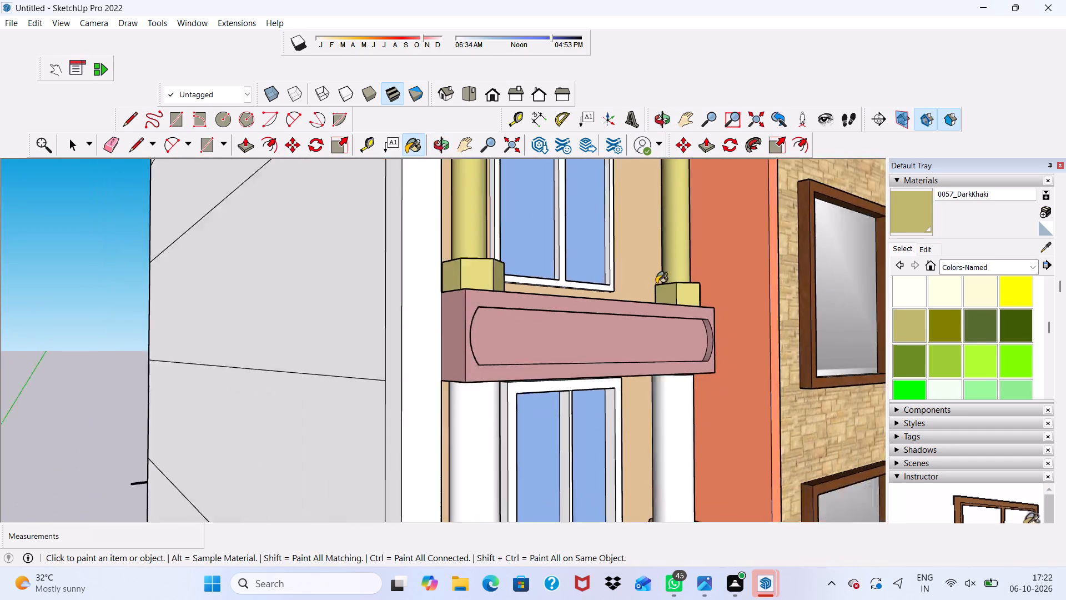
scroll(656, 284, "down", 16)
scroll(507, 259, "up", 1)
scroll(508, 259, "down", 1)
scroll(510, 261, "up", 1)
scroll(515, 269, "down", 2)
scroll(565, 327, "up", 5)
scroll(565, 327, "down", 2)
scroll(565, 327, "up", 1)
scroll(566, 328, "down", 1)
middle_click_drag(566, 331, 469, 298)
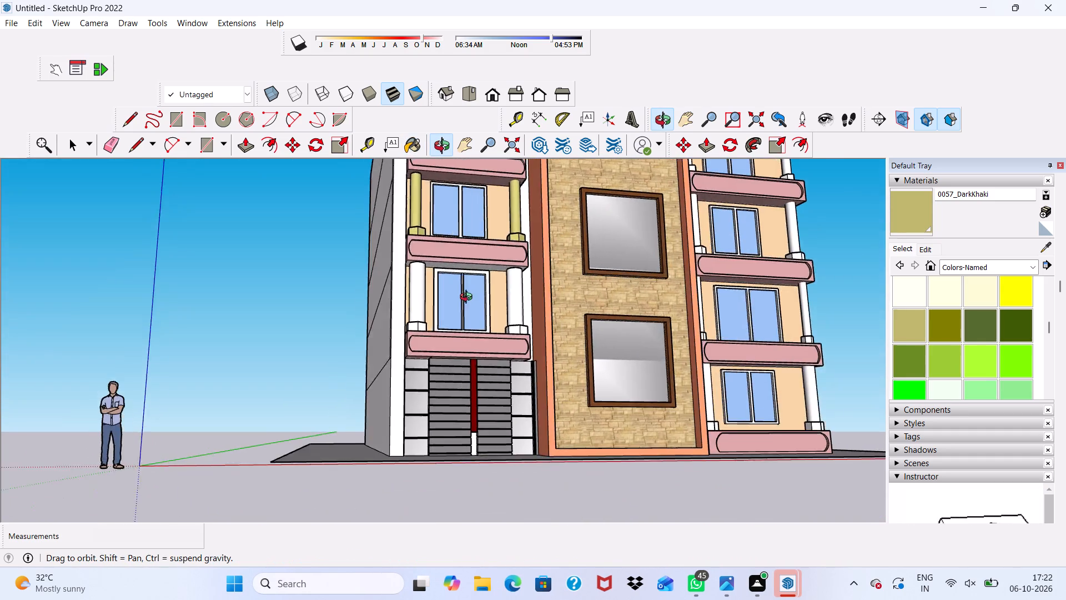
middle_click_drag(469, 298, 461, 334)
scroll(418, 306, "up", 5)
left_click(421, 297)
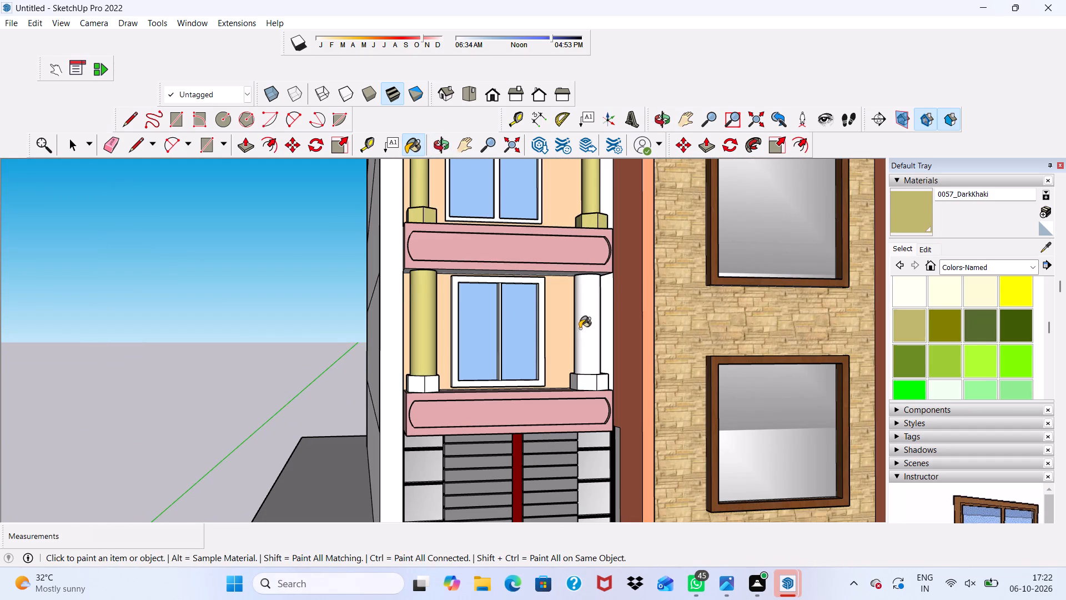
left_click(590, 328)
Paint the front and side faces of the outer column base directly above the shutters with 0057_DarkKhaki.
scroll(449, 409, "up", 8)
left_click(419, 361)
left_click(390, 369)
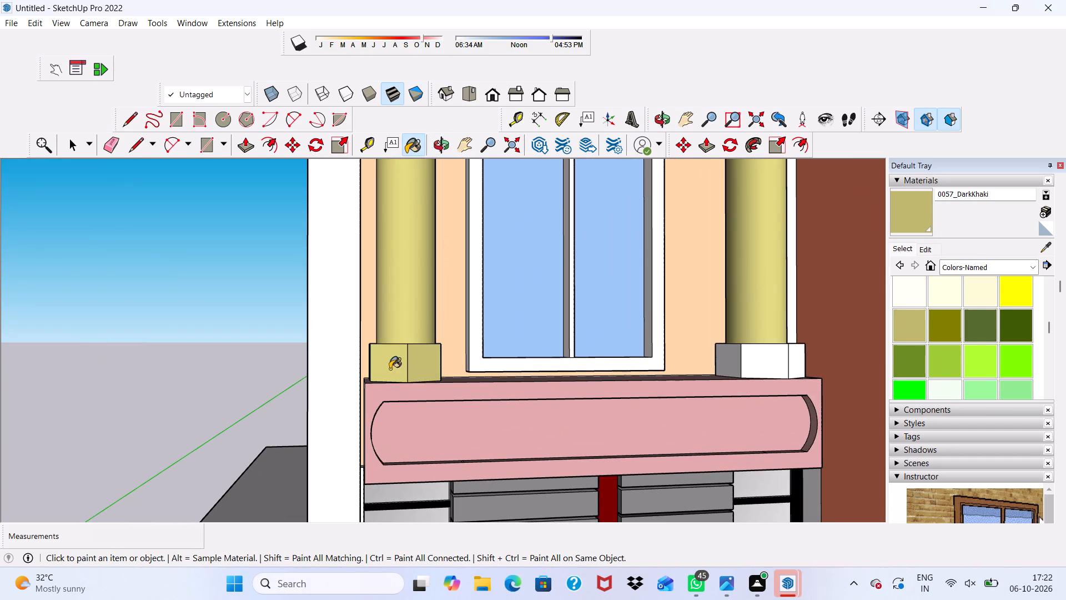
middle_click_drag(390, 369, 507, 372)
scroll(403, 369, "up", 2)
left_click(400, 355)
middle_click_drag(456, 395, 314, 378)
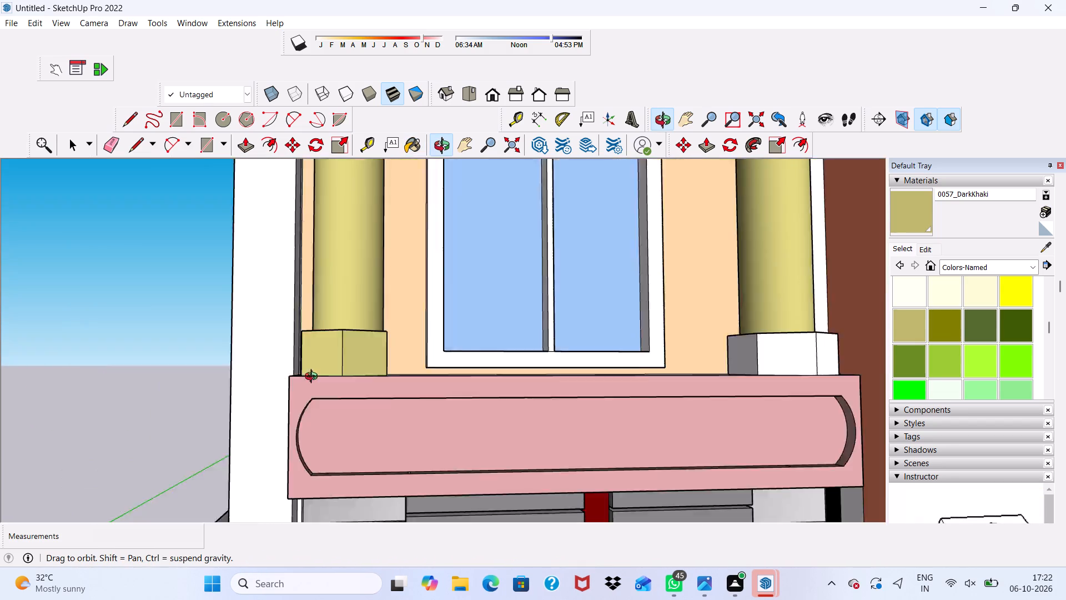
middle_click_drag(314, 378, 197, 391)
left_click(330, 361)
Paint the front and both side faces of the tower-side column base directly above the shutters with 0057_DarkKhaki.
scroll(289, 388, "down", 3)
middle_click_drag(289, 388, 425, 348)
left_click(642, 372)
left_click(599, 363)
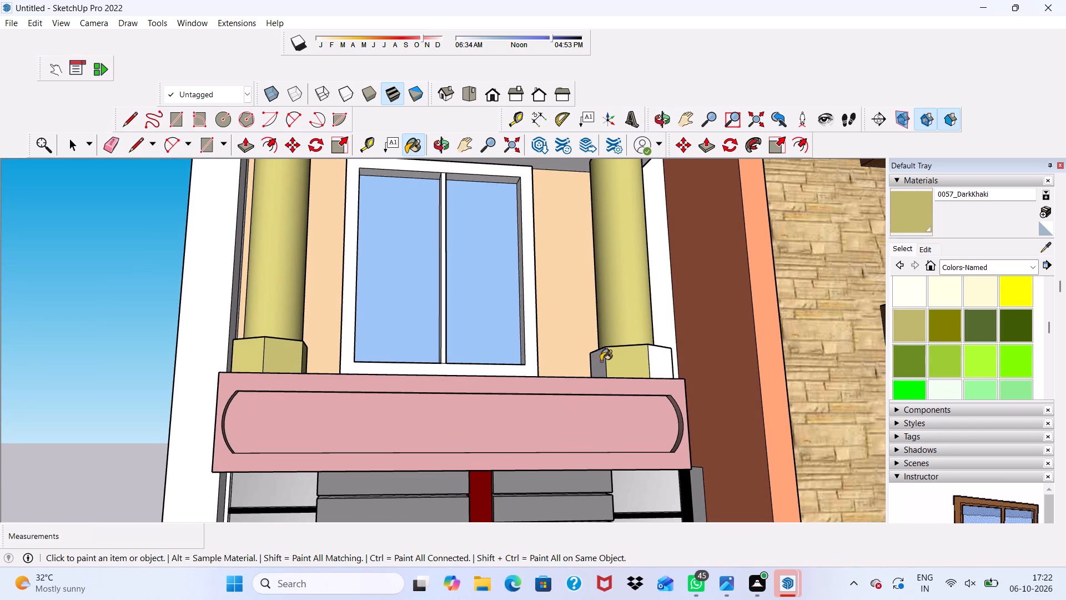
left_click(657, 358)
middle_click_drag(657, 358, 483, 385)
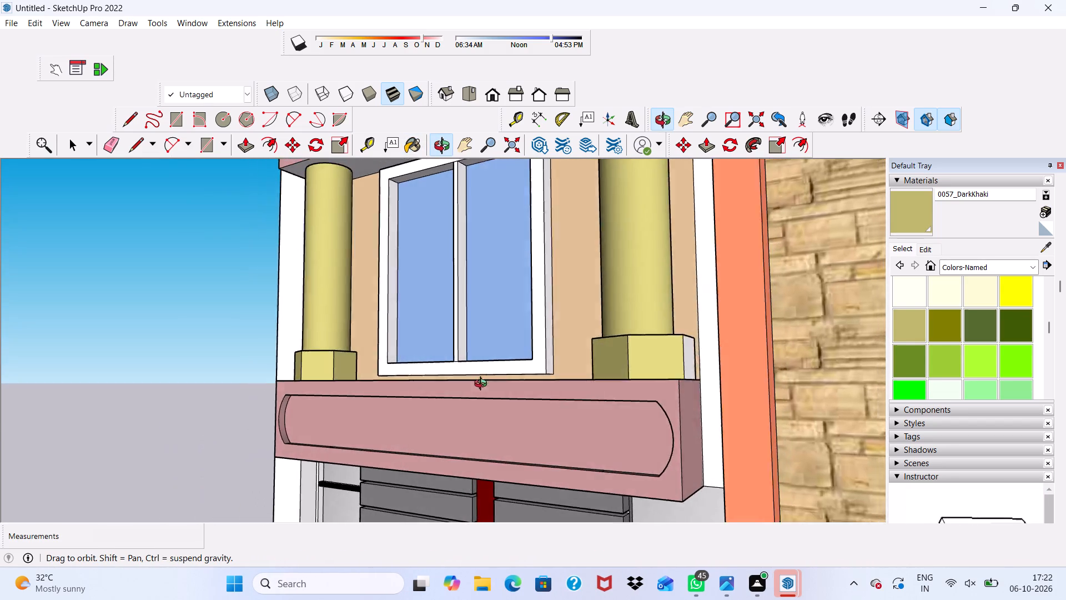
middle_click_drag(483, 385, 468, 394)
scroll(623, 388, "up", 3)
left_click_drag(706, 374, 710, 393)
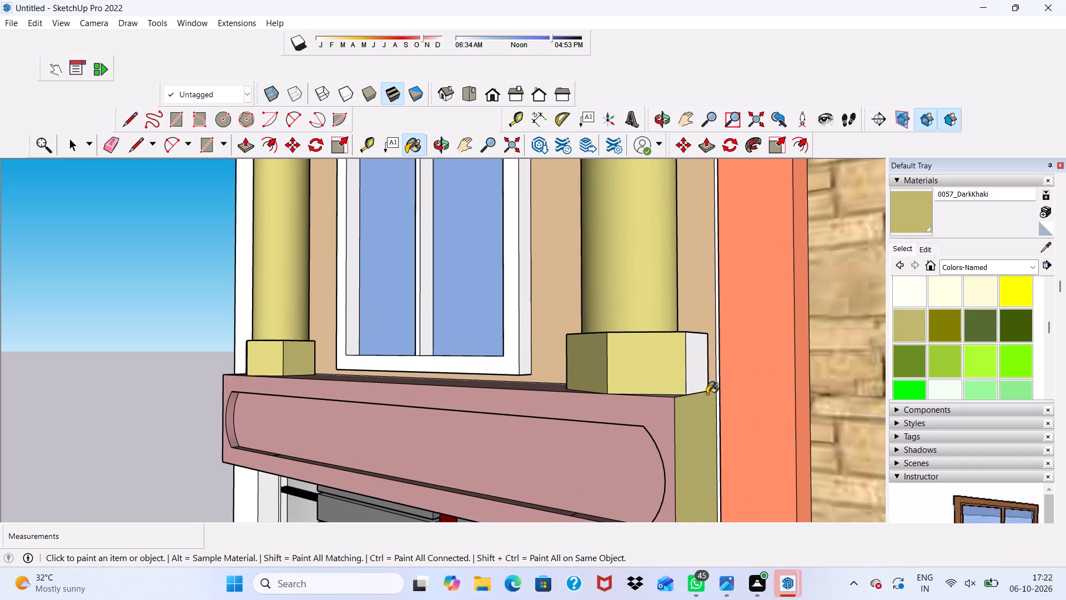
key("ctrl+z")
left_click(700, 371)
Paint both column shafts on the top storey of the opposite wing, the one without shutters, with 0057_DarkKhaki.
scroll(545, 362, "down", 5)
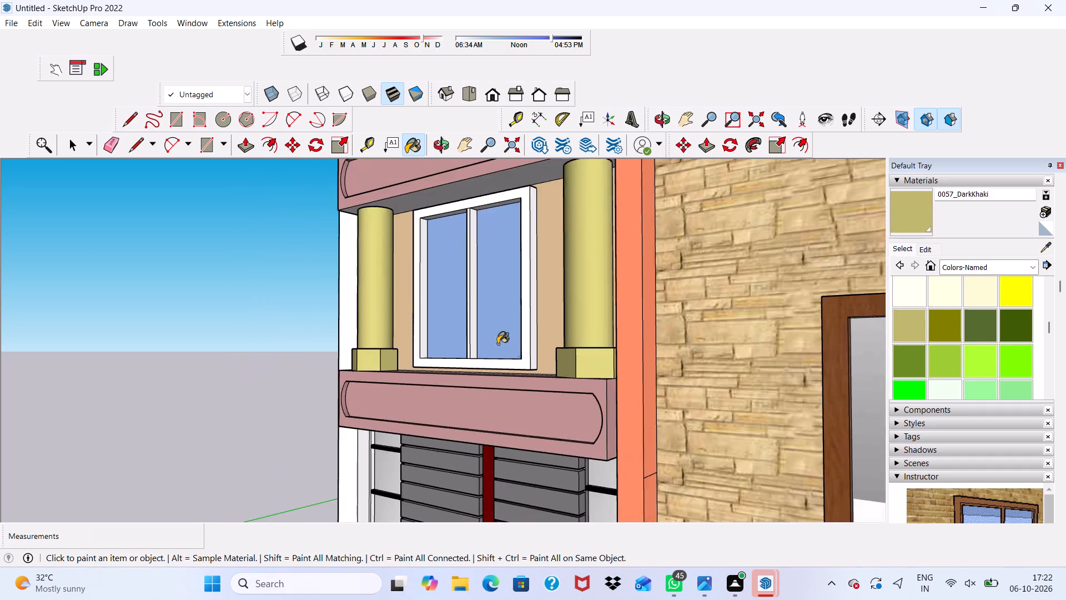
scroll(497, 344, "down", 17)
middle_click_drag(489, 307, 648, 303)
scroll(476, 293, "down", 5)
scroll(471, 312, "up", 3)
scroll(472, 315, "down", 2)
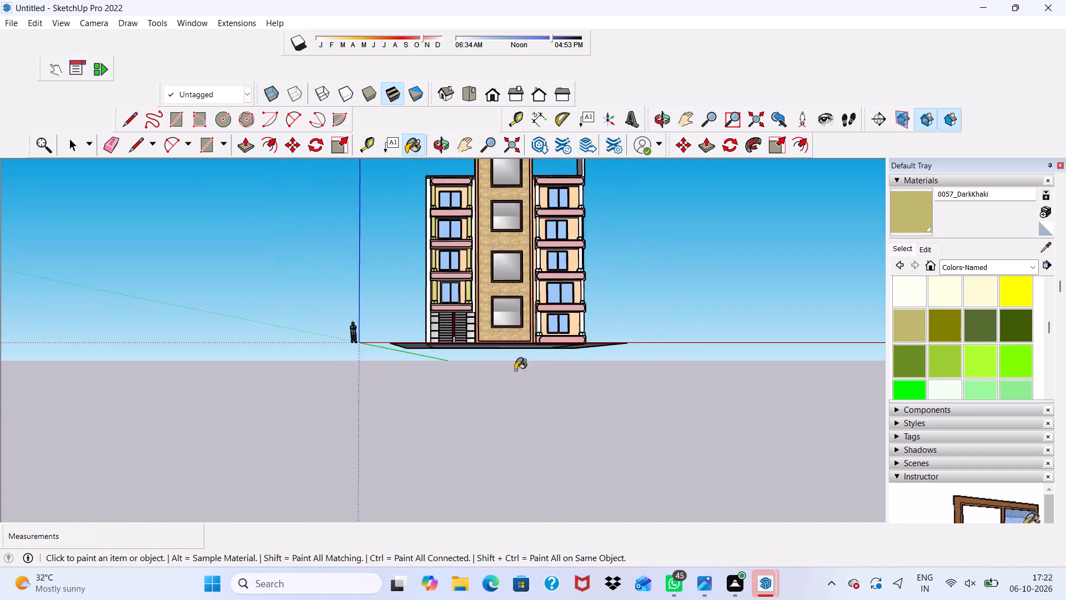
scroll(515, 370, "down", 3)
scroll(539, 202, "up", 7)
scroll(591, 250, "up", 5)
scroll(462, 278, "down", 5)
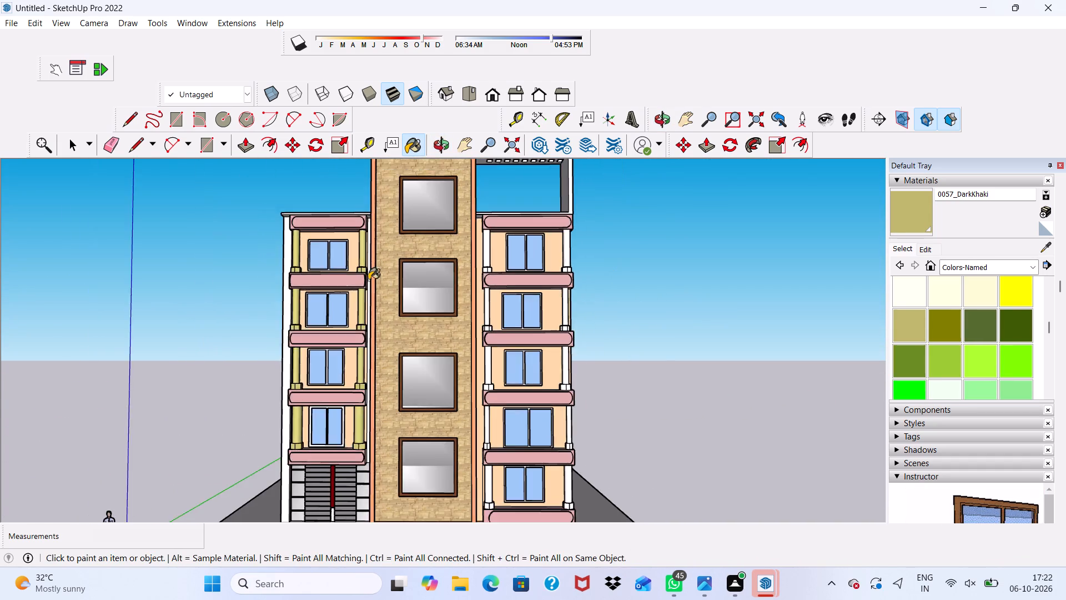
scroll(369, 280, "down", 3)
middle_click_drag(408, 330, 482, 362)
scroll(523, 338, "up", 12)
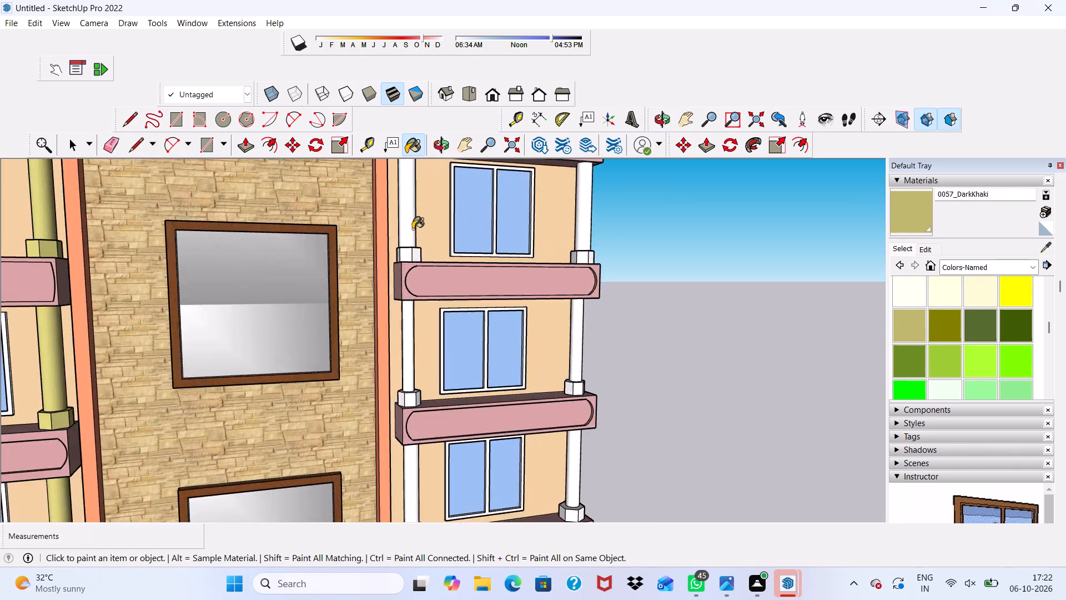
scroll(413, 229, "down", 8)
middle_click_drag(485, 239, 314, 263)
scroll(522, 238, "up", 2)
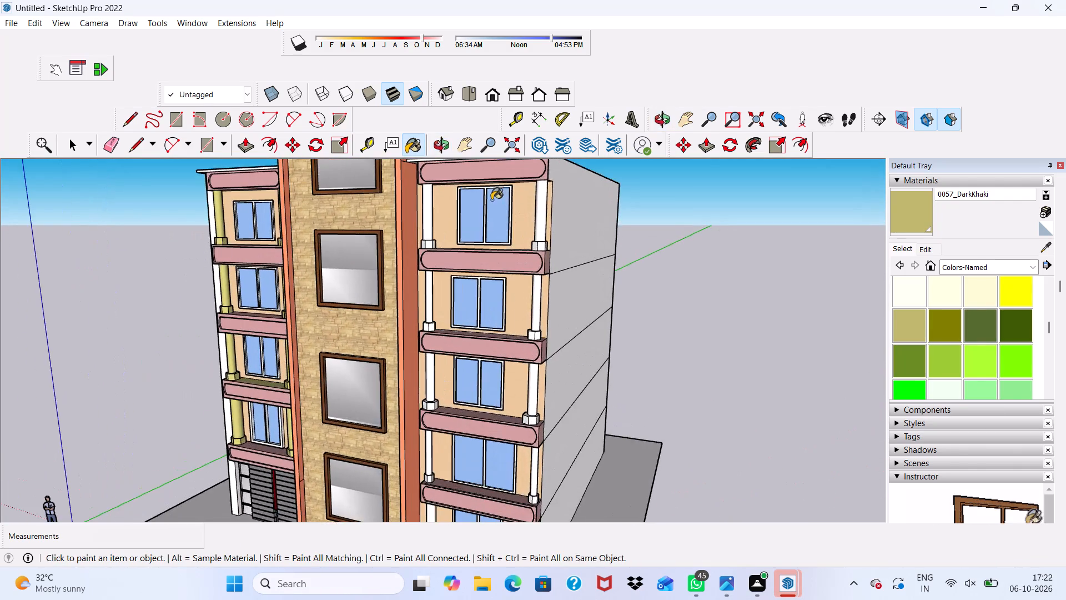
scroll(491, 200, "up", 3)
left_click(540, 196)
scroll(428, 236, "up", 2)
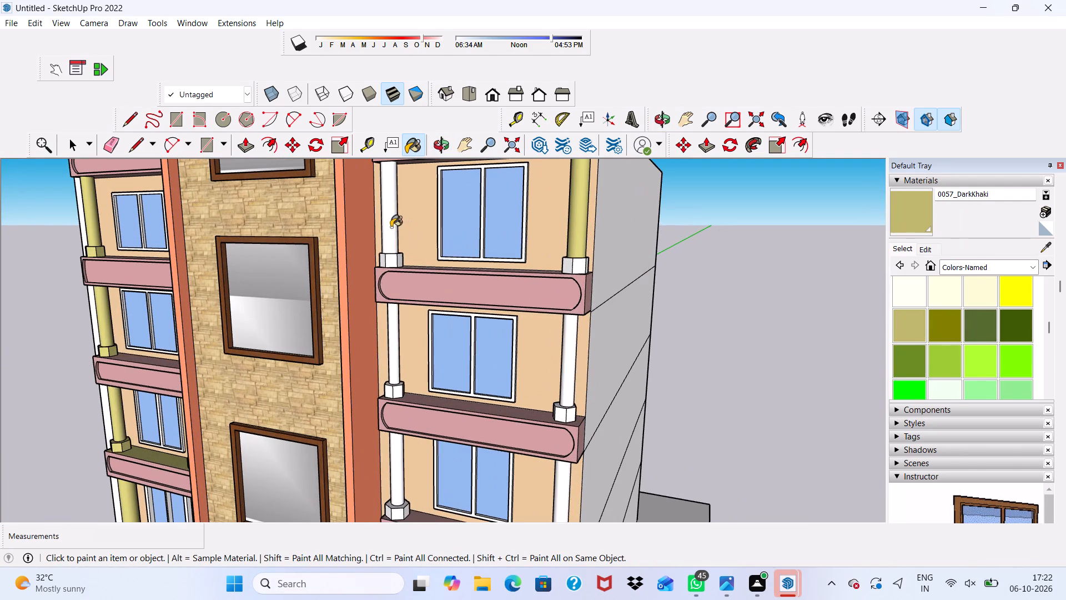
left_click(391, 227)
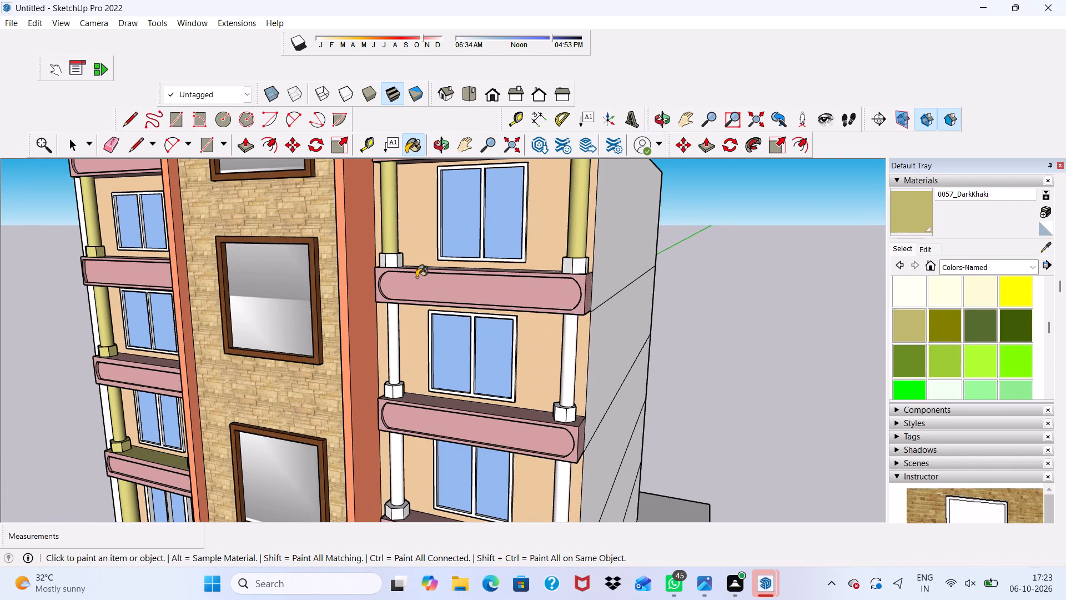
Paint the front, inner side and top faces of the top storey's tower-side column base with 0057_DarkKhaki.
scroll(0, 1, "down", 1)
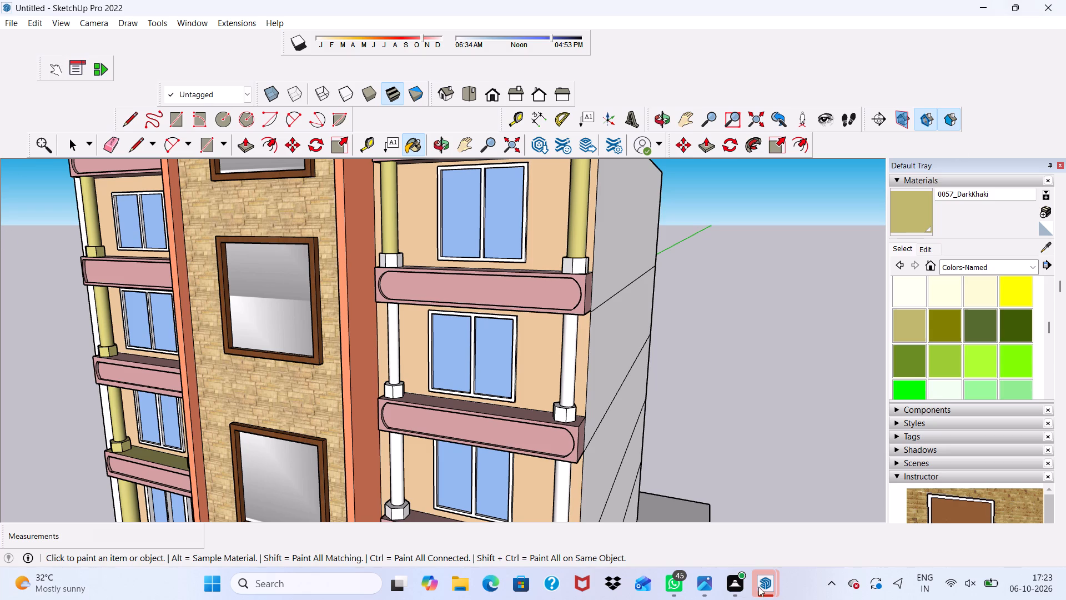
scroll(371, 243, "up", 7)
left_click(422, 279)
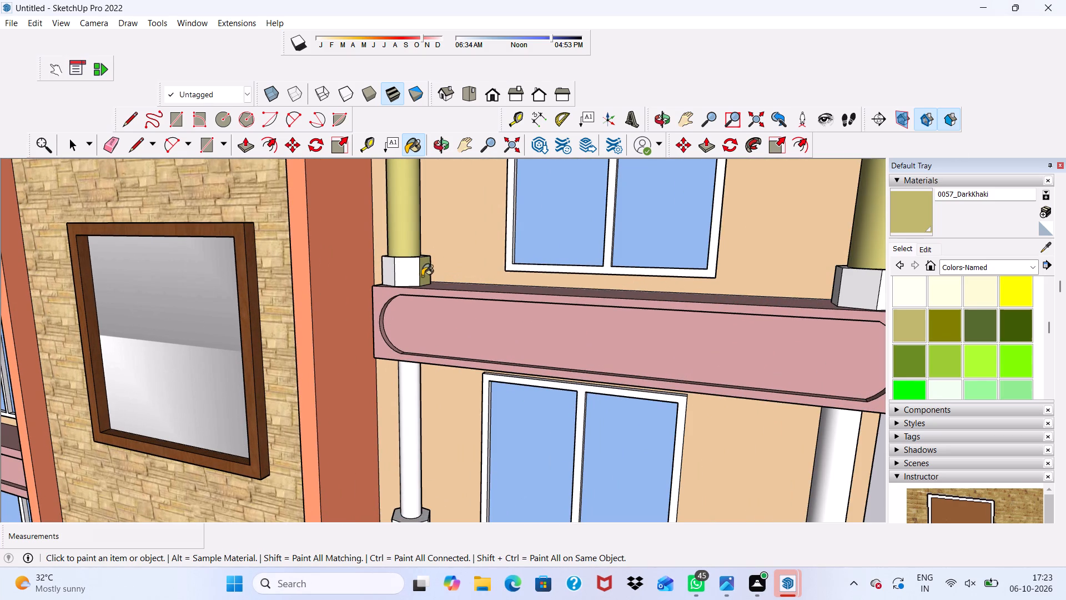
left_click(415, 277)
left_click_drag(386, 266, 393, 272)
middle_click_drag(393, 272, 325, 353)
scroll(438, 296, "up", 4)
left_click(355, 303)
scroll(355, 303, "down", 2)
left_click(354, 303)
Paint the front, side and top faces of the top storey's outer column base with 0057_DarkKhaki.
scroll(354, 306, "down", 2)
scroll(354, 306, "up", 1)
scroll(354, 306, "down", 1)
scroll(354, 306, "up", 1)
scroll(354, 306, "down", 9)
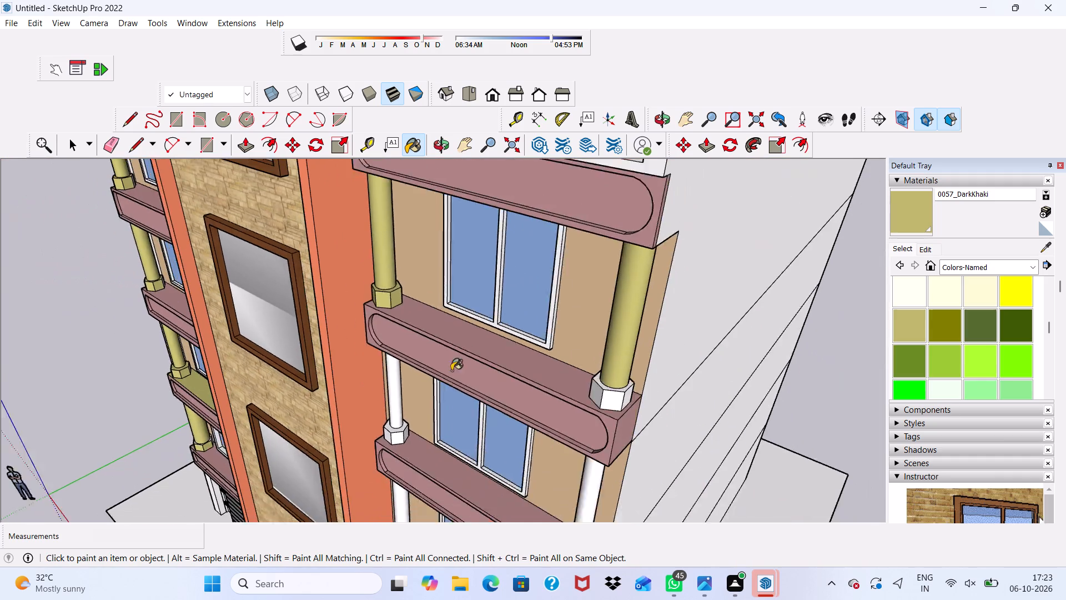
scroll(451, 371, "down", 1)
scroll(570, 374, "up", 2)
left_click(565, 384)
left_click(561, 374)
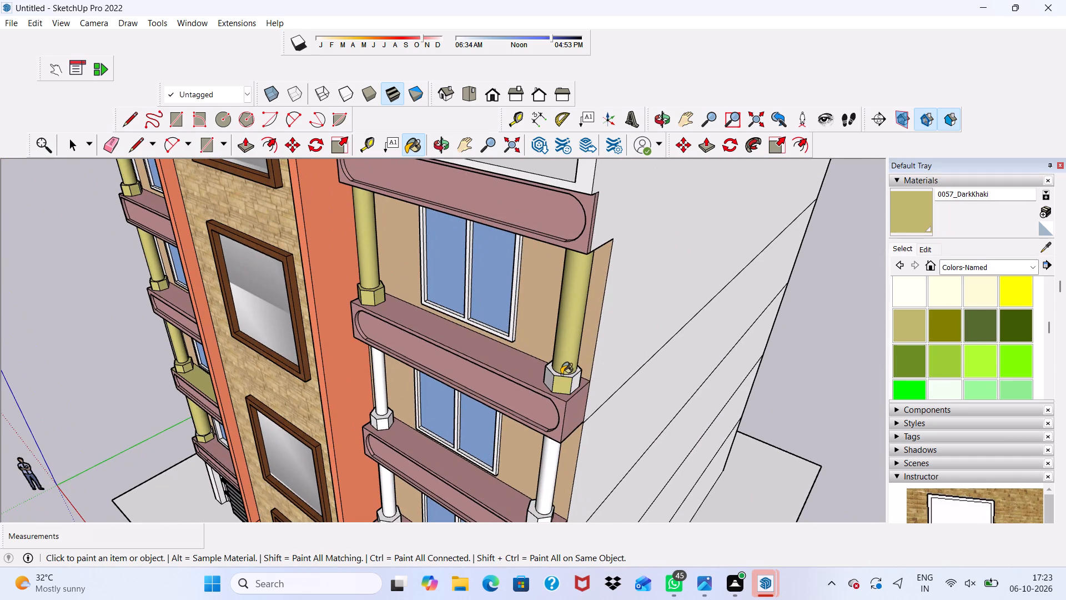
scroll(561, 374, "up", 4)
left_click(561, 375)
left_click(540, 380)
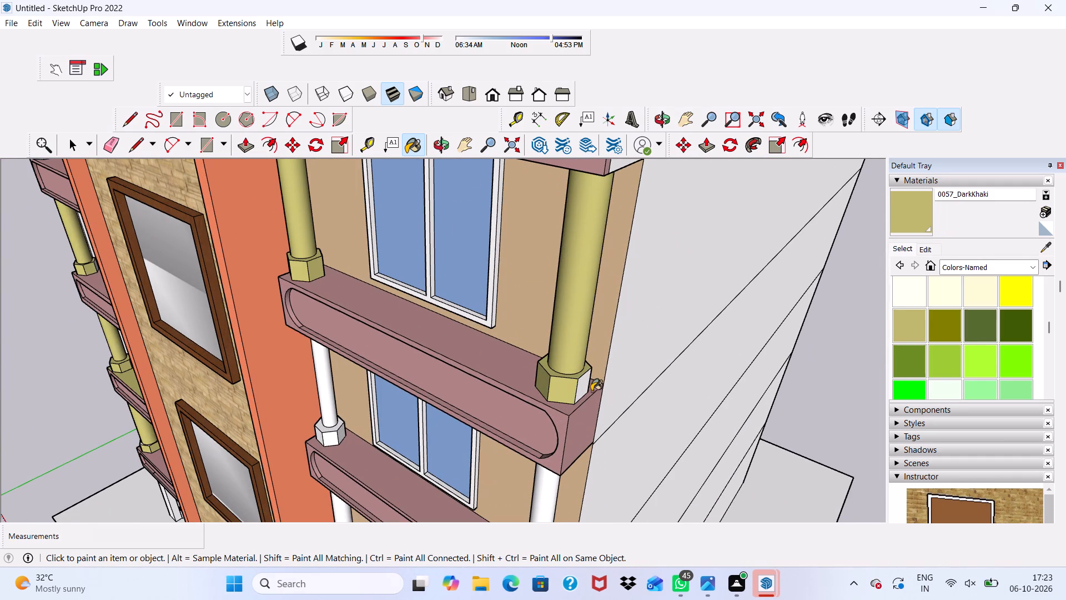
left_click(582, 394)
middle_click_drag(487, 424, 773, 347)
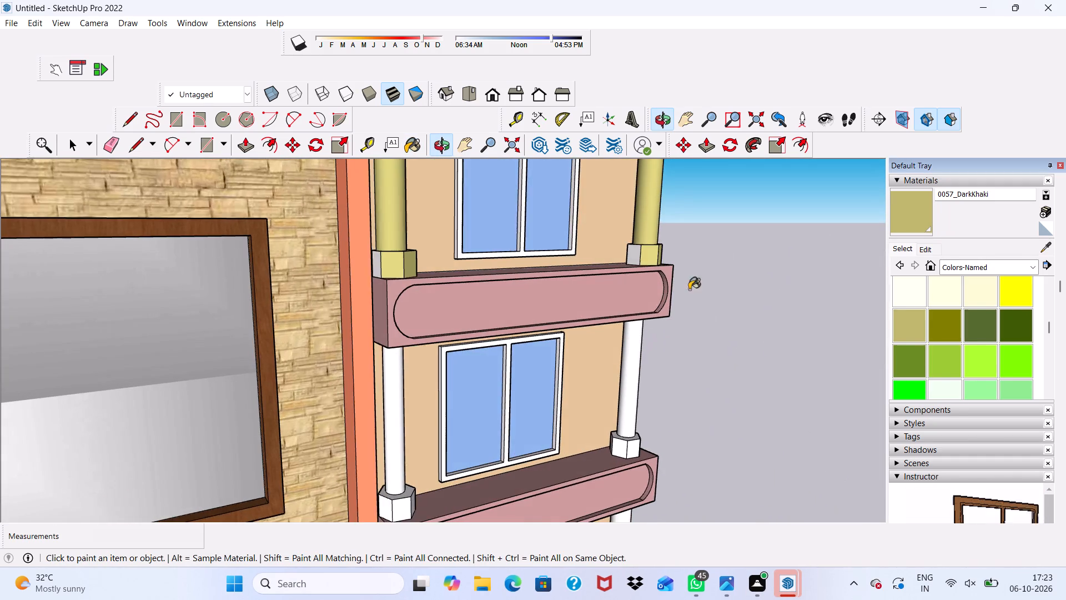
scroll(642, 259, "up", 2)
left_click(626, 257)
Paint the remaining white tower-facing side of the top storey's tower-side column base with 0057_DarkKhaki.
scroll(290, 276, "up", 3)
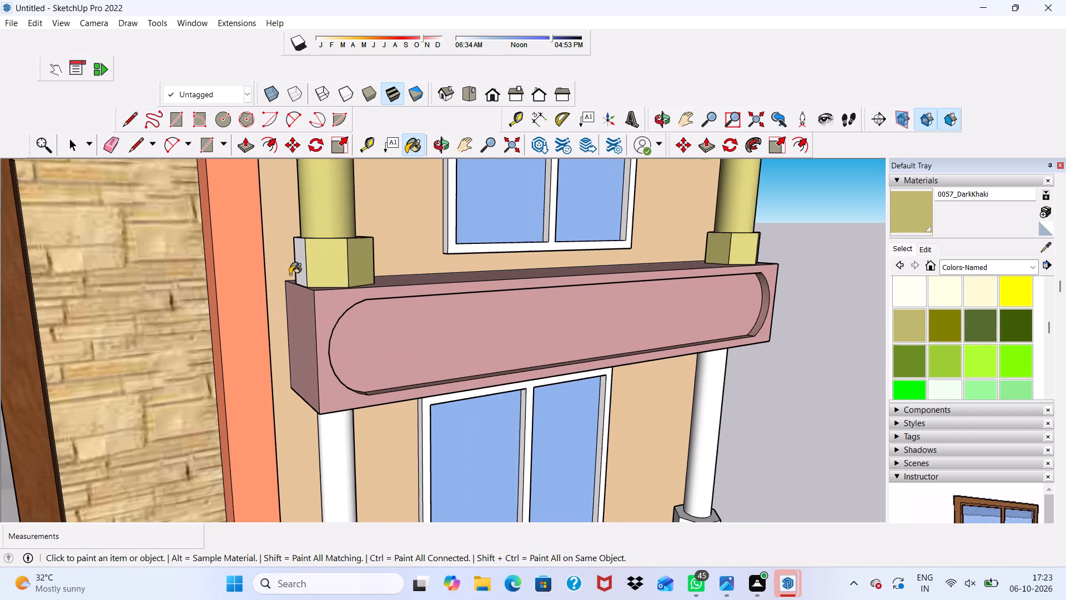
left_click(296, 263)
left_click(302, 257)
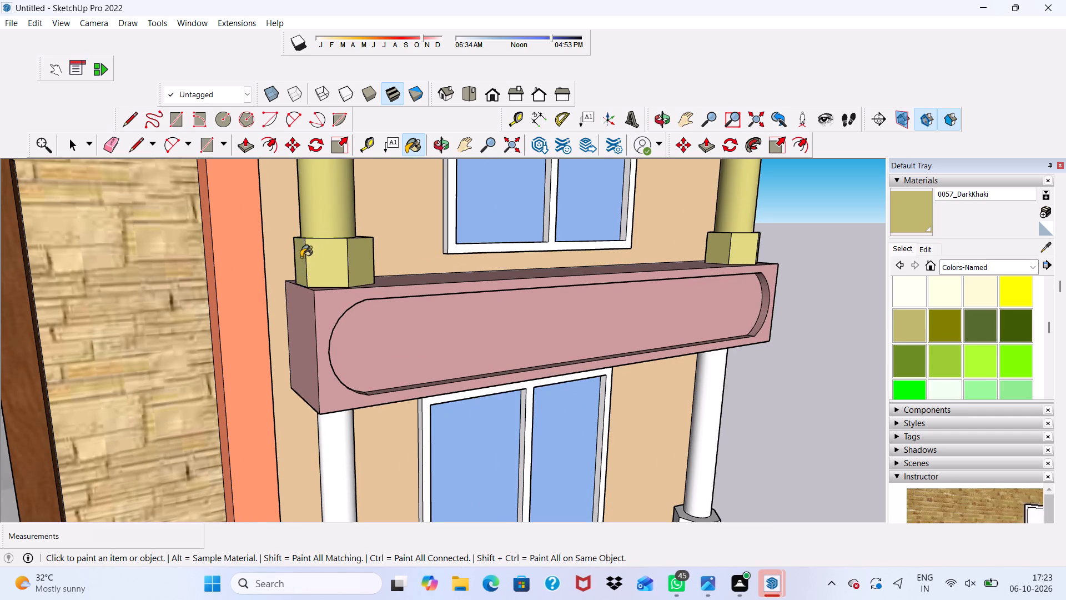
Paint the tower-side column shaft and its base's top, front and side faces one storey below with 0057_DarkKhaki.
scroll(300, 257, "down", 15)
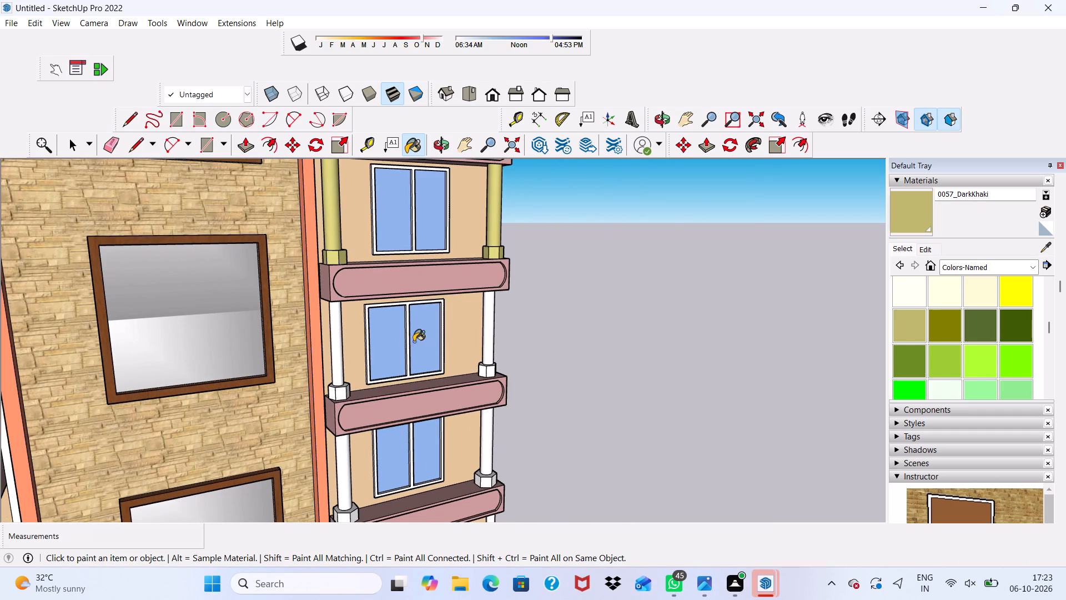
scroll(339, 352, "up", 4)
left_click(340, 342)
scroll(356, 448, "up", 3)
left_click(331, 395)
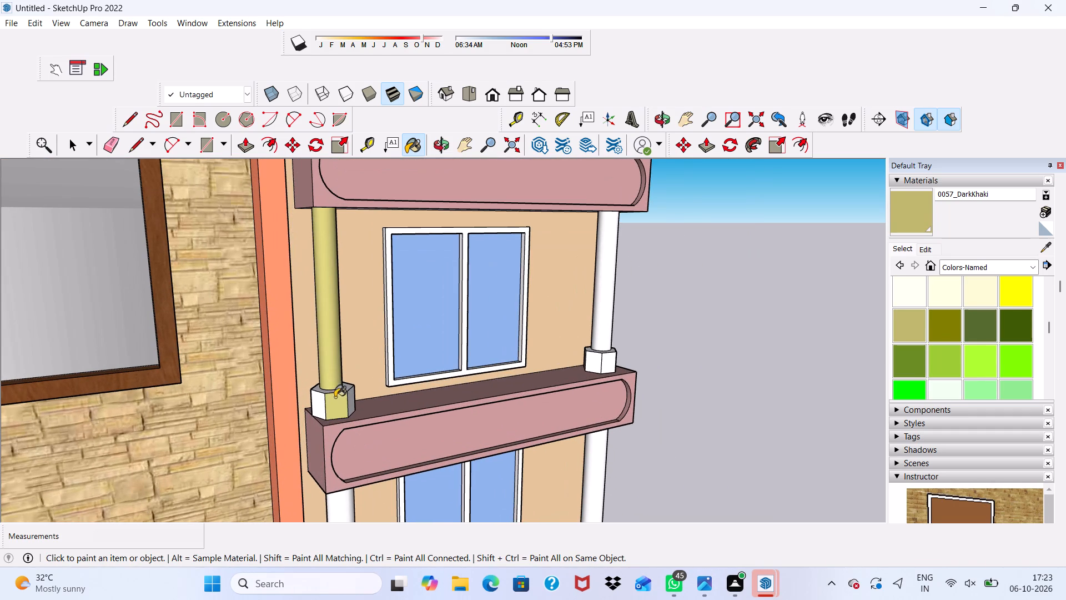
left_click(339, 389)
scroll(339, 390, "up", 4)
left_click(304, 406)
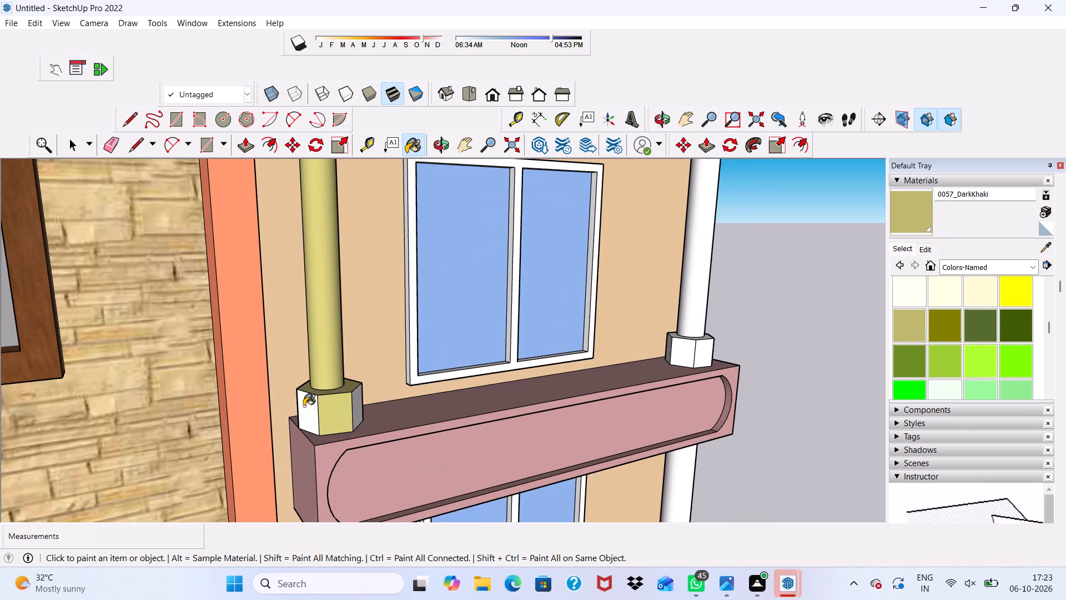
left_click(355, 413)
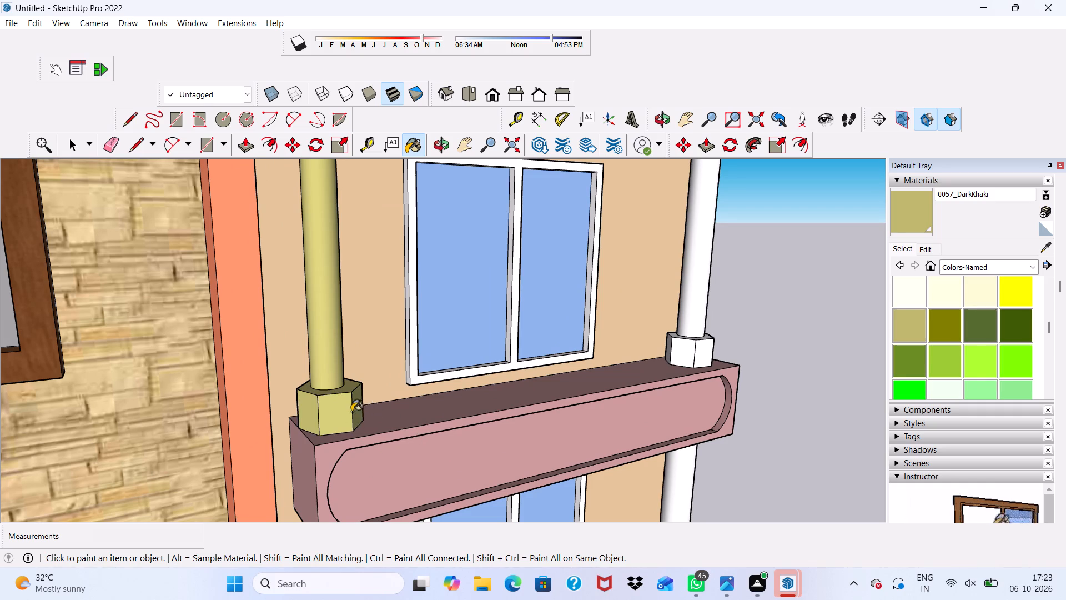
middle_click_drag(351, 412, 107, 423)
scroll(468, 397, "up", 3)
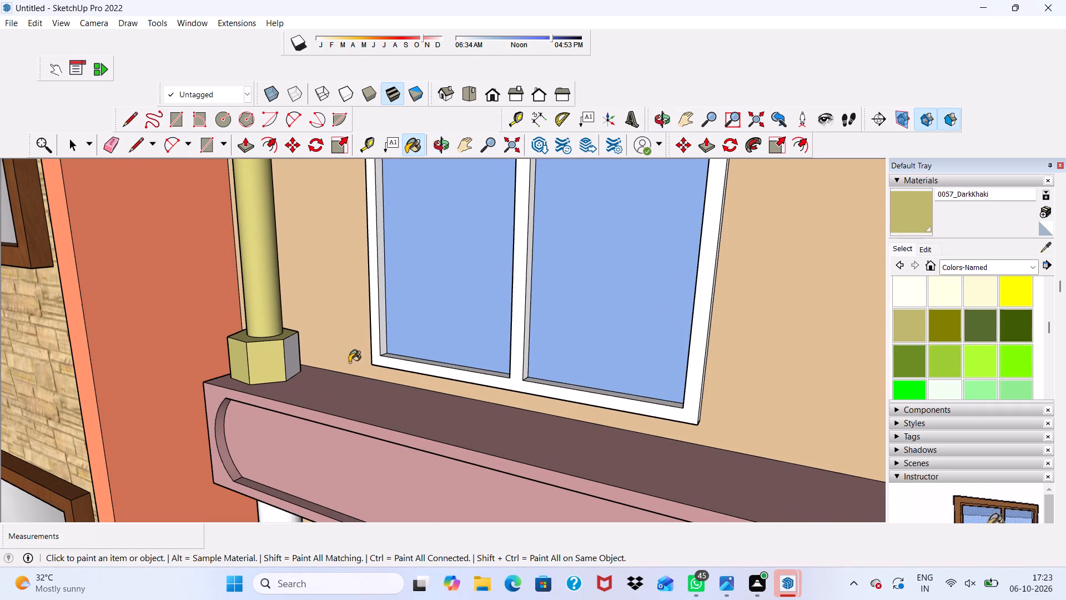
left_click(295, 359)
Paint the outer column shaft and its base's front, adjoining side and top faces on the same storey with 0057_DarkKhaki.
scroll(294, 358, "down", 2)
scroll(294, 358, "up", 1)
scroll(294, 358, "down", 4)
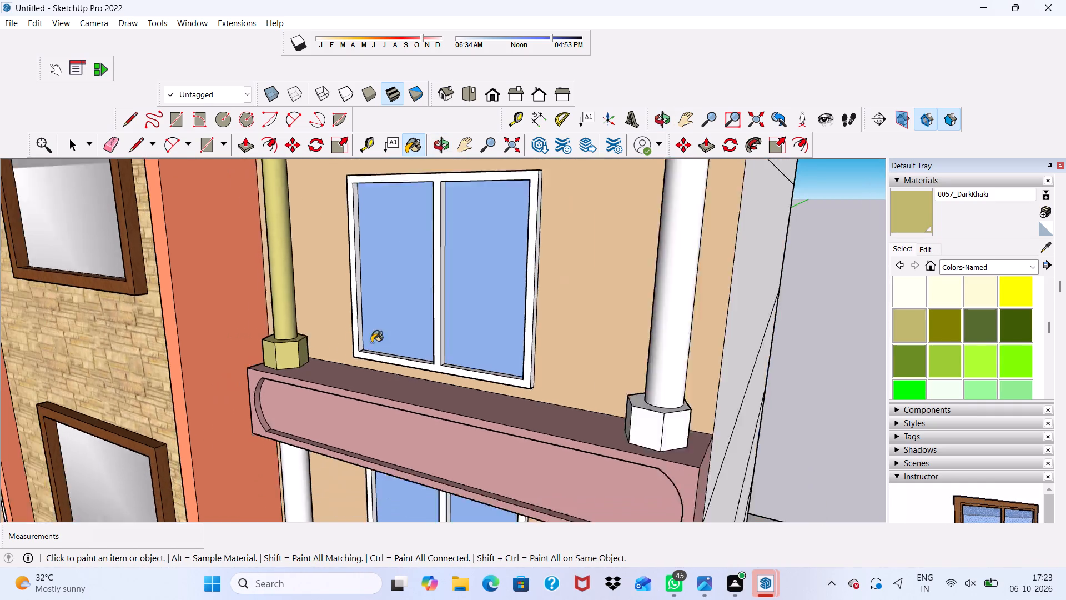
scroll(371, 343, "down", 4)
scroll(648, 406, "up", 3)
left_click(584, 344)
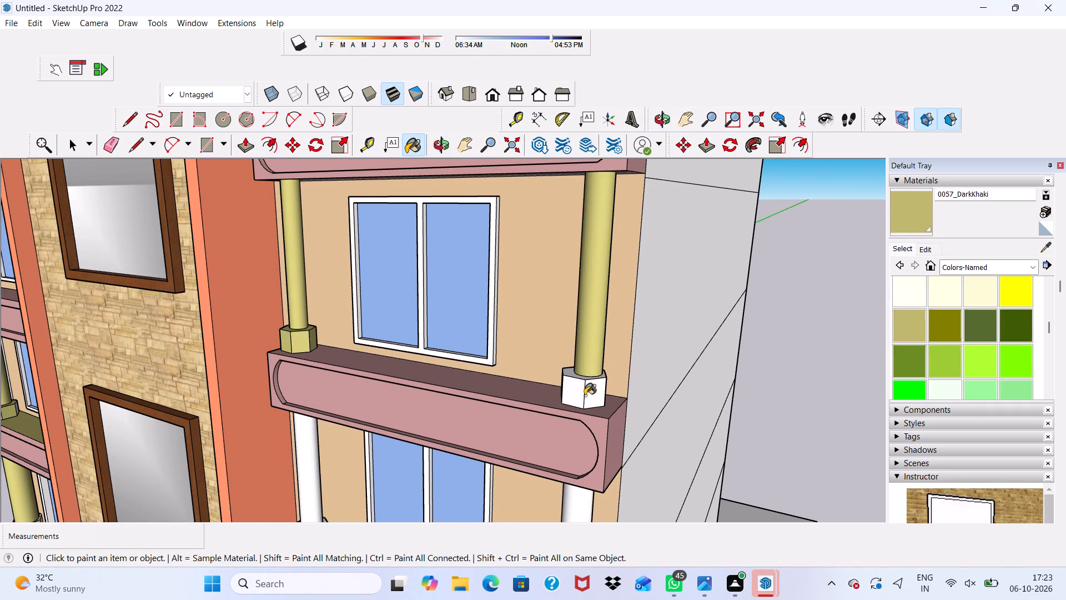
left_click(587, 397)
left_click(576, 386)
left_click(575, 378)
Paint the remaining side faces of that outer column base with 0057_DarkKhaki.
middle_click_drag(575, 378, 579, 379)
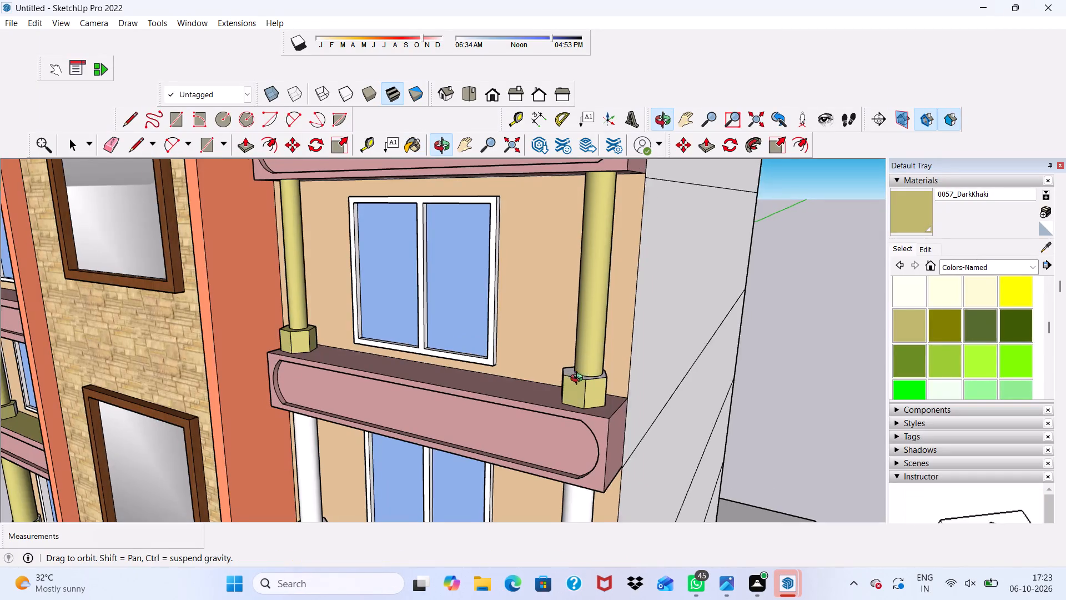
middle_click_drag(579, 379, 767, 403)
scroll(640, 384, "up", 4)
left_click(600, 332)
left_click(599, 321)
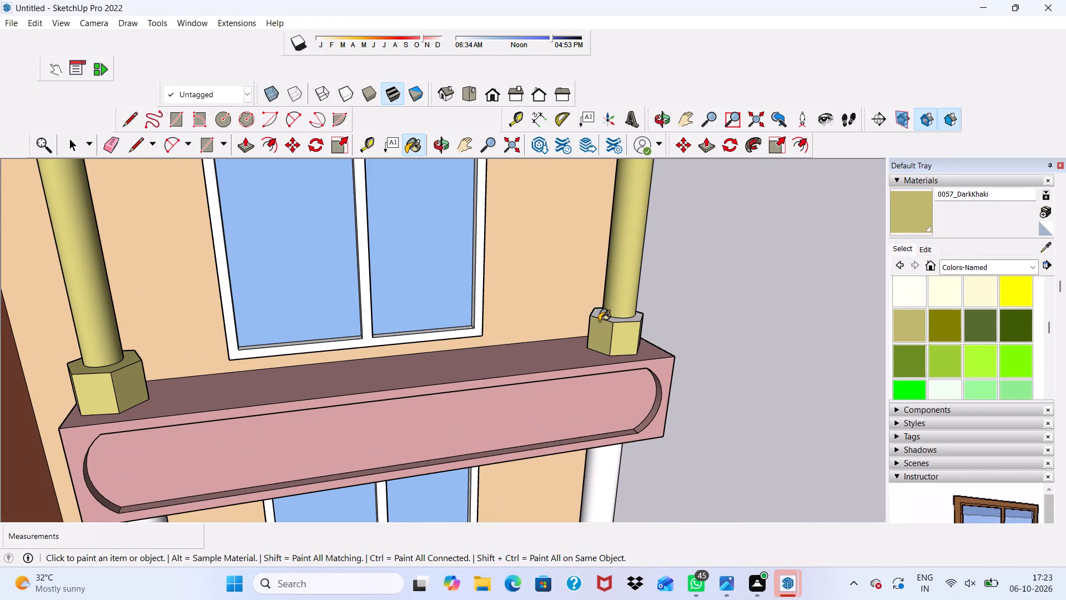
left_click(601, 315)
middle_click_drag(597, 317, 666, 352)
scroll(559, 309, "up", 9)
left_click(566, 299)
scroll(566, 307, "up", 1)
scroll(566, 307, "down", 3)
middle_click_drag(629, 334, 310, 318)
left_click(547, 402)
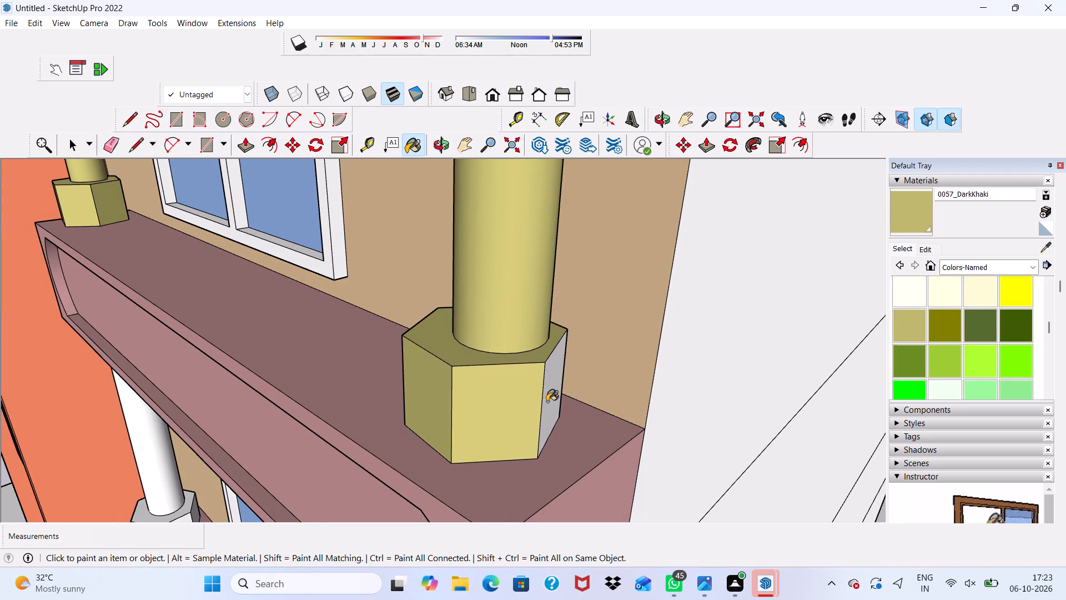
Paint the middle storey's outer column shaft and its base's front faces with 0057_DarkKhaki.
scroll(547, 402, "down", 8)
scroll(553, 275, "up", 1)
scroll(553, 275, "down", 1)
scroll(553, 275, "up", 1)
scroll(553, 276, "down", 14)
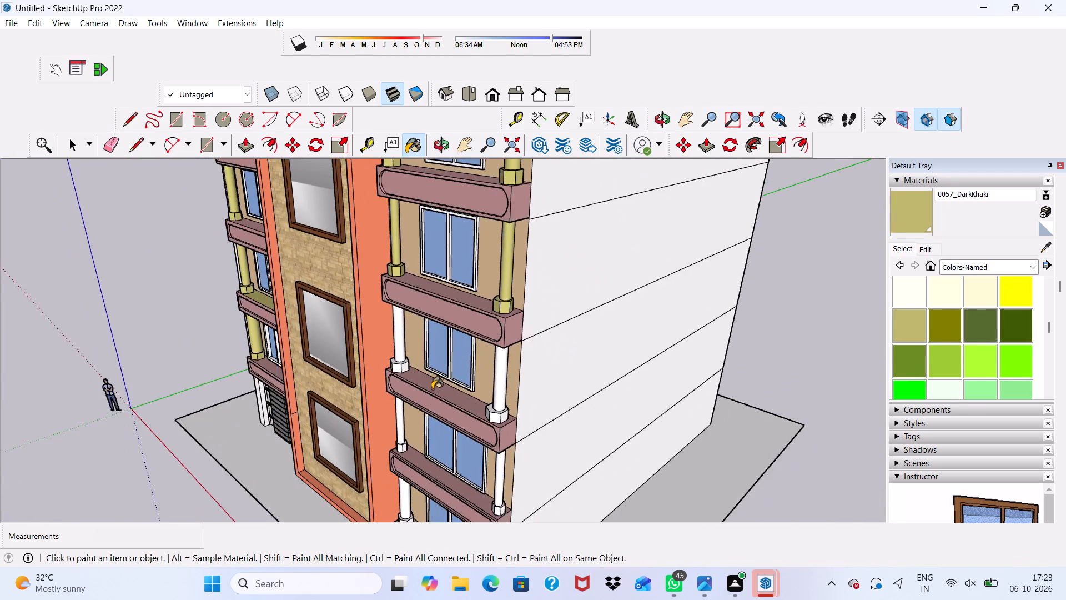
scroll(432, 389, "down", 3)
middle_click_drag(431, 396, 584, 320)
scroll(584, 320, "up", 5)
left_click(581, 314)
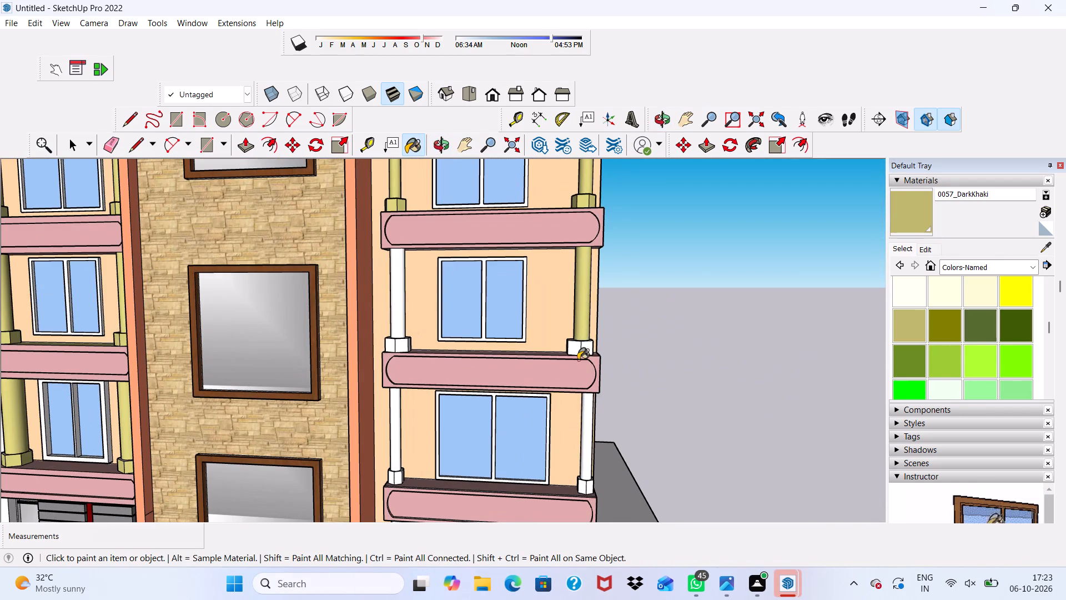
left_click(588, 346)
scroll(588, 345, "up", 5)
left_click(566, 356)
Paint the top and window-facing side faces of the middle storey's outer column base with 0057_DarkKhaki.
middle_click_drag(565, 352, 633, 351)
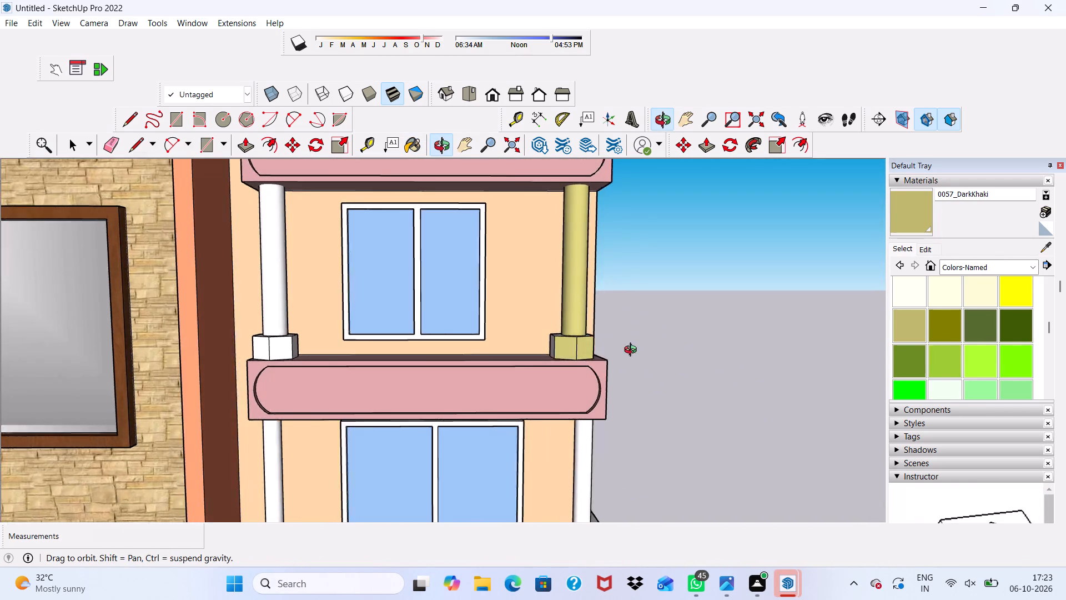
middle_click_drag(633, 351, 650, 411)
scroll(489, 264, "up", 7)
left_click(588, 374)
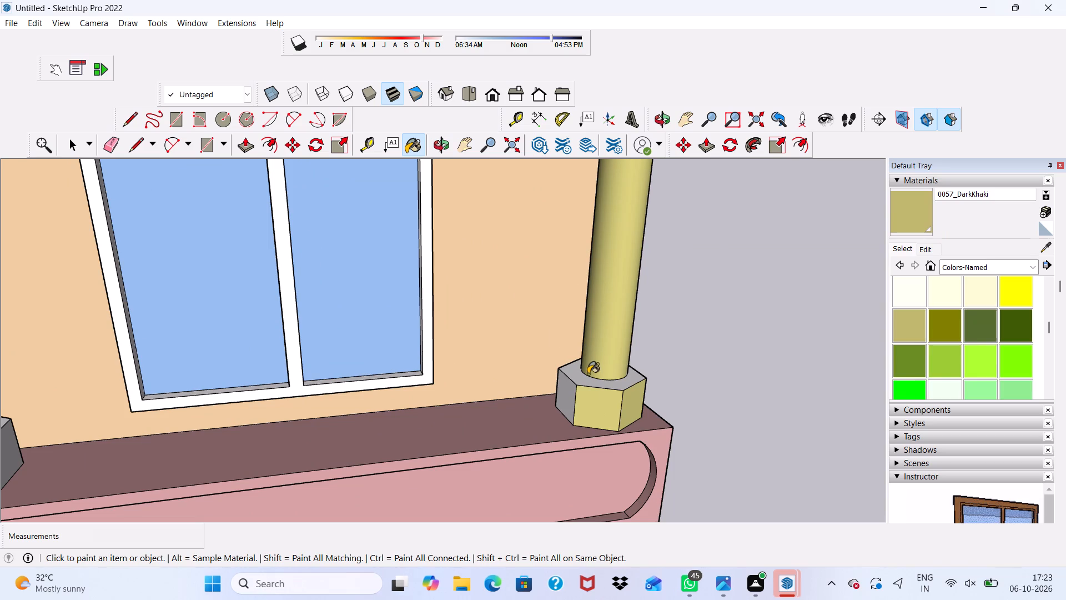
left_click(571, 391)
left_click(570, 372)
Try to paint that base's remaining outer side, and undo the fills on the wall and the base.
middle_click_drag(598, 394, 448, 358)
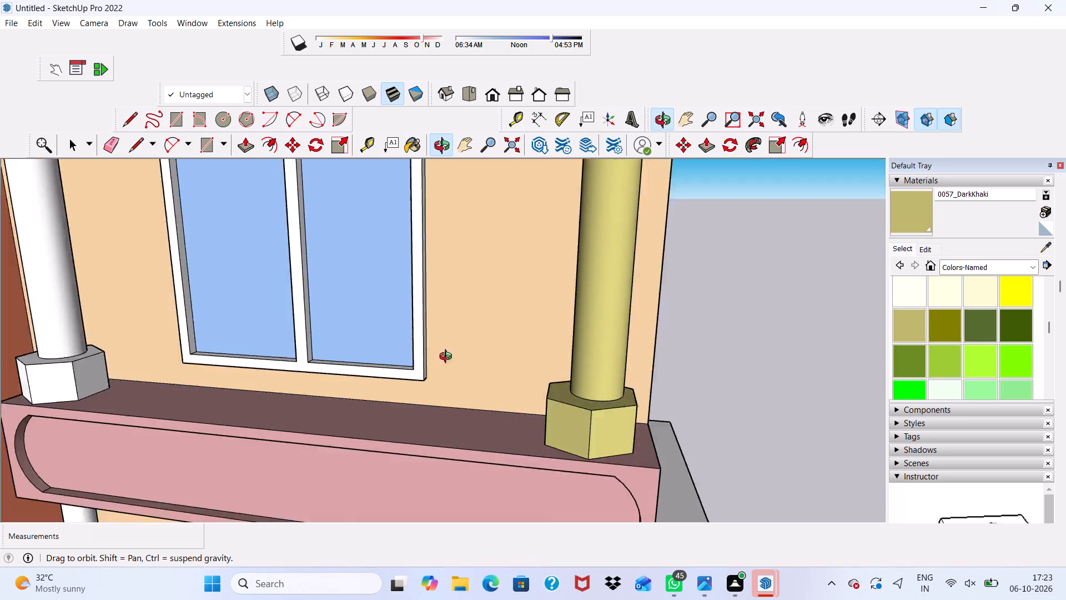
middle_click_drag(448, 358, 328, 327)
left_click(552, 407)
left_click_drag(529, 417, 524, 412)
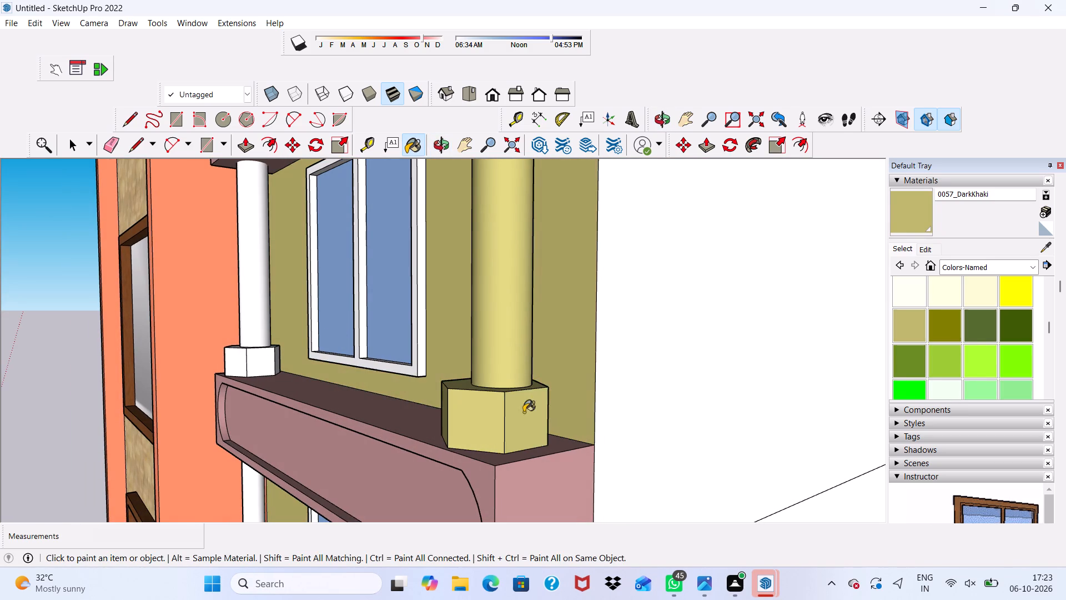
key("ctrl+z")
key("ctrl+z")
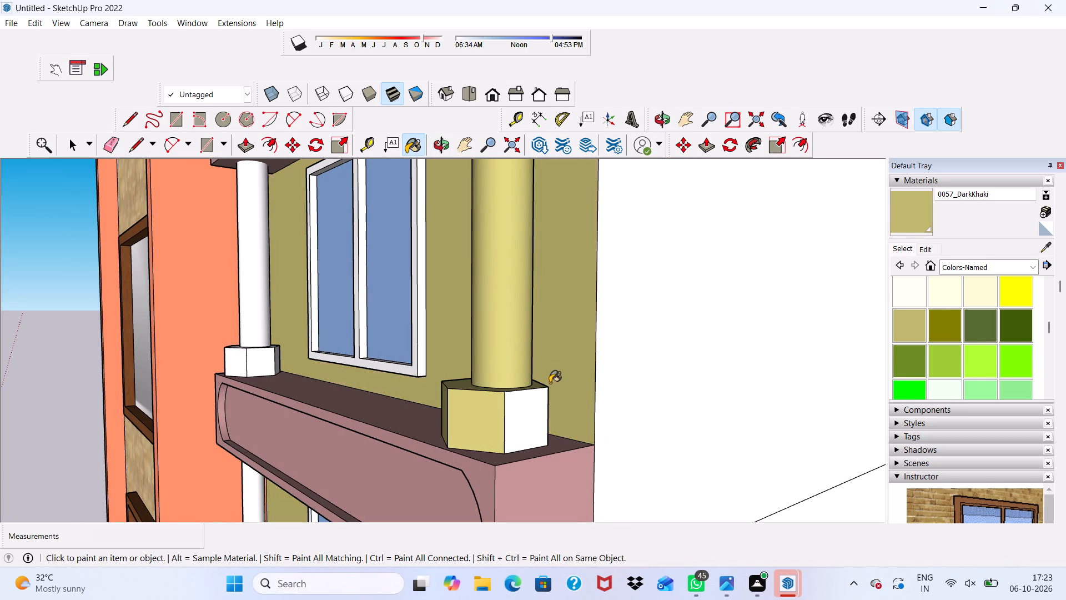
Paint the remaining white outer side of the middle storey's outer column base with 0057_DarkKhaki.
scroll(355, 169, "down", 2)
left_click(504, 370)
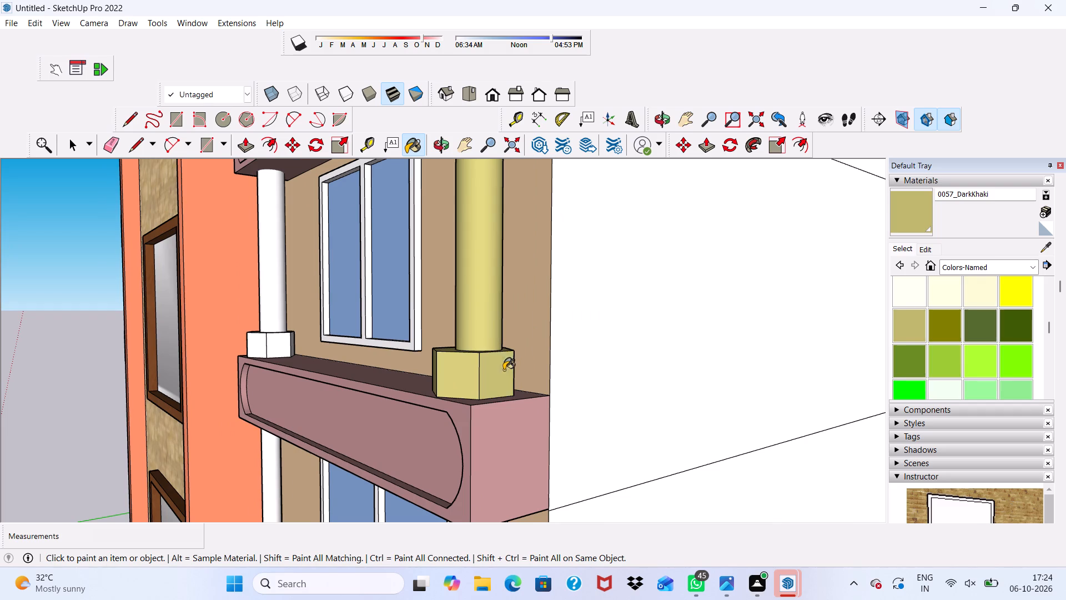
Paint the front and window-facing side faces of the middle storey's tower-side column base with 0057_DarkKhaki.
scroll(255, 314, "up", 4)
left_click(288, 368)
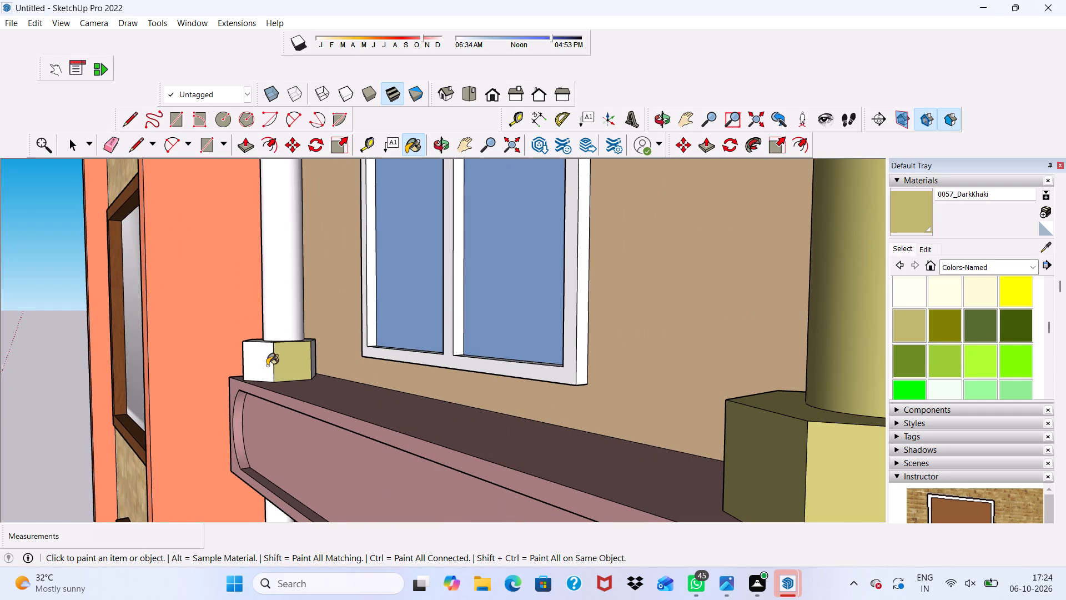
left_click(266, 366)
scroll(290, 353, "up", 4)
left_click(321, 350)
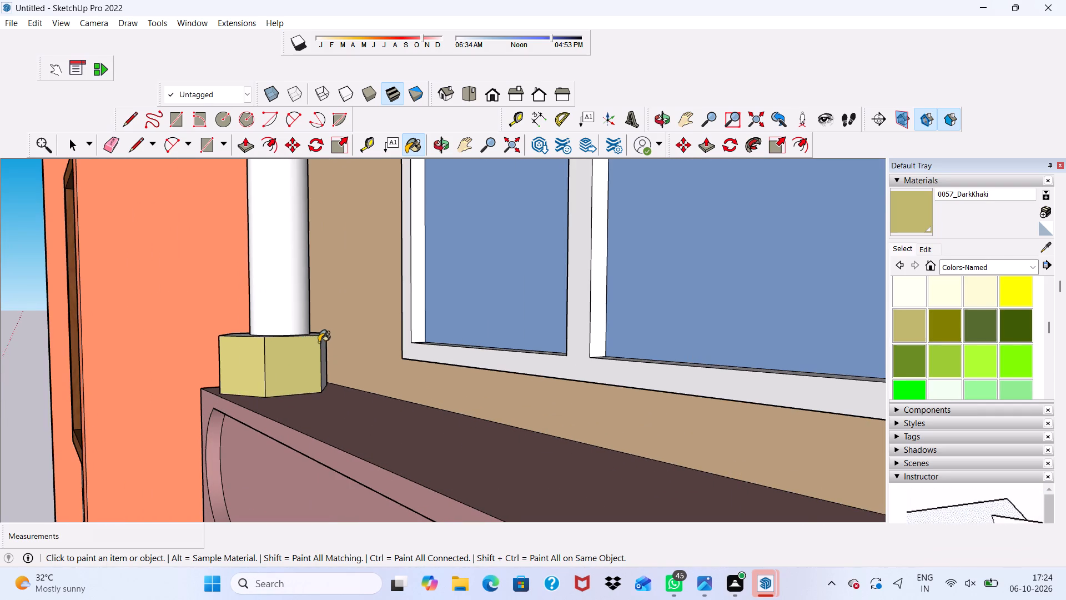
scroll(319, 342, "up", 2)
left_click(328, 350)
scroll(321, 338, "up", 5)
left_click(323, 361)
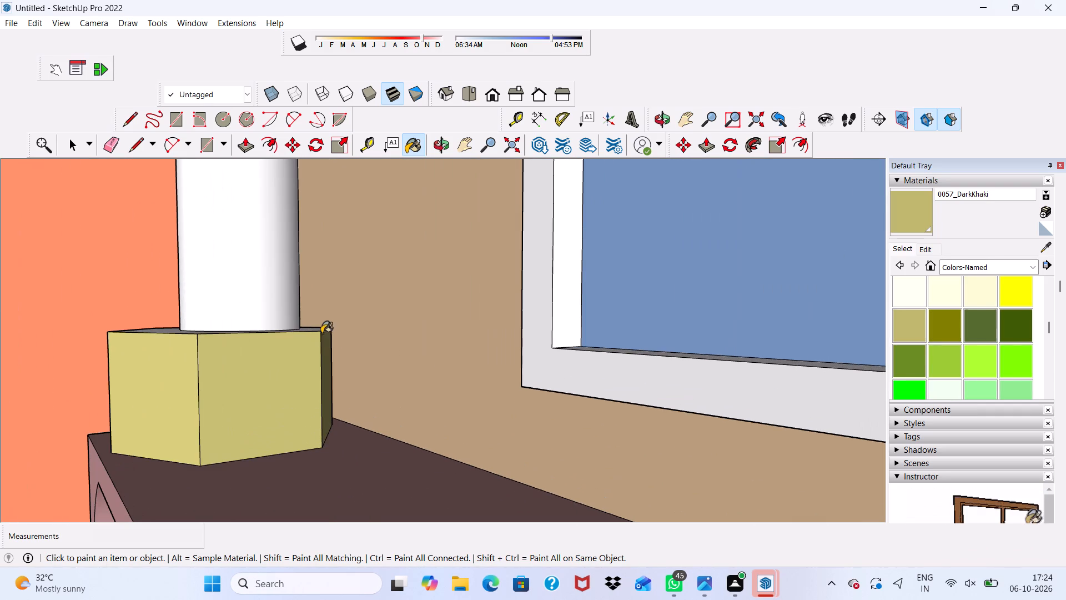
left_click(315, 331)
scroll(198, 330, "down", 2)
middle_click_drag(198, 330, 395, 379)
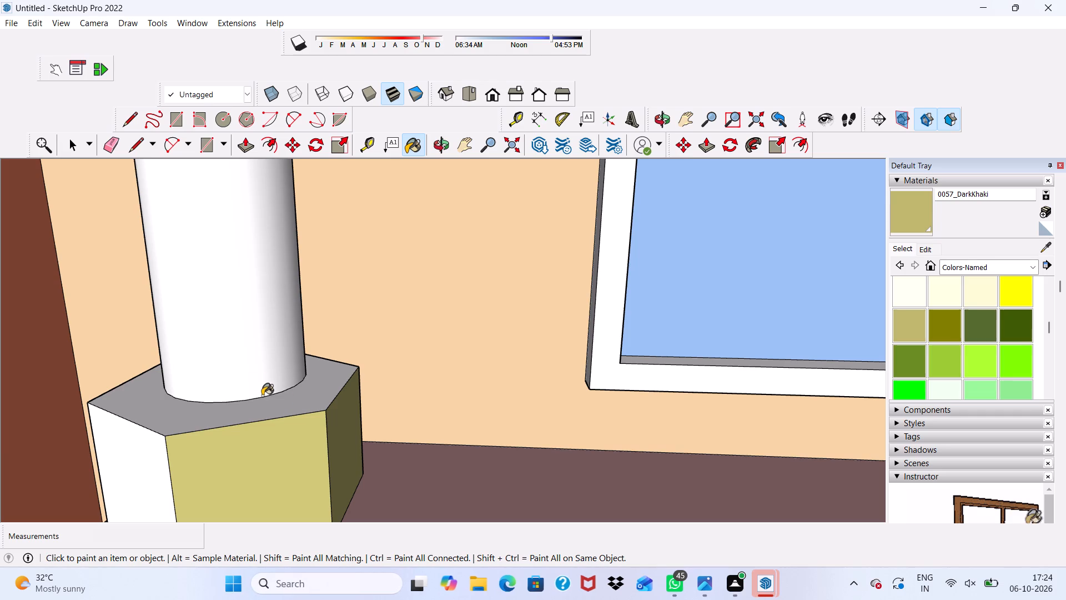
Paint that tower-side column's shaft and its base's top and remaining tower-facing sides with 0057_DarkKhaki.
left_click(255, 387)
key("ctrl+z")
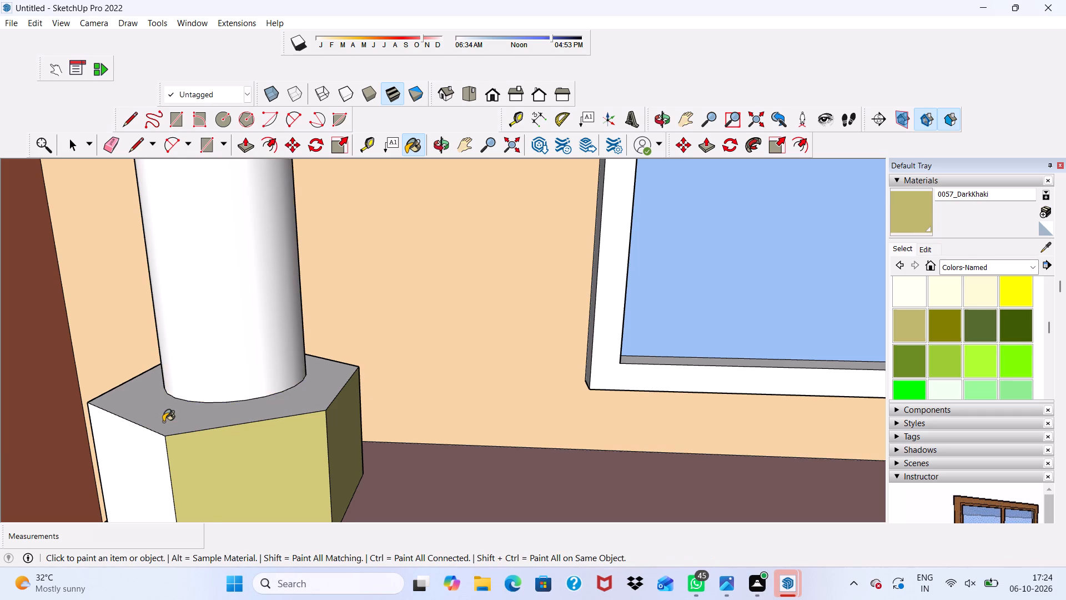
left_click(163, 422)
scroll(168, 413, "down", 2)
scroll(169, 412, "up", 3)
scroll(171, 409, "down", 5)
scroll(226, 347, "up", 1)
scroll(282, 321, "down", 4)
left_click(227, 303)
scroll(195, 402, "up", 1)
left_click(195, 402)
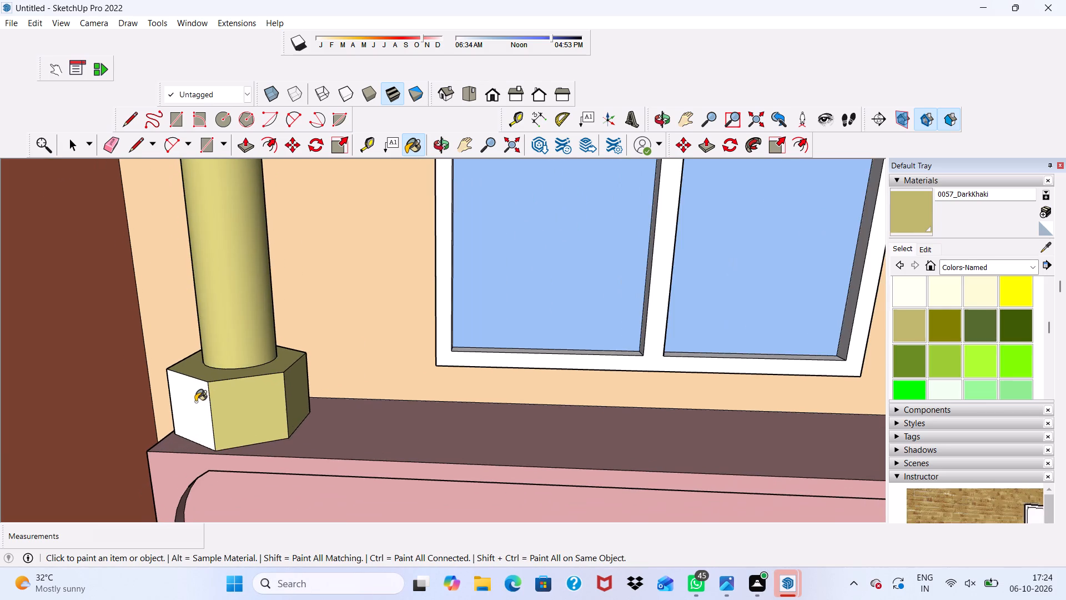
middle_click_drag(195, 402, 354, 392)
scroll(354, 392, "down", 1)
scroll(200, 409, "up", 1)
left_click(192, 433)
Paint the tower-side column shaft and its base's front face one storey below with 0057_DarkKhaki.
scroll(208, 396, "down", 3)
scroll(207, 395, "up", 1)
scroll(207, 395, "down", 1)
scroll(306, 378, "down", 17)
scroll(418, 314, "down", 11)
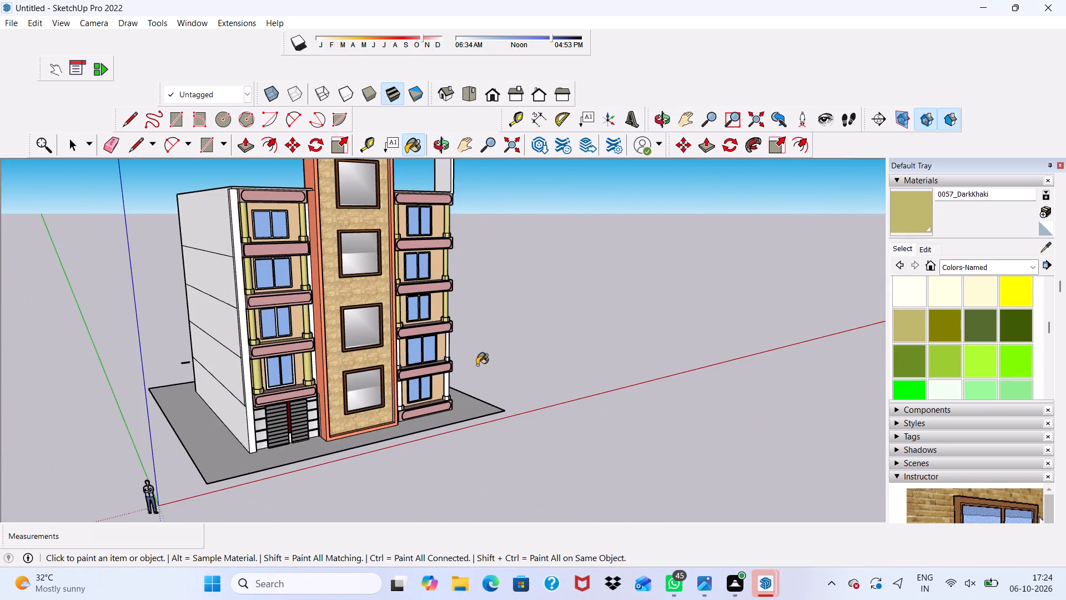
middle_click_drag(477, 365, 240, 339)
scroll(403, 343, "up", 15)
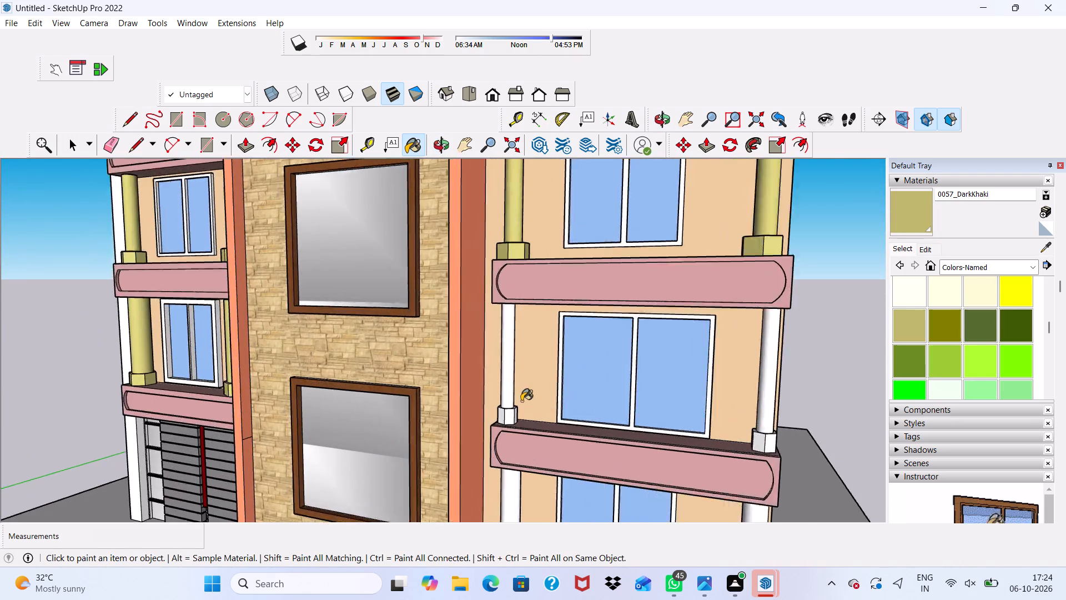
scroll(521, 401, "up", 2)
left_click(501, 355)
scroll(515, 441, "up", 3)
left_click(496, 412)
Paint the remaining side faces and the top face of that tower-side column base with 0057_DarkKhaki.
scroll(520, 417, "up", 3)
scroll(519, 411, "down", 1)
scroll(518, 410, "up", 1)
left_click(512, 417)
scroll(421, 393, "up", 4)
left_click(487, 434)
scroll(489, 355, "up", 4)
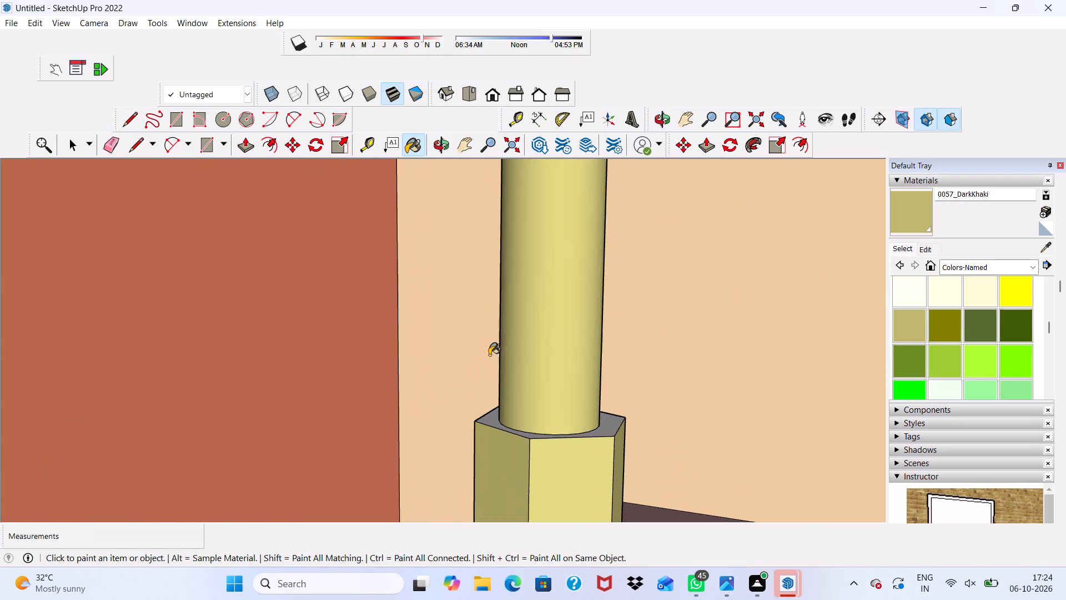
left_click(491, 417)
scroll(560, 446, "up", 3)
scroll(645, 403, "down", 1)
middle_click_drag(647, 398, 446, 469)
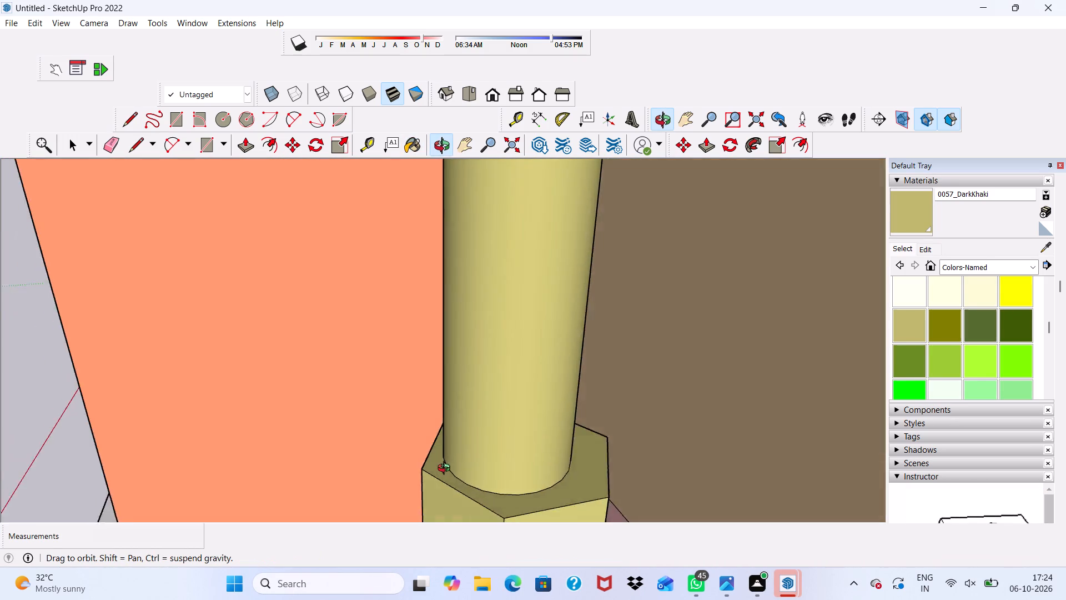
middle_click_drag(446, 469, 363, 359)
left_click(552, 466)
From the front view, paint the same storey's outer column shaft and its base's two front faces with 0057_DarkKhaki.
scroll(506, 404, "down", 10)
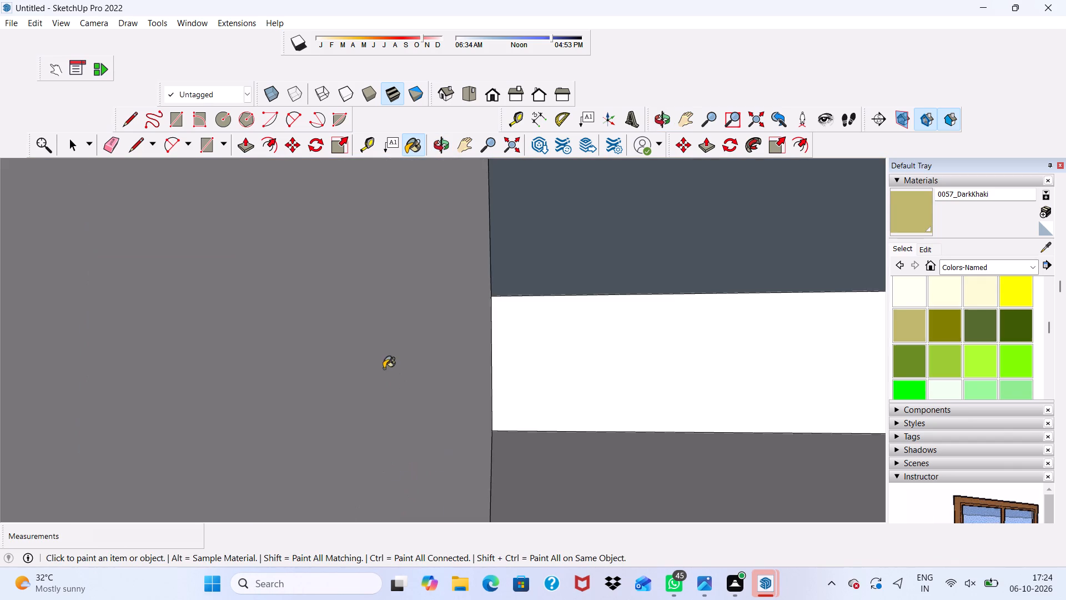
scroll(384, 368, "down", 3)
left_click(495, 96)
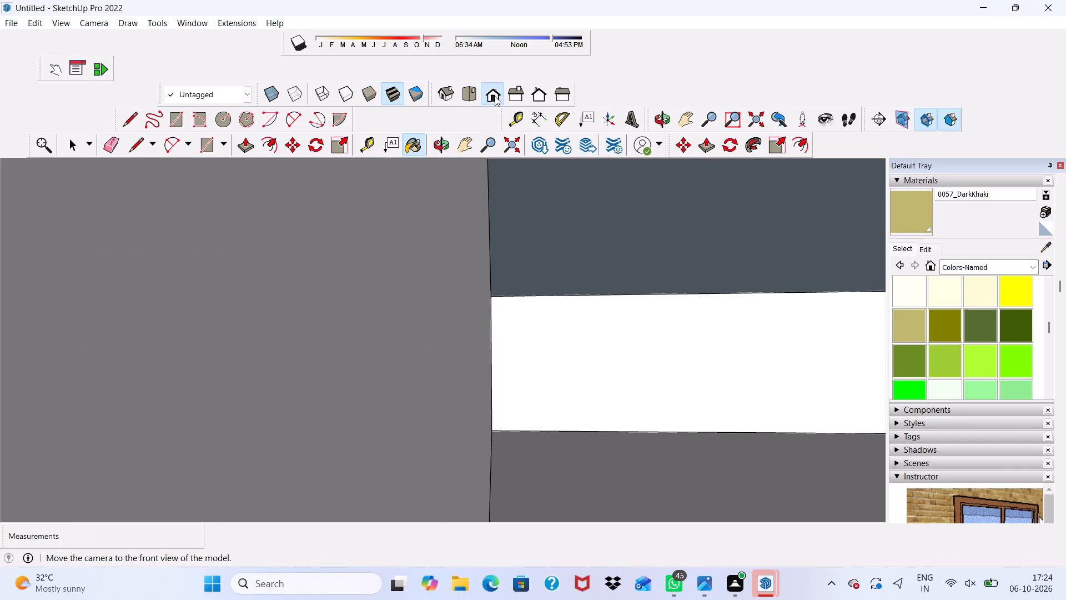
scroll(493, 101, "down", 2)
scroll(472, 154, "up", 1)
scroll(470, 176, "down", 10)
scroll(642, 238, "up", 4)
scroll(721, 312, "up", 4)
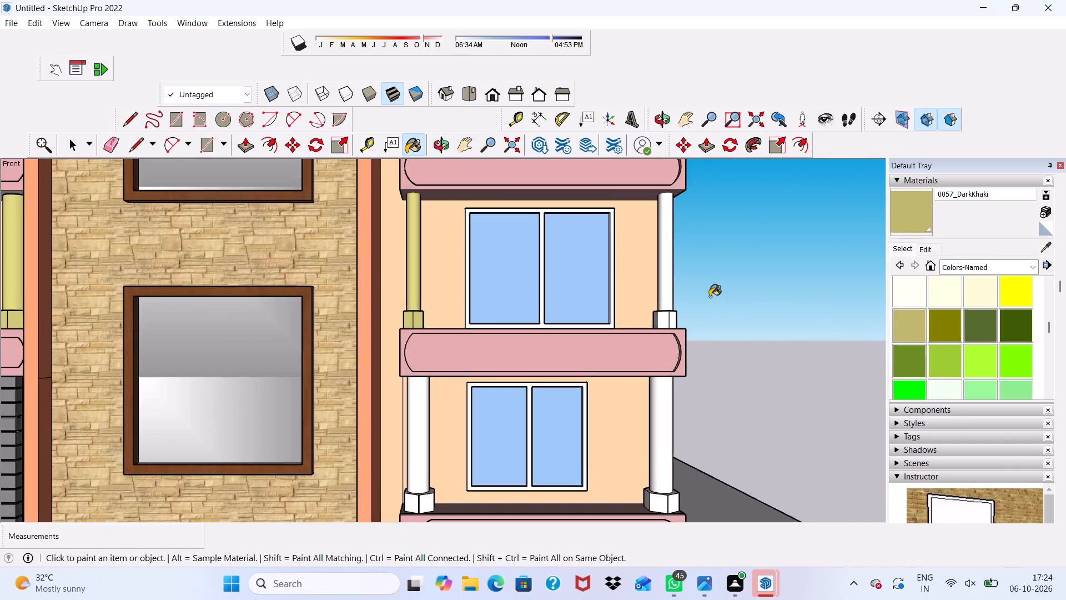
scroll(710, 297, "up", 6)
left_click(602, 301)
left_click(570, 388)
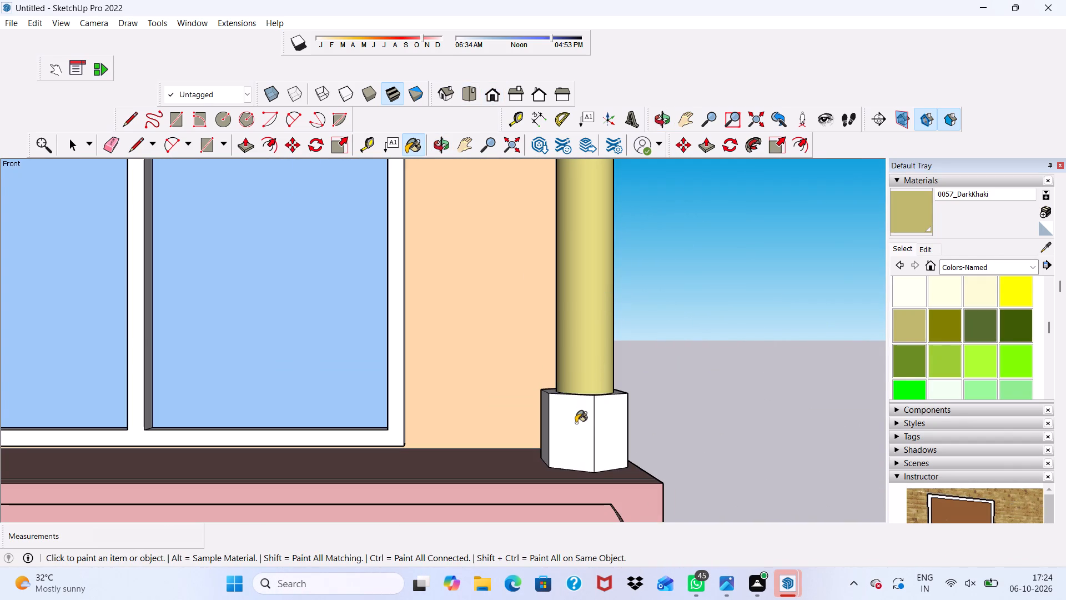
left_click(576, 423)
left_click(607, 429)
Paint the window-facing side, top and outer side faces of that outer column base with 0057_DarkKhaki.
middle_click_drag(447, 420, 573, 429)
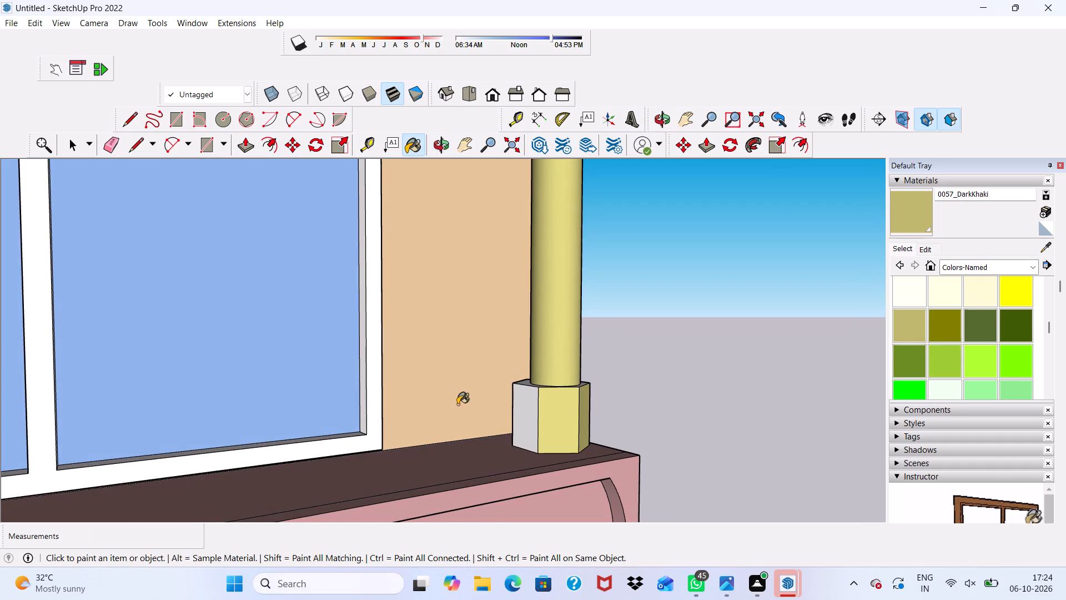
left_click(519, 410)
scroll(519, 409, "up", 4)
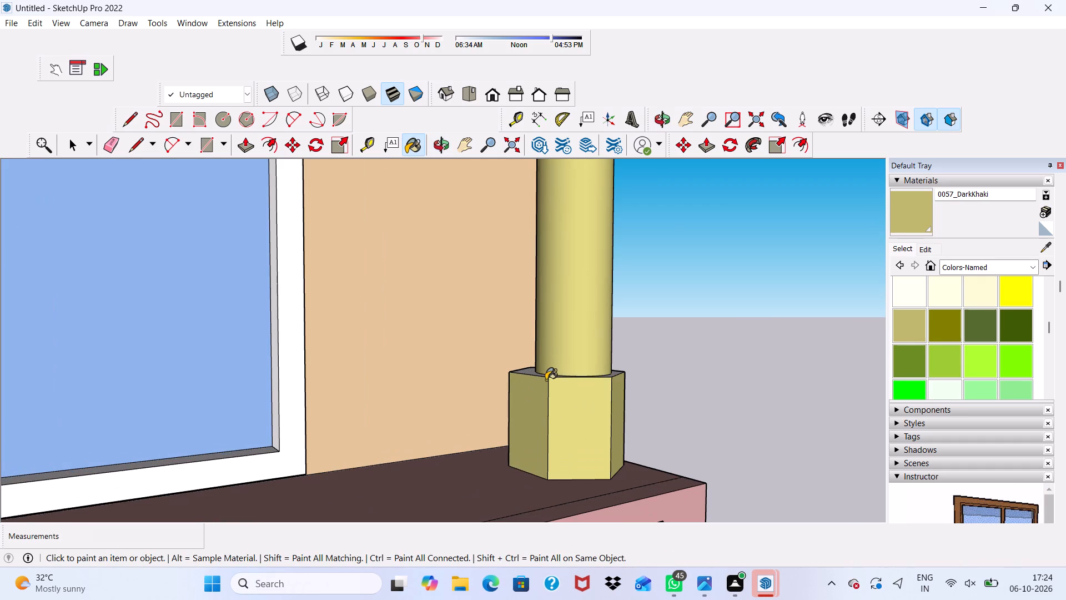
scroll(535, 374, "up", 3)
left_click(528, 372)
scroll(583, 374, "down", 1)
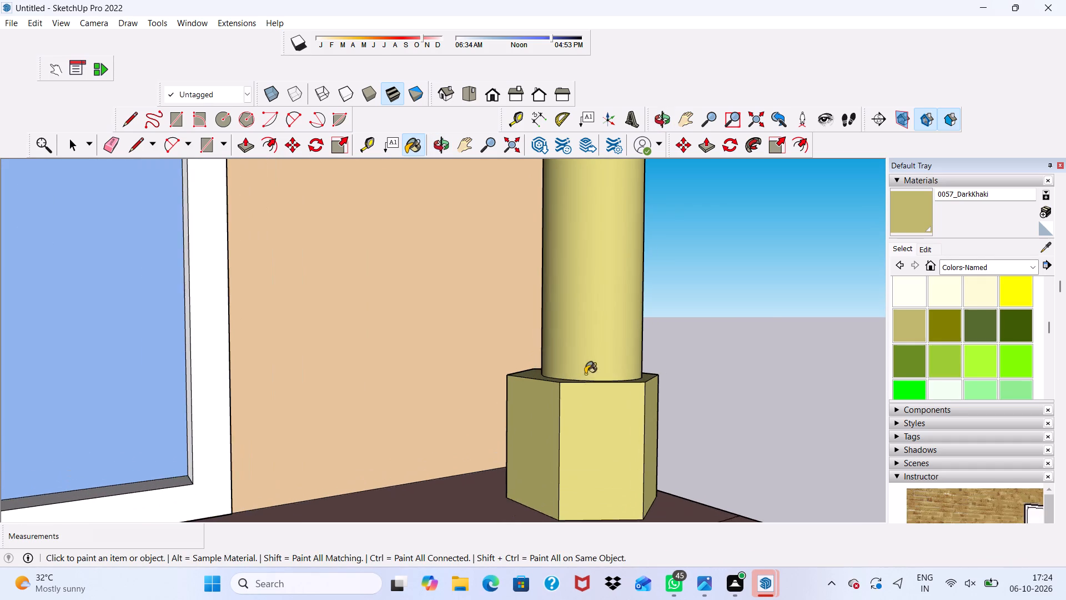
middle_click_drag(585, 374, 149, 339)
left_click(373, 410)
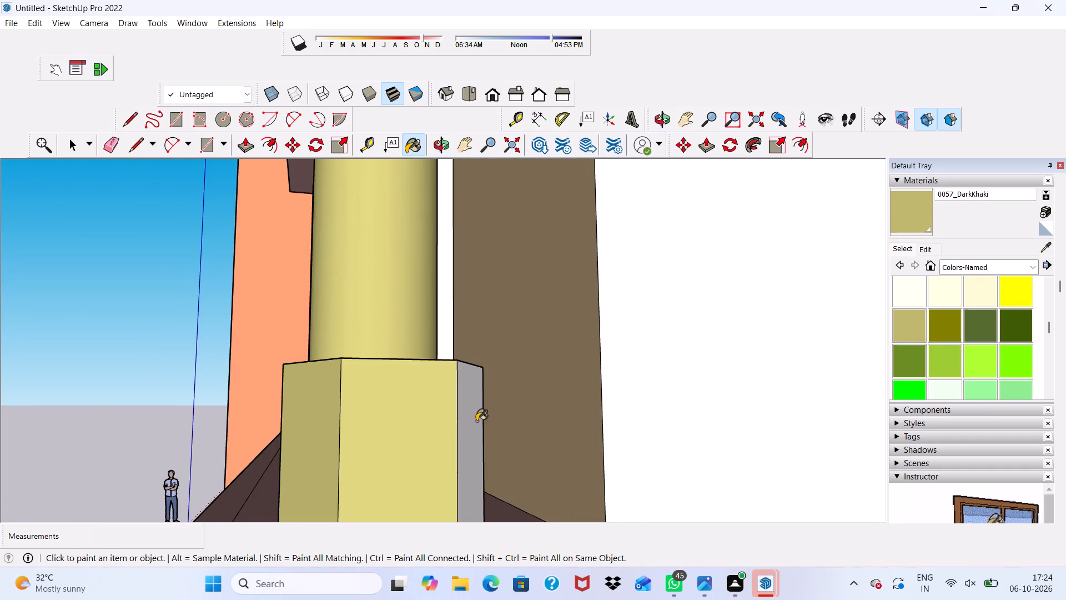
left_click(476, 421)
Paint the bottom storey's tower-side column shaft and its base's front and tower-facing side faces with 0057_DarkKhaki.
scroll(401, 348, "down", 4)
scroll(401, 348, "up", 1)
scroll(401, 346, "down", 5)
middle_click_drag(318, 328, 558, 347)
scroll(318, 328, "down", 1)
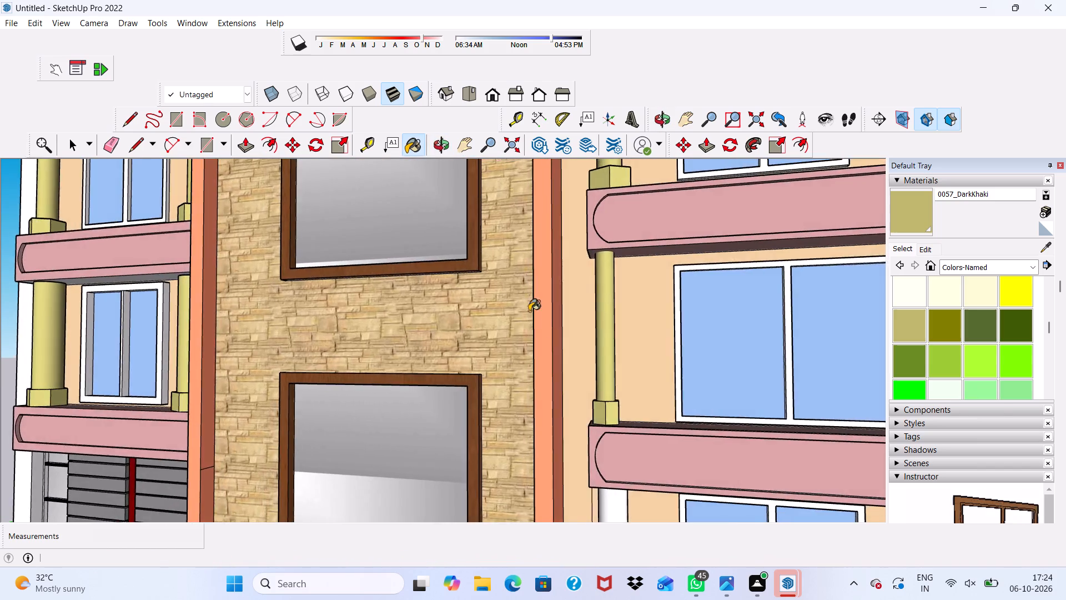
scroll(496, 297, "down", 15)
scroll(607, 411, "up", 5)
scroll(514, 436, "up", 4)
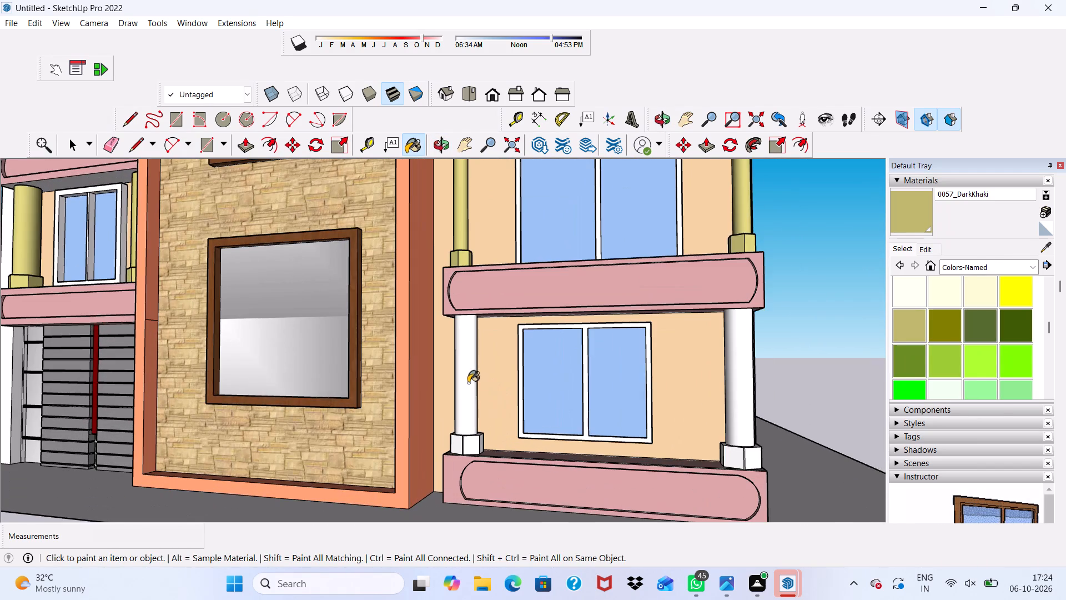
left_click_drag(468, 382, 476, 400)
scroll(481, 454, "up", 4)
left_click(464, 436)
scroll(462, 431, "up", 5)
left_click(440, 439)
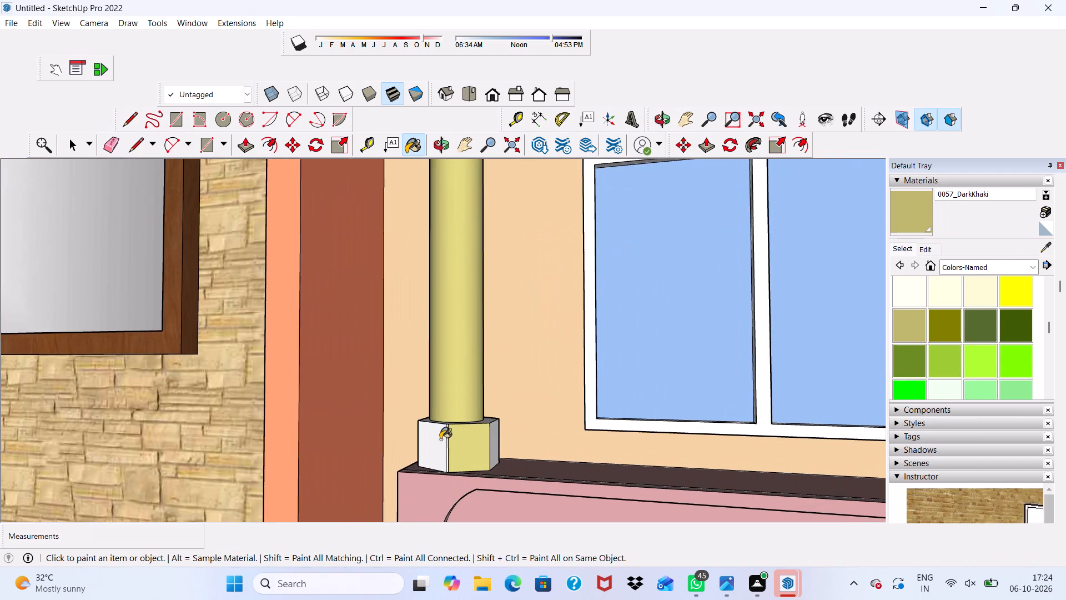
scroll(512, 456, "up", 4)
left_click(477, 439)
Paint that base's narrow corner strip, window-facing side and top faces with 0057_DarkKhaki.
scroll(440, 439, "up", 4)
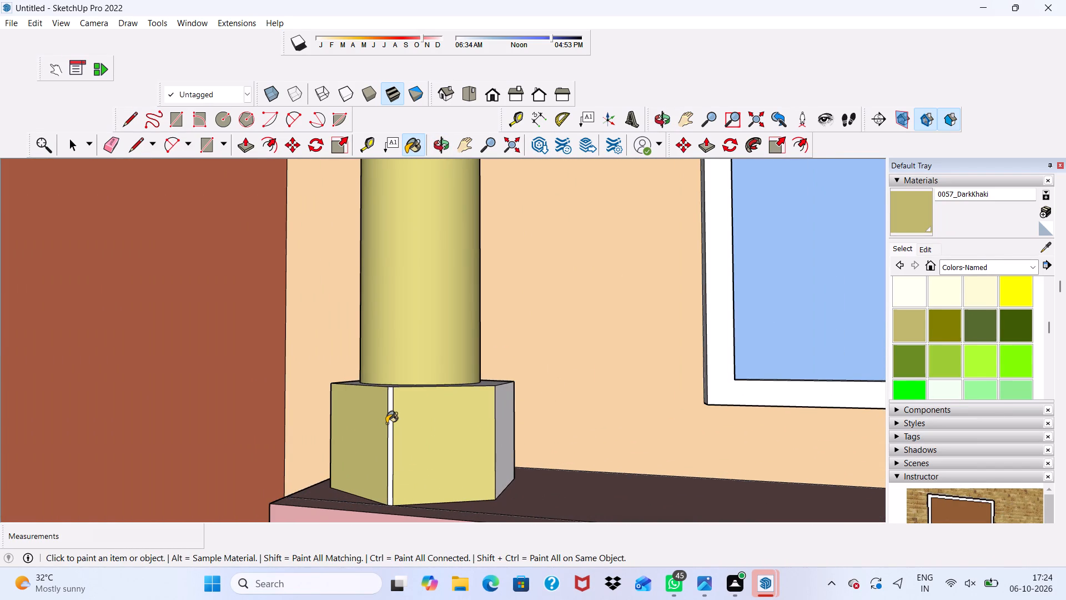
left_click(388, 419)
middle_click_drag(398, 384, 311, 482)
left_click(469, 421)
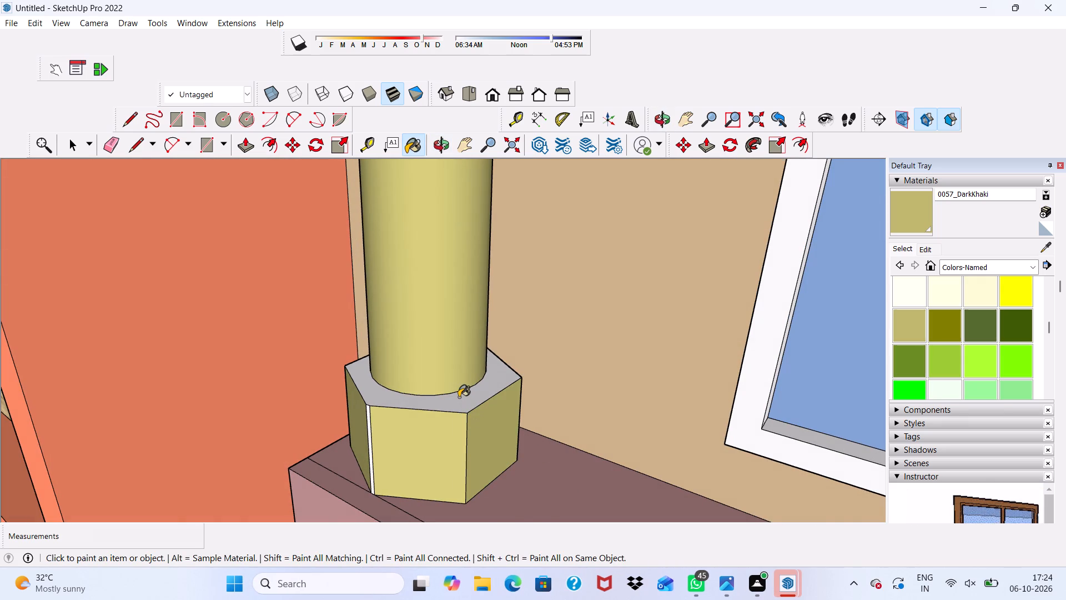
left_click(459, 397)
Paint the bottom storey's outer column shaft and its base's front and outer side faces with 0057_DarkKhaki.
scroll(459, 397, "down", 9)
middle_click_drag(340, 406, 565, 384)
scroll(530, 377, "down", 3)
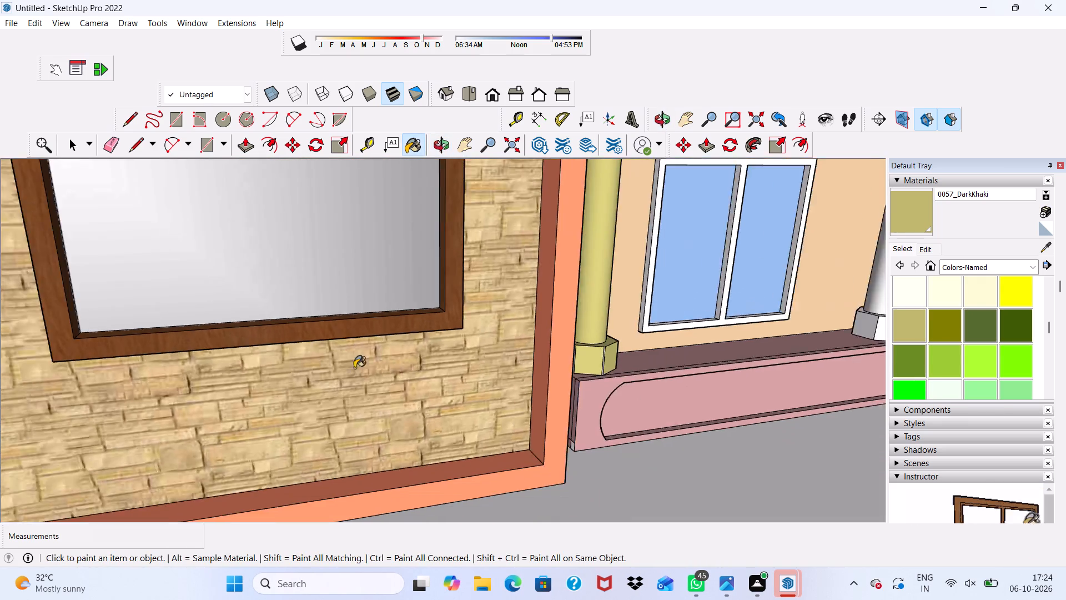
scroll(354, 368, "down", 13)
scroll(579, 311, "up", 5)
left_click(588, 301)
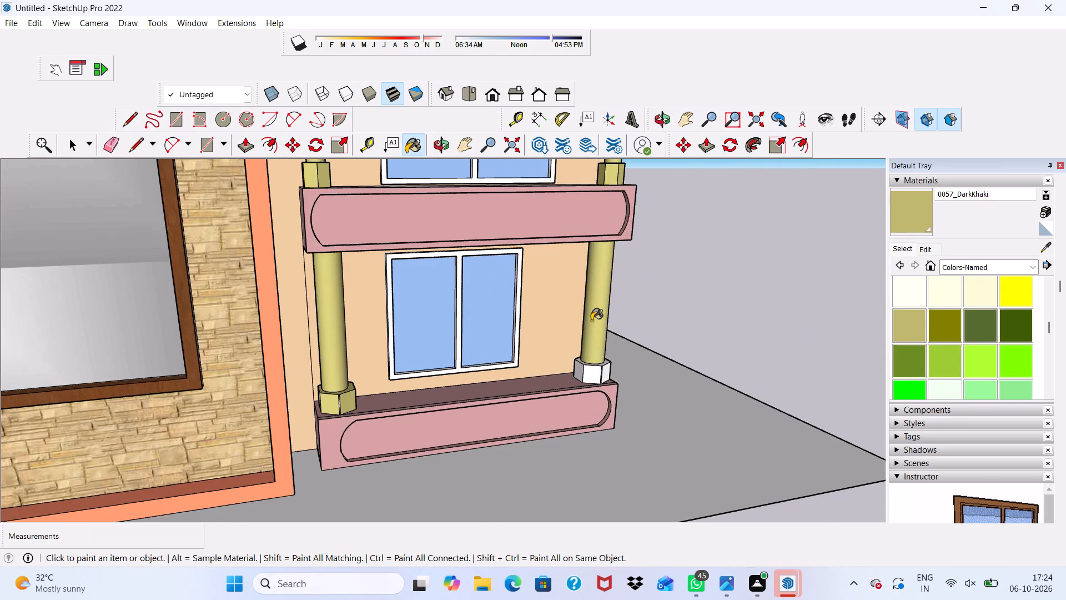
scroll(599, 369, "up", 8)
left_click(599, 377)
left_click(609, 371)
Paint that outer column base's top, window-facing side, remaining outer side and narrow corner strip with 0057_DarkKhaki.
scroll(608, 358, "up", 1)
left_click(608, 358)
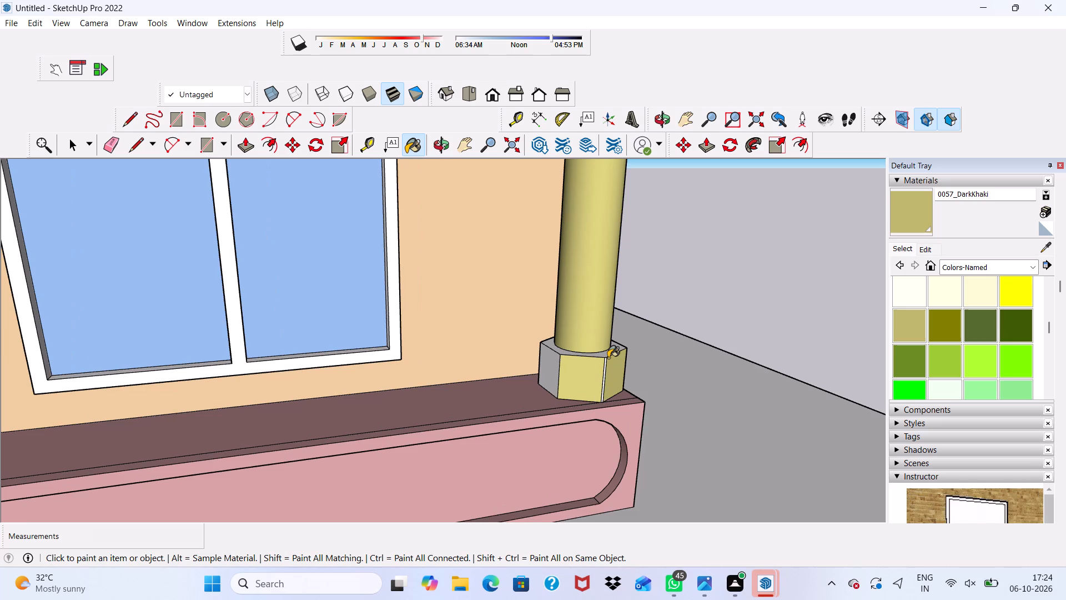
scroll(607, 358, "up", 4)
left_click(605, 351)
scroll(570, 370, "up", 2)
left_click(513, 385)
scroll(524, 371, "down", 1)
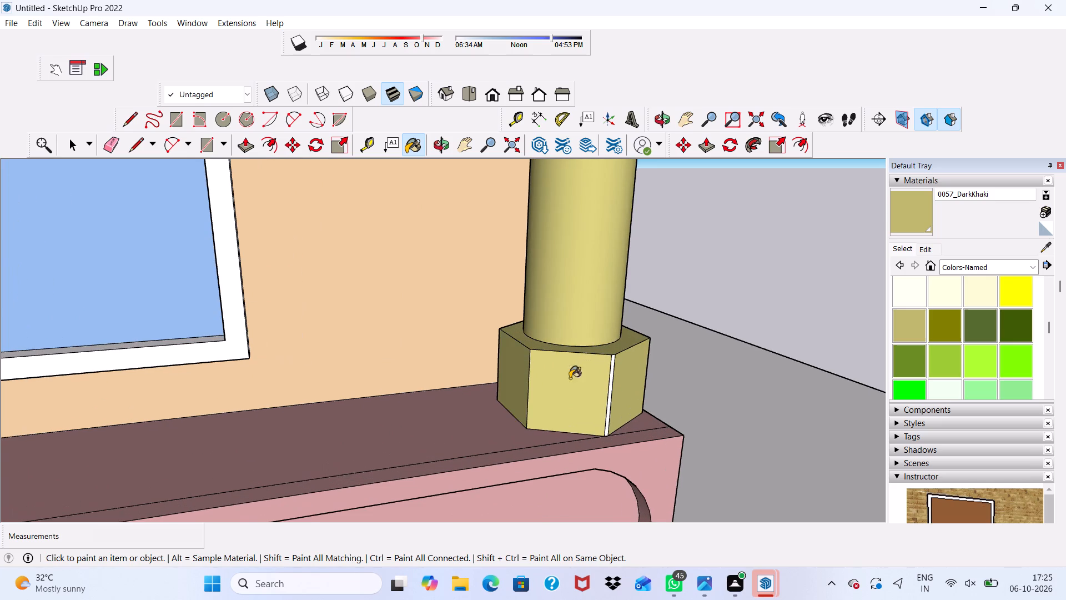
middle_click_drag(577, 381, 284, 377)
left_click(510, 436)
middle_click_drag(386, 446, 386, 445)
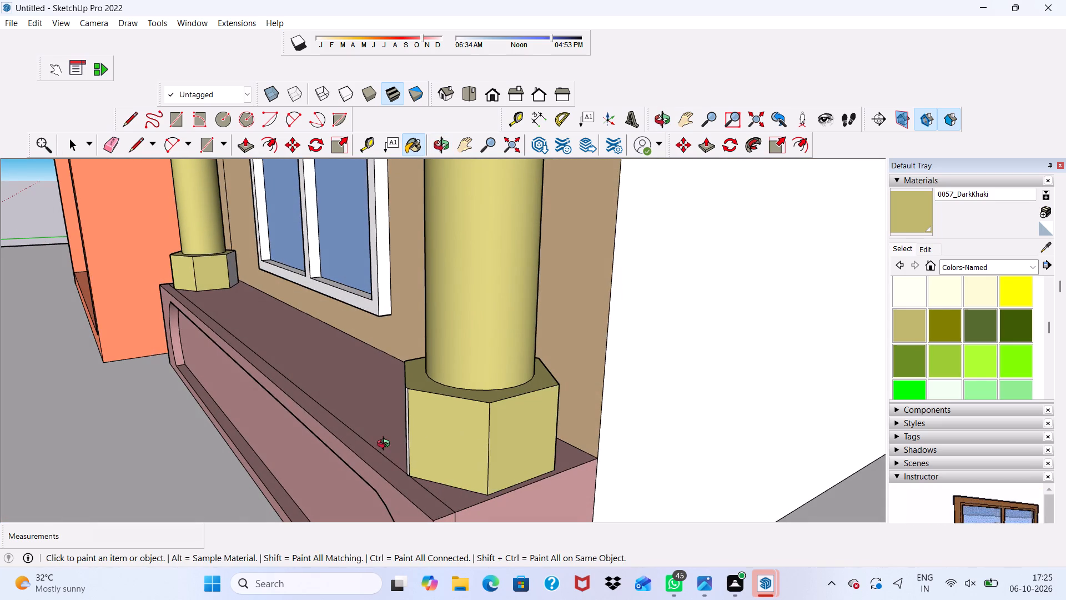
middle_click_drag(386, 445, 610, 419)
scroll(542, 408, "up", 3)
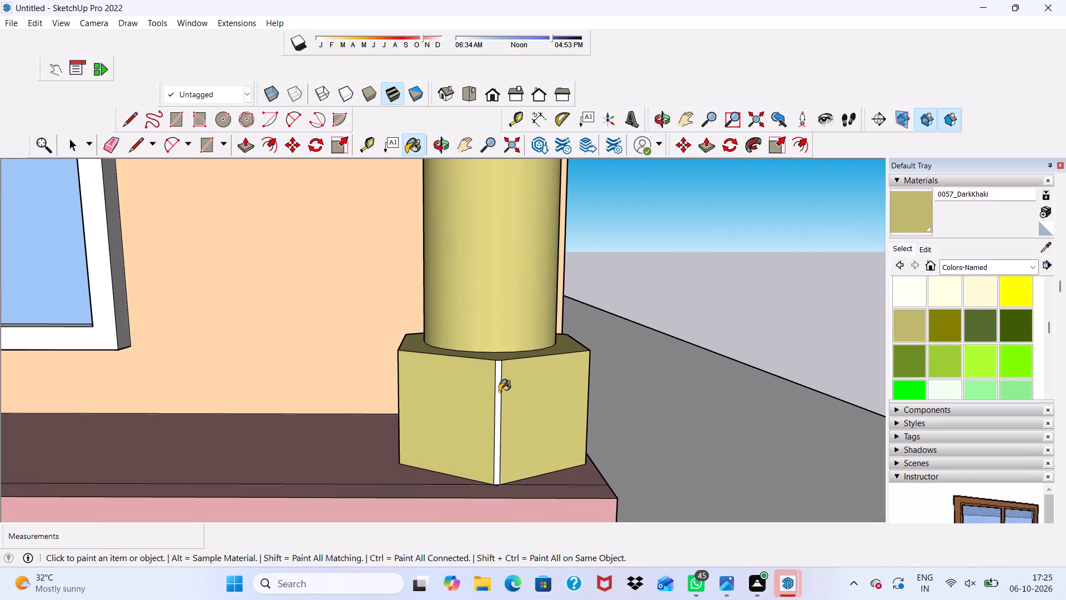
left_click(499, 392)
Examine the painted facade as a whole from the front and from both sides of the building.
scroll(497, 392, "up", 1)
scroll(497, 392, "down", 1)
scroll(497, 392, "up", 1)
scroll(497, 392, "down", 20)
scroll(497, 392, "down", 8)
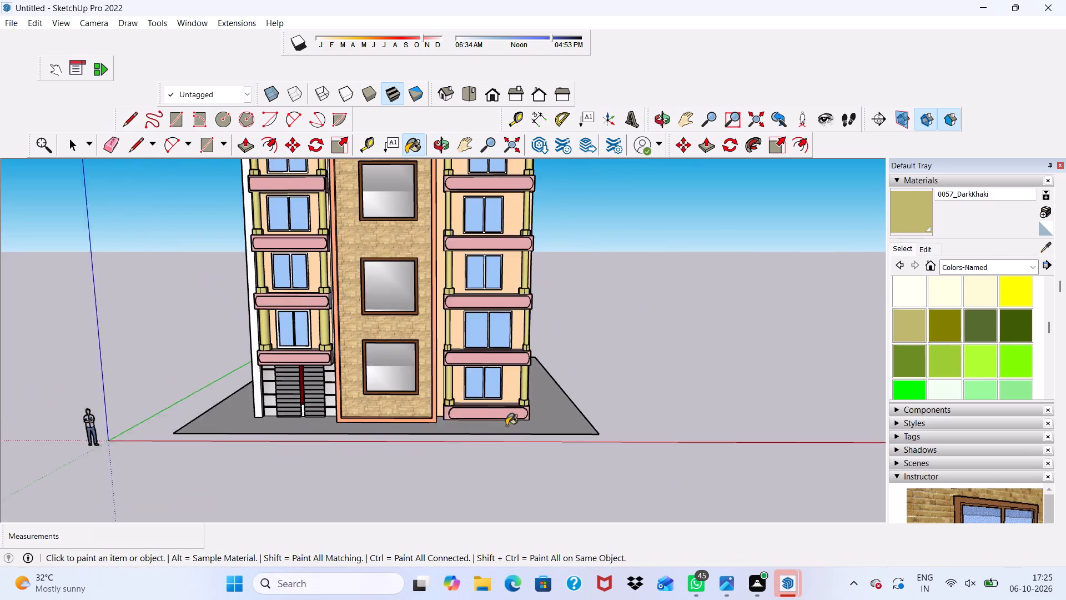
scroll(506, 426, "down", 2)
middle_click_drag(502, 424, 597, 360)
scroll(373, 303, "down", 4)
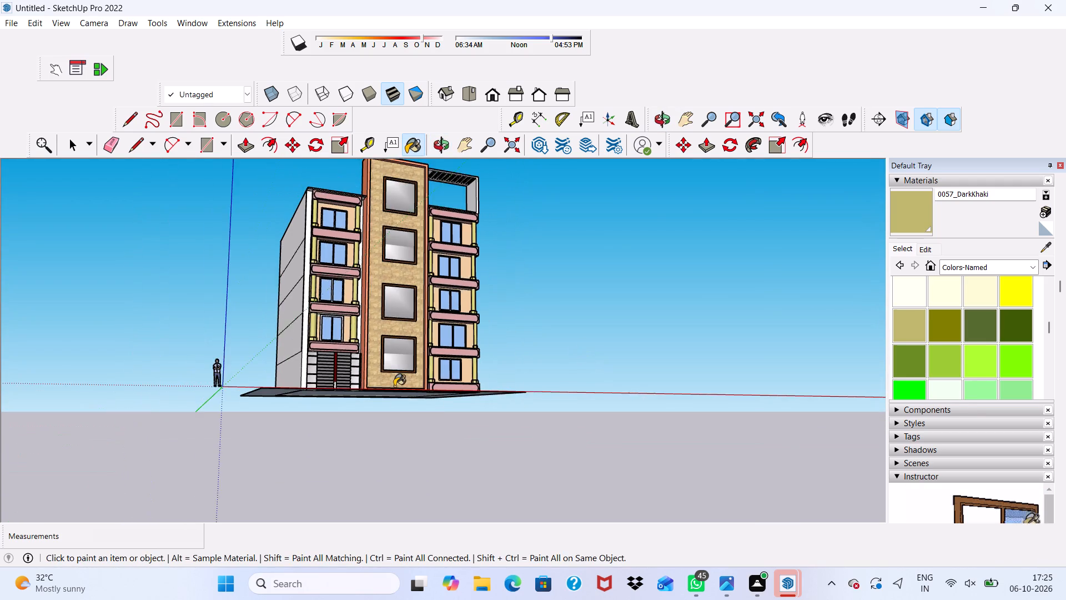
scroll(394, 386, "down", 2)
key("space")
scroll(304, 249, "down", 6)
scroll(313, 266, "up", 7)
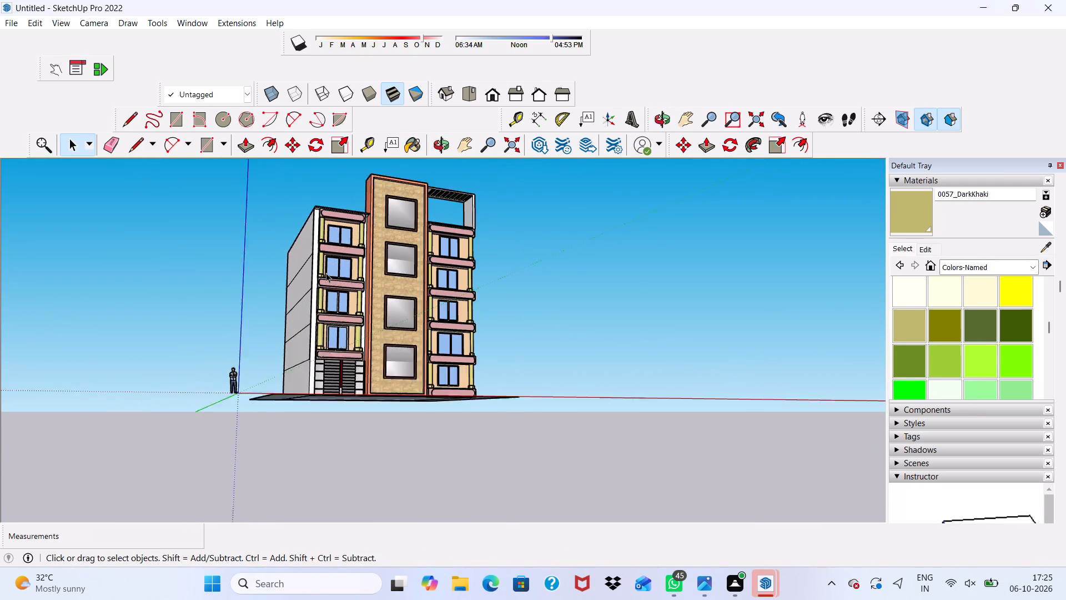
scroll(326, 273, "up", 1)
middle_click_drag(434, 241, 275, 292)
scroll(583, 196, "up", 6)
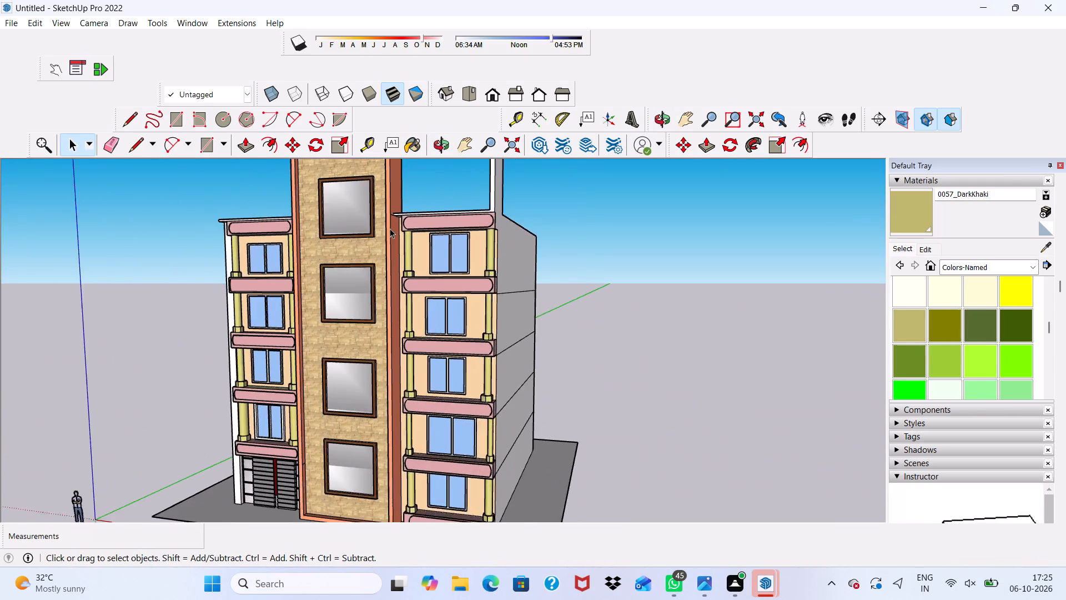
middle_click_drag(423, 203, 399, 183)
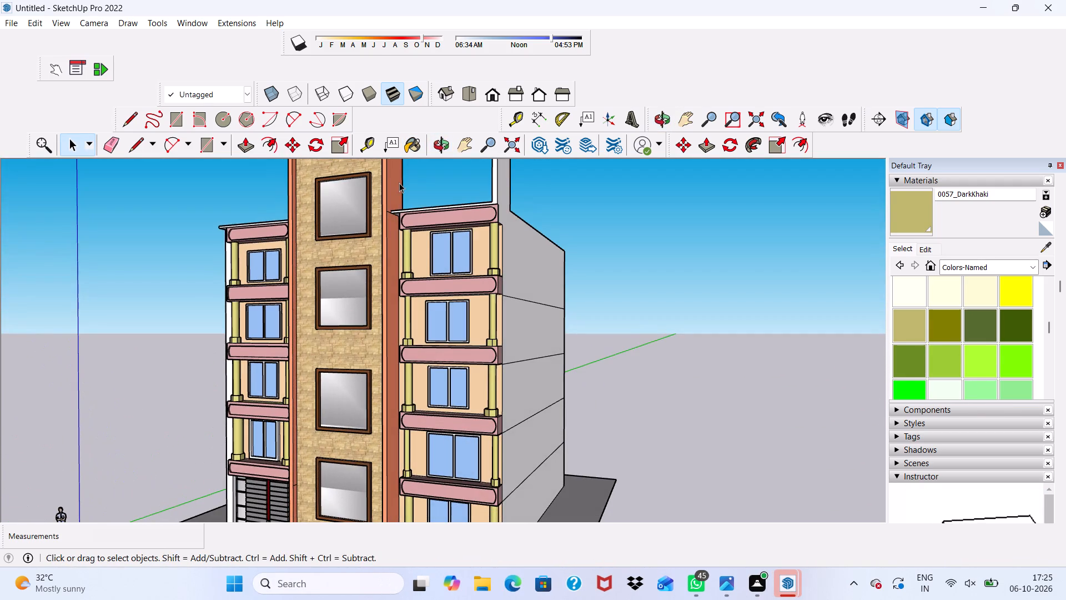
Pick the 0119_RosyBrown material from the Colors-Named collection.
scroll(919, 342, "down", 3)
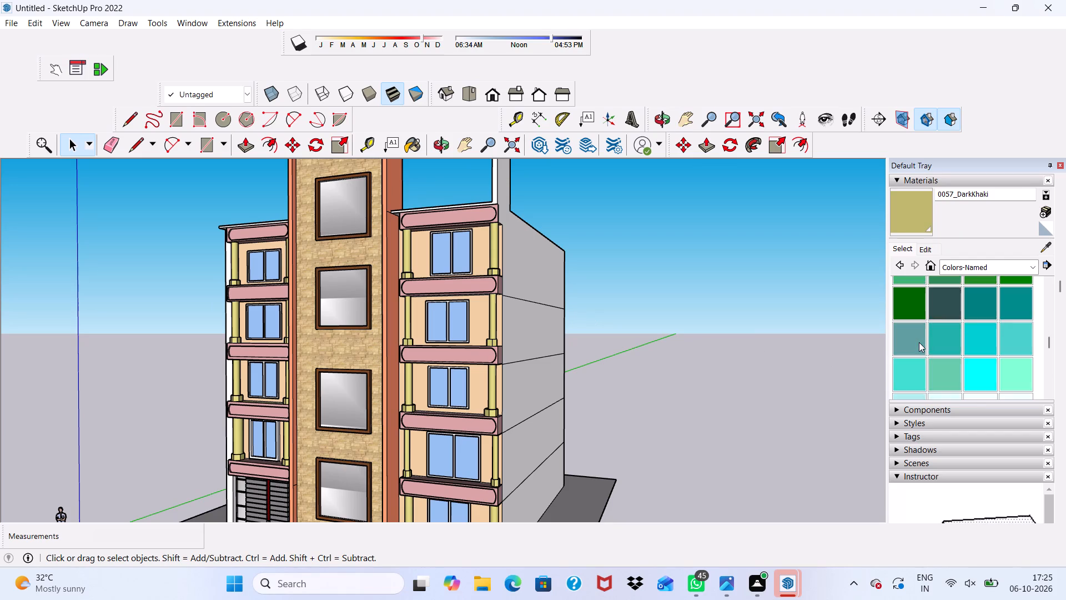
scroll(919, 342, "down", 3)
scroll(969, 342, "down", 2)
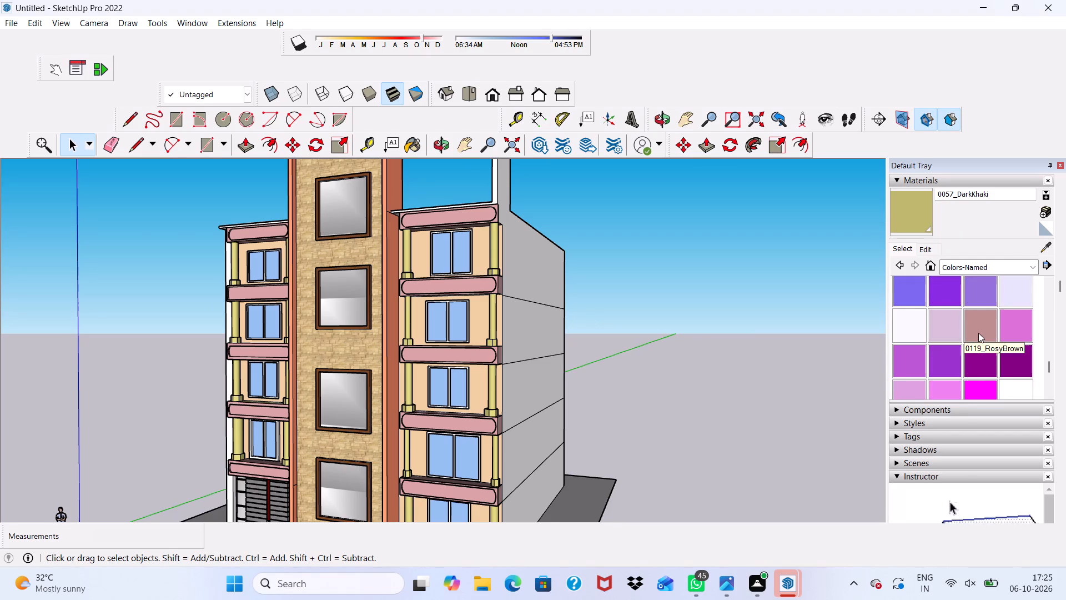
left_click(978, 333)
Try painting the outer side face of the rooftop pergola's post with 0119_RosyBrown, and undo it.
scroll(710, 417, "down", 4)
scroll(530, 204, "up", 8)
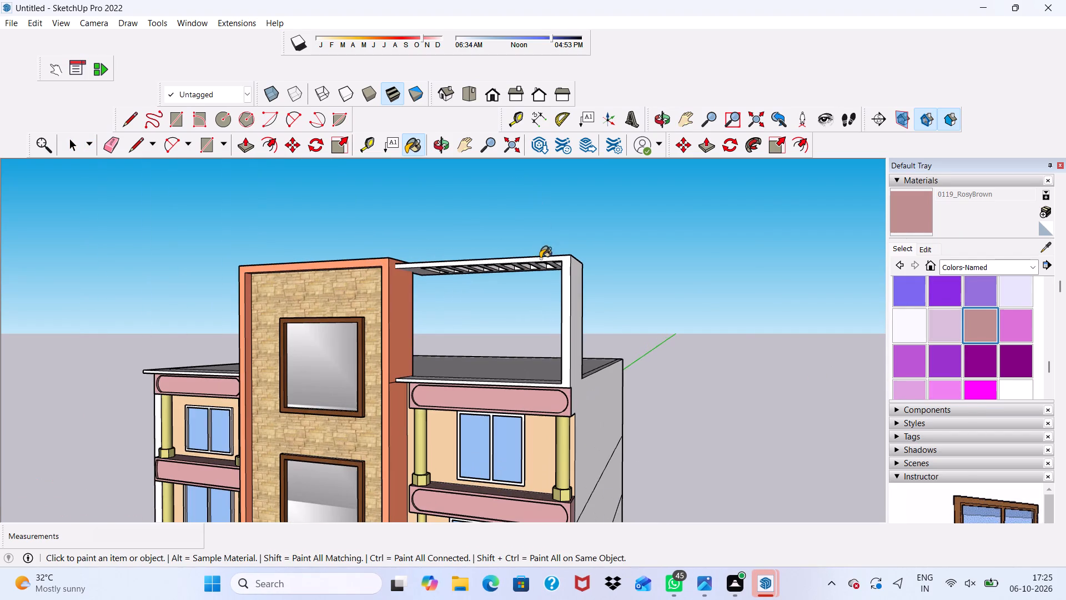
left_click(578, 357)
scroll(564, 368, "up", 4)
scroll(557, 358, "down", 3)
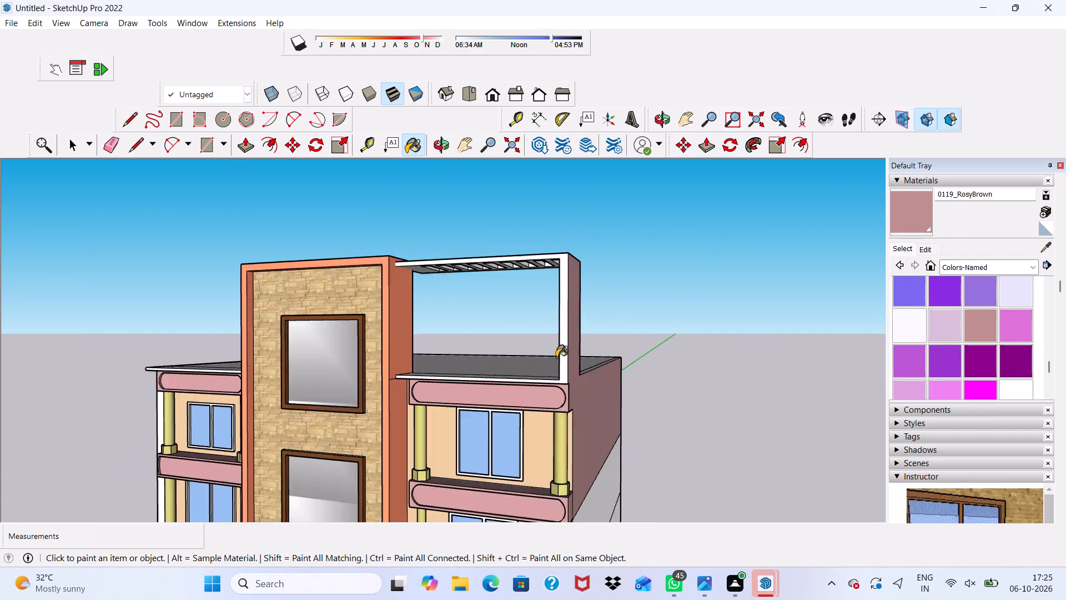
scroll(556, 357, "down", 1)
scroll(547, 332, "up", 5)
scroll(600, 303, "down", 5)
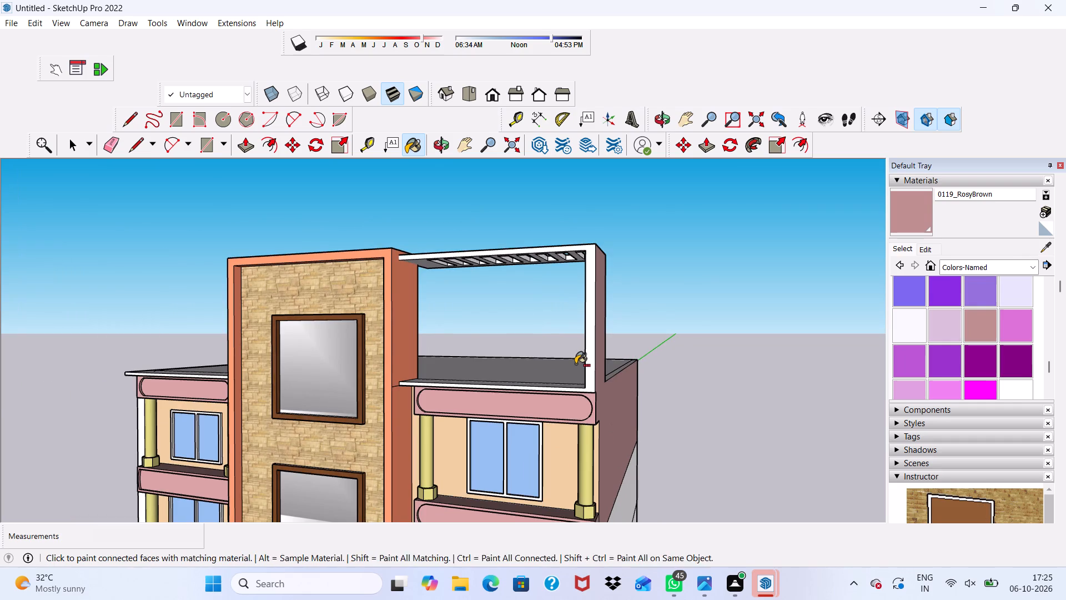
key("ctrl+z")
Paint the front face of the rooftop pergola frame and roof ledge beside the tower with 0119_RosyBrown.
scroll(577, 364, "up", 2, "ctrl")
scroll(599, 348, "up", 2)
left_click(599, 348)
scroll(599, 325, "up", 1)
scroll(599, 325, "down", 2)
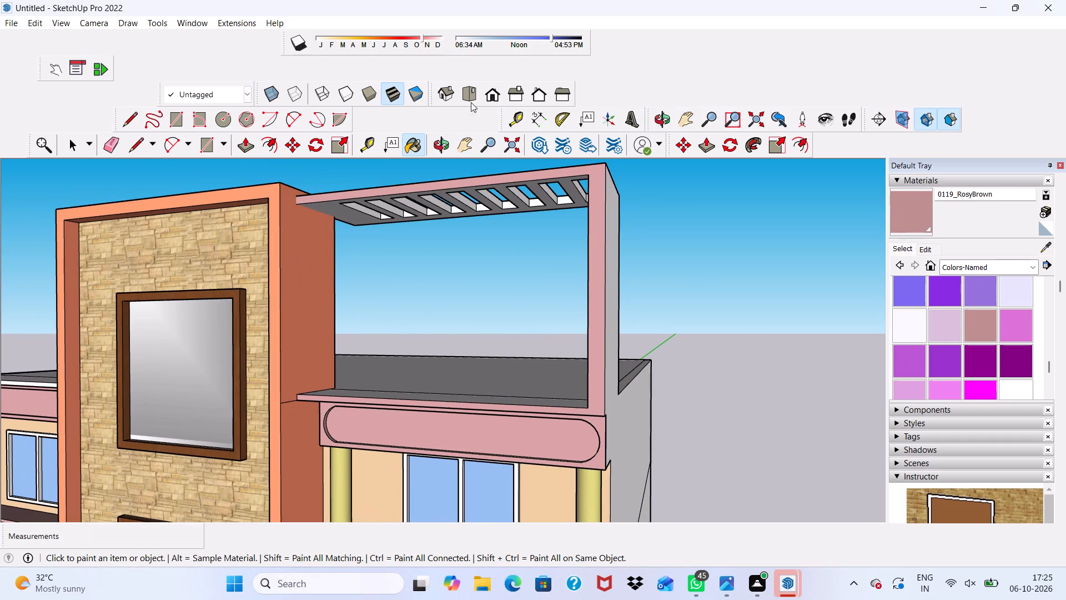
Paint the pergola's slotted top face and the top of the roof ledge below it with 0119_RosyBrown.
scroll(455, 251, "down", 3)
middle_click_drag(455, 251, 435, 498)
scroll(369, 331, "up", 3)
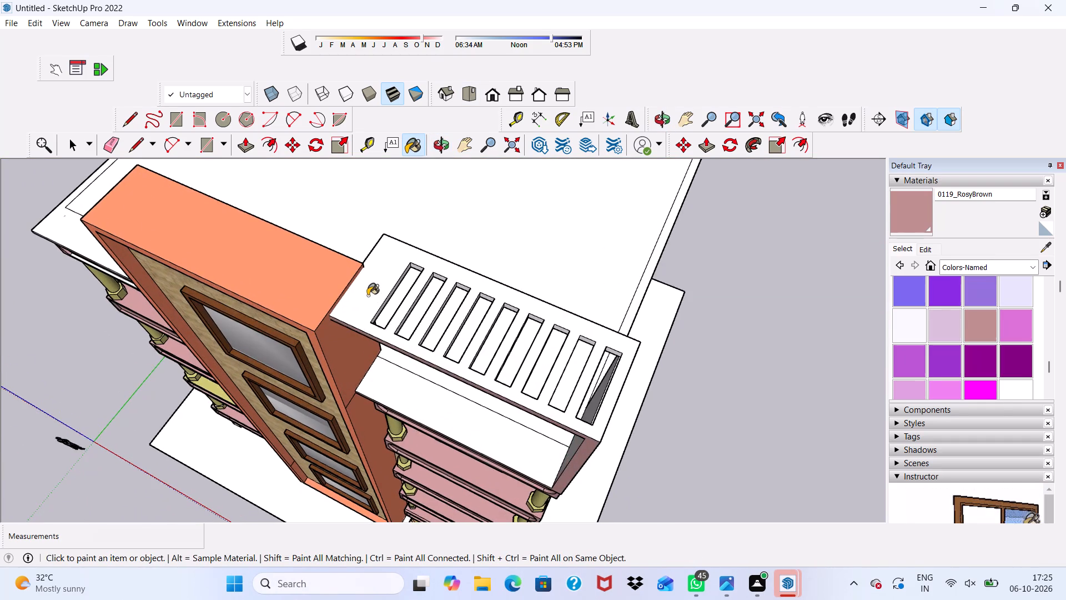
left_click(367, 294)
scroll(368, 296, "up", 1)
left_click(395, 330)
scroll(400, 291, "up", 4)
middle_click_drag(400, 301, 426, 257)
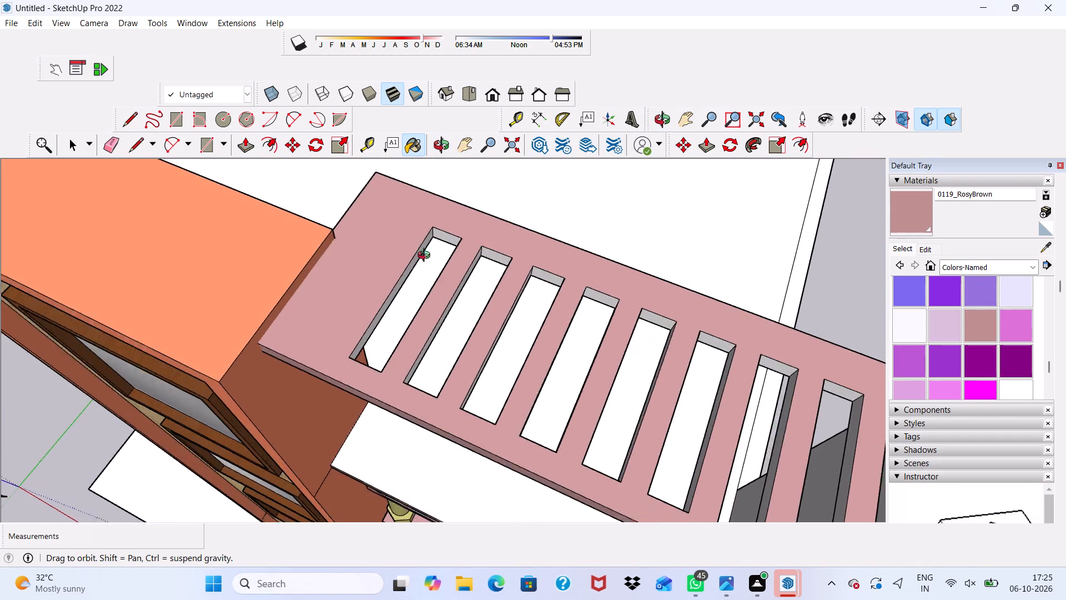
middle_click_drag(426, 257, 457, 164)
scroll(457, 165, "down", 5)
scroll(460, 257, "up", 3)
left_click(465, 222)
scroll(465, 222, "down", 3)
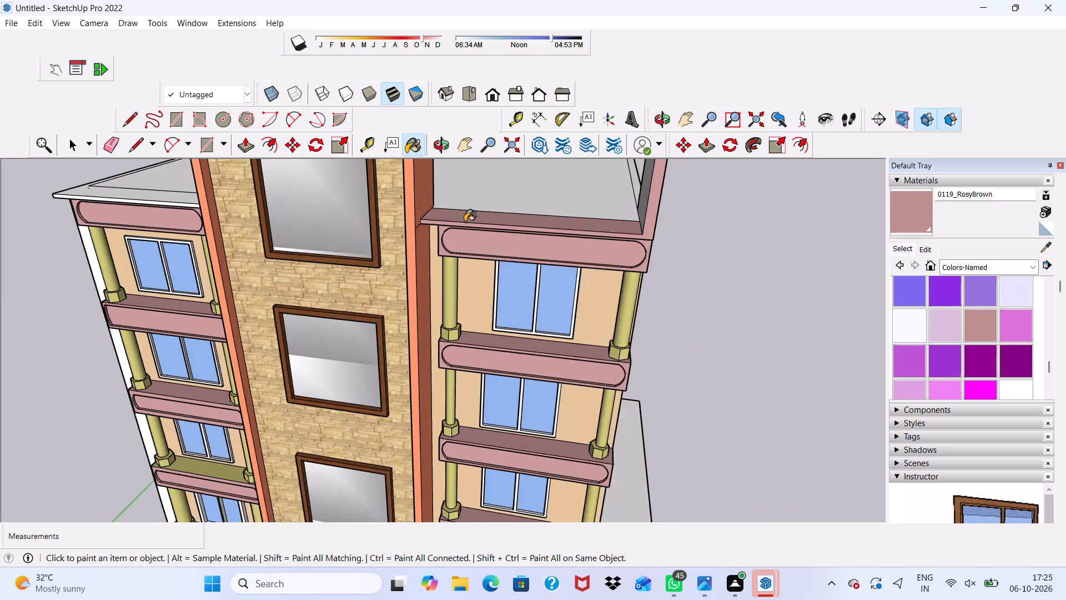
Paint the tower-facing inner side of the rooftop pergola's post with 0119_RosyBrown.
middle_click_drag(465, 222, 524, 121)
scroll(494, 261, "down", 2)
scroll(494, 261, "up", 1)
scroll(494, 266, "down", 1)
scroll(494, 282, "up", 1)
scroll(494, 306, "down", 4)
scroll(517, 282, "up", 1)
scroll(517, 282, "down", 3)
scroll(561, 222, "up", 2)
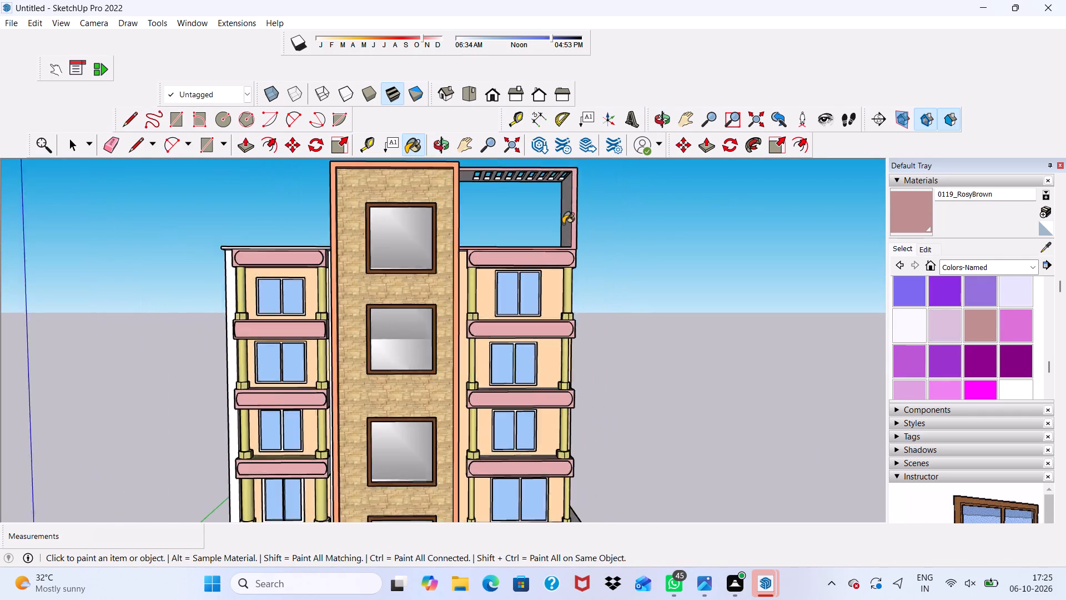
scroll(563, 224, "up", 3)
left_click(564, 224)
Paint the underside of the slotted pergola slab with 0119_RosyBrown.
scroll(564, 224, "down", 14)
scroll(522, 218, "up", 3)
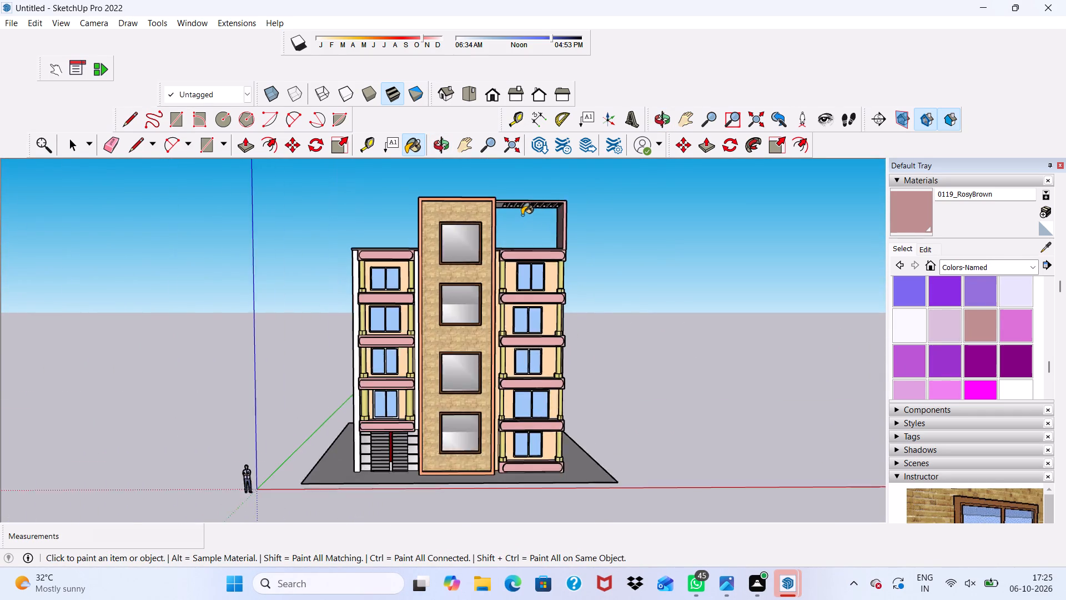
scroll(522, 215, "up", 5)
middle_click_drag(522, 214, 504, 176)
scroll(504, 178, "up", 10)
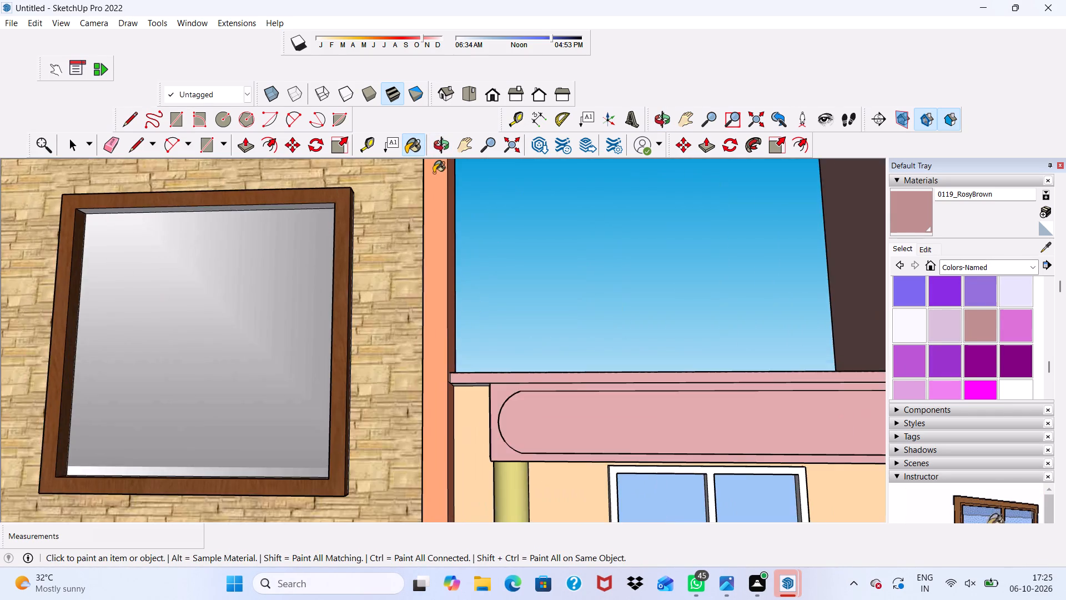
scroll(436, 176, "down", 5)
scroll(487, 352, "up", 1)
scroll(487, 353, "down", 4)
scroll(494, 229, "up", 1)
left_click(473, 196)
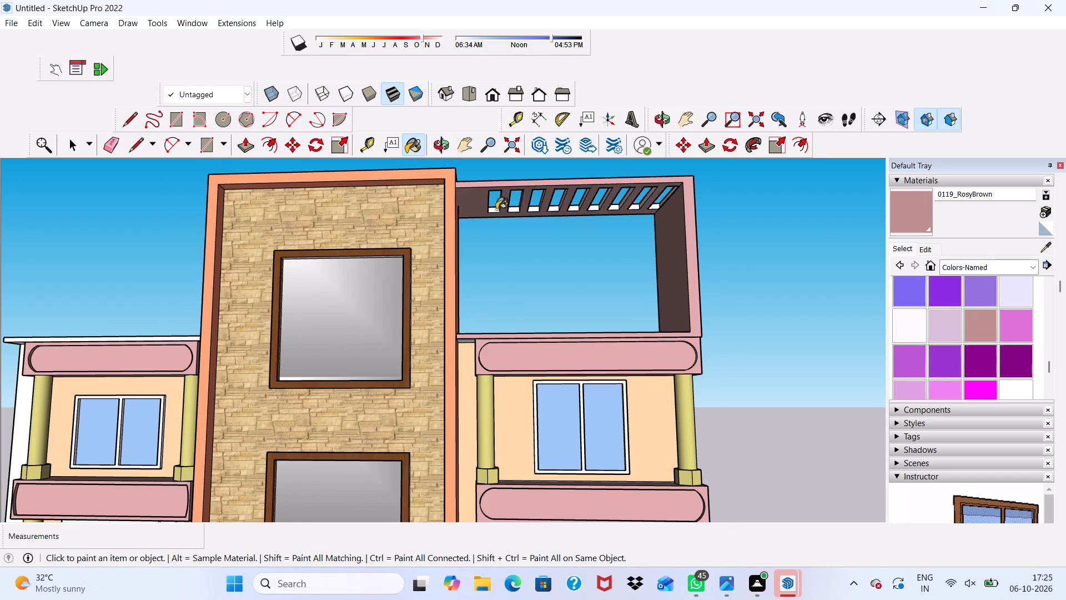
Paint the first pergola slot's rear and both side faces, plus the second slot's rear and outer side faces, counting from the tower, with 0119_RosyBrown.
scroll(496, 208, "up", 10)
scroll(530, 239, "down", 3)
left_click(534, 246)
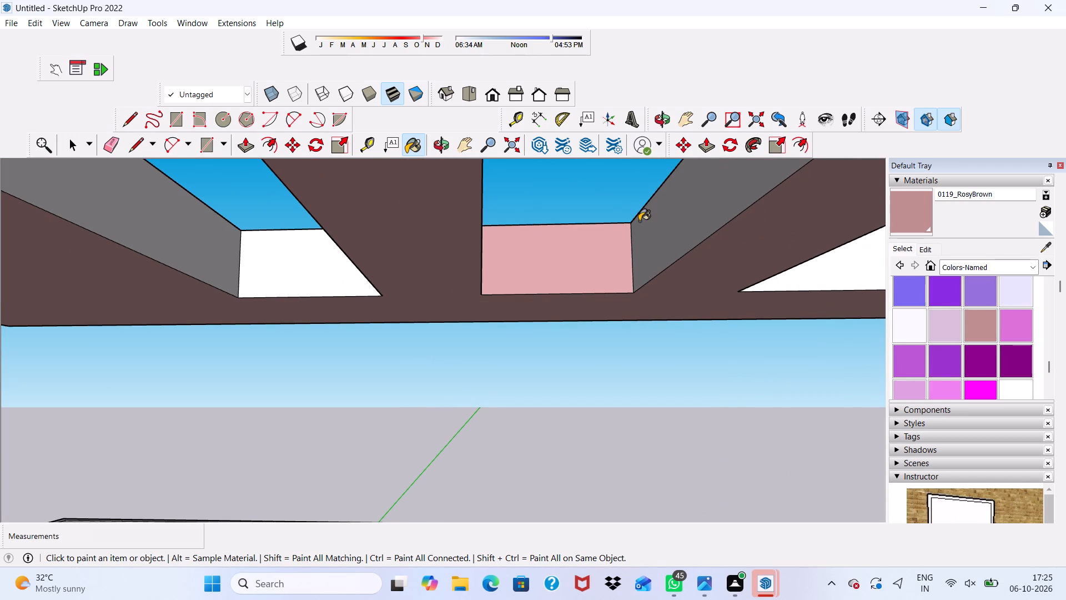
left_click(667, 222)
left_click(265, 281)
left_click(209, 246)
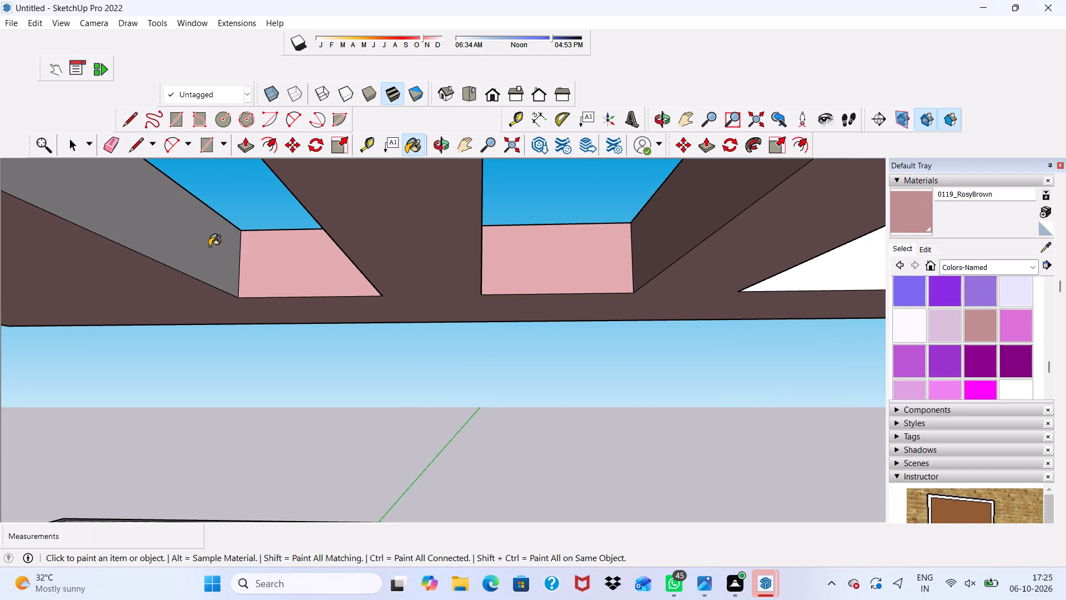
scroll(209, 247, "down", 4)
middle_click_drag(239, 264, 353, 250)
left_click(370, 216)
Paint the second slot's tower-side face, the third slot's rear and side faces, and the fourth slot's rear and outer side faces with 0119_RosyBrown.
scroll(491, 251, "down", 1)
middle_click_drag(491, 251, 487, 252)
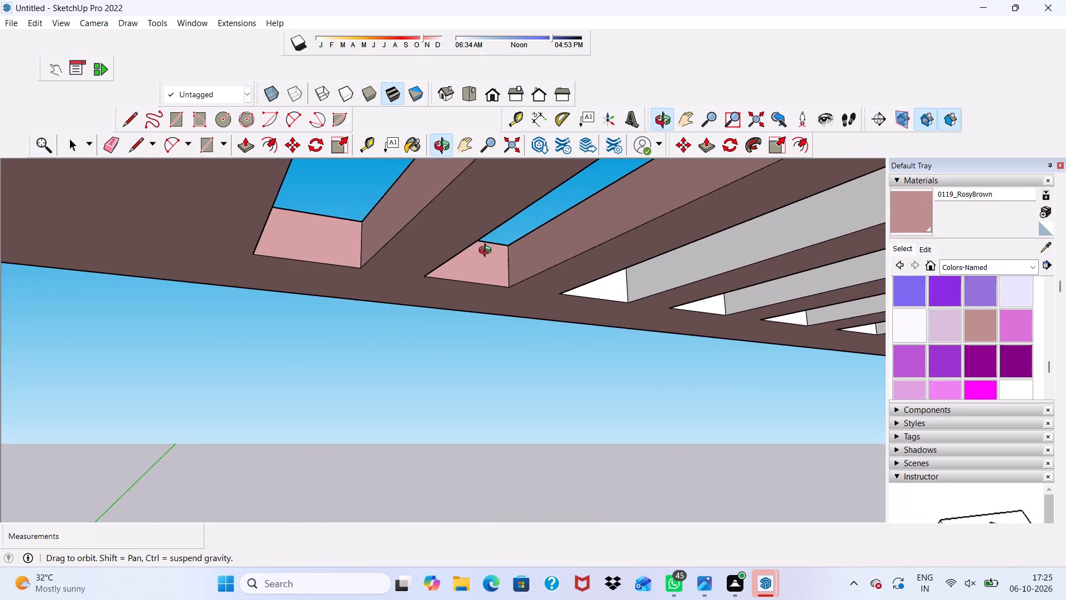
middle_click_drag(487, 252, 330, 264)
left_click(218, 209)
left_click(460, 191)
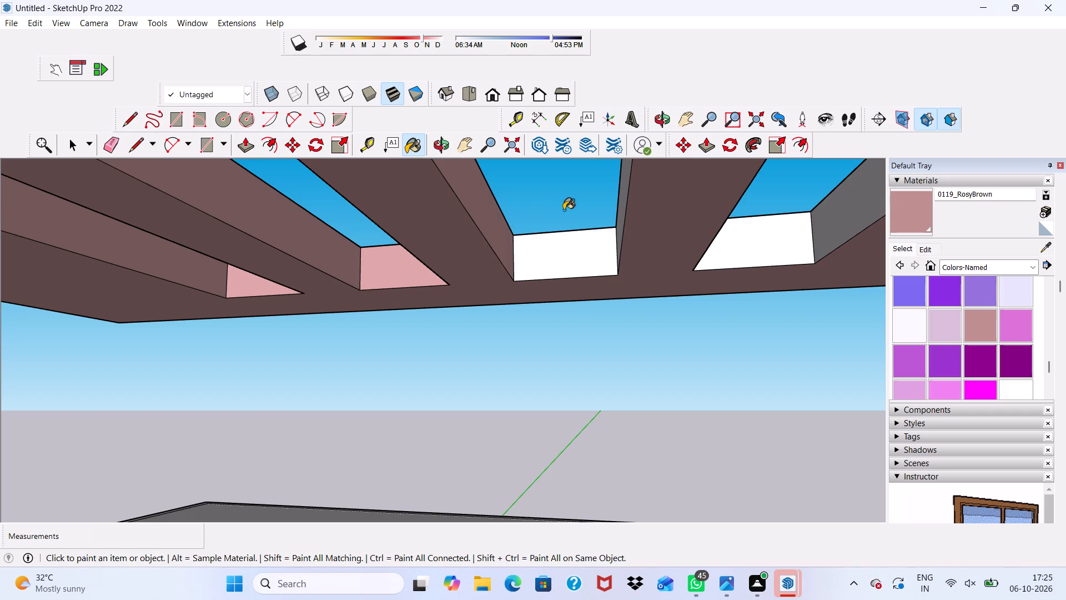
left_click(615, 198)
left_click(562, 254)
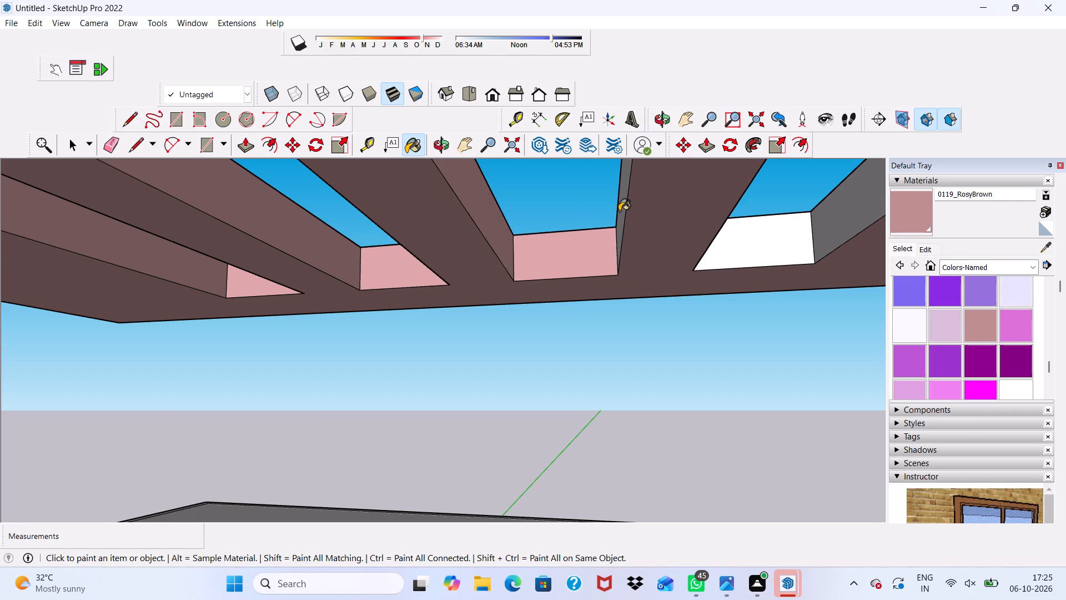
left_click(619, 211)
left_click(746, 240)
left_click(824, 233)
Paint the fourth pergola slot's tower-side face and the fifth and sixth slots' tower-side and rear faces with 0119_RosyBrown.
scroll(746, 230, "down", 2)
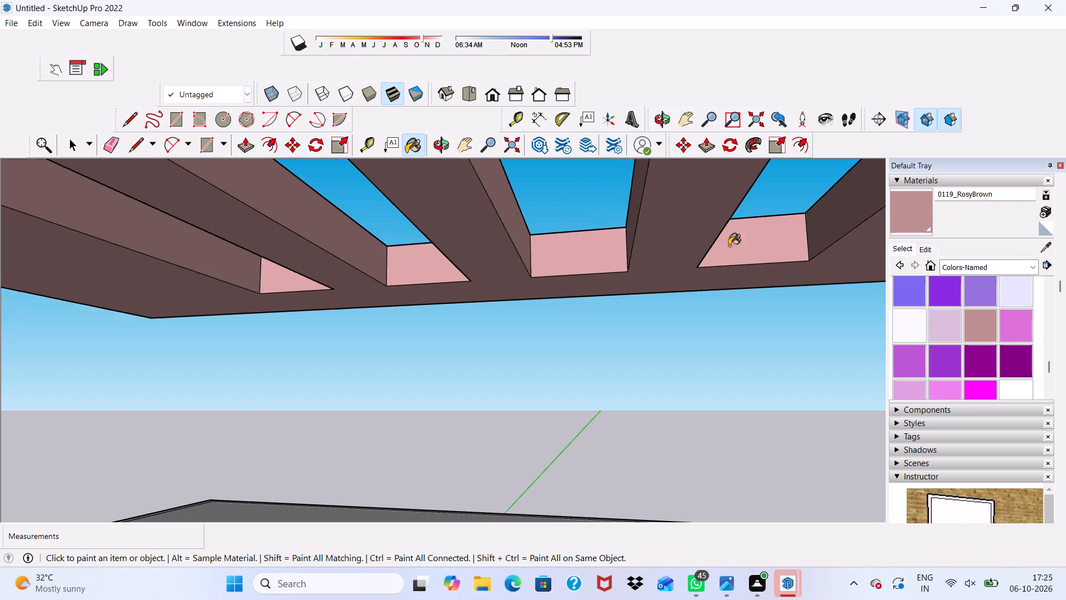
scroll(729, 246, "down", 13)
middle_click_drag(681, 224, 592, 226)
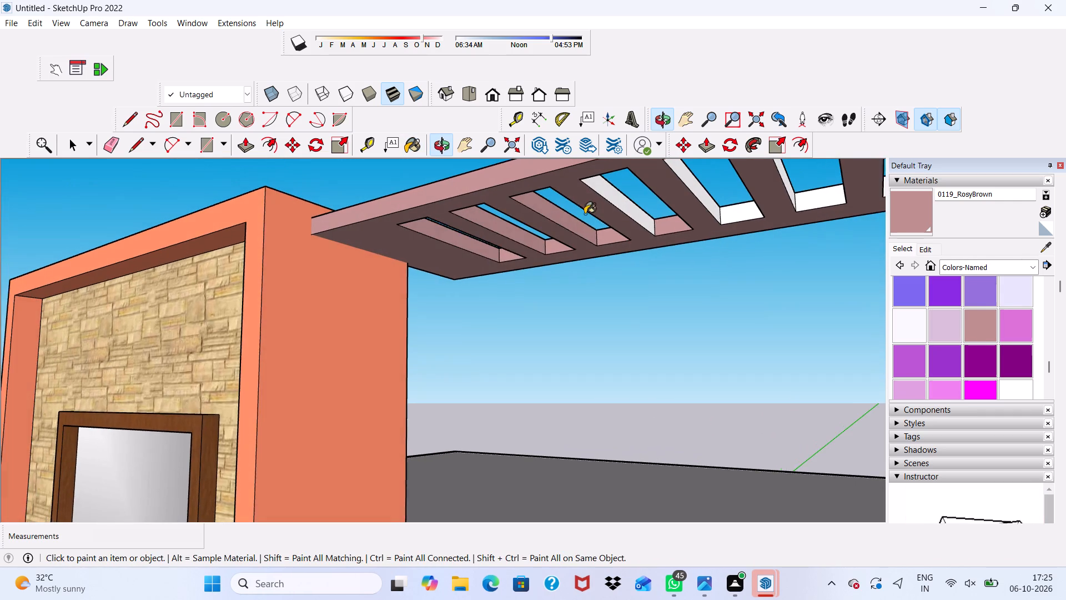
left_click(605, 191)
left_click(681, 176)
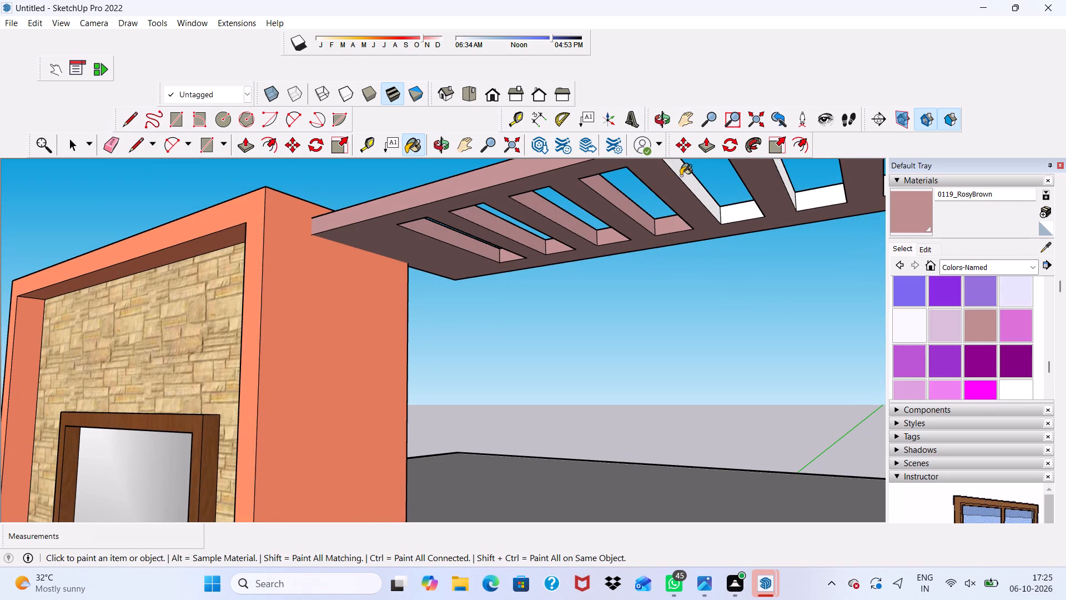
left_click(744, 207)
left_click(781, 181)
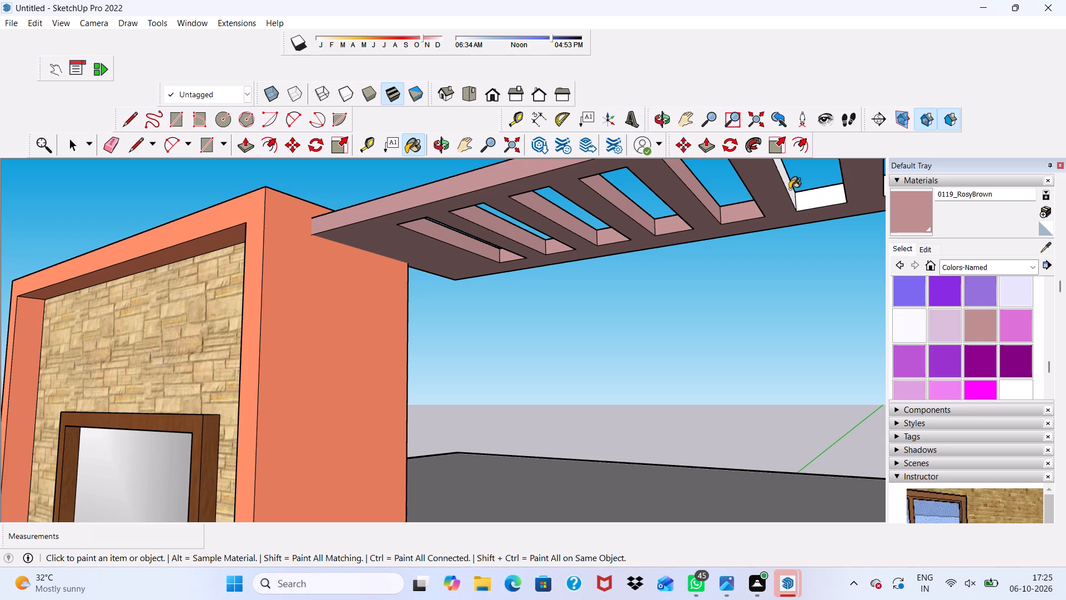
left_click(804, 199)
left_click(788, 185)
scroll(788, 185, "up", 1)
scroll(788, 185, "down", 4)
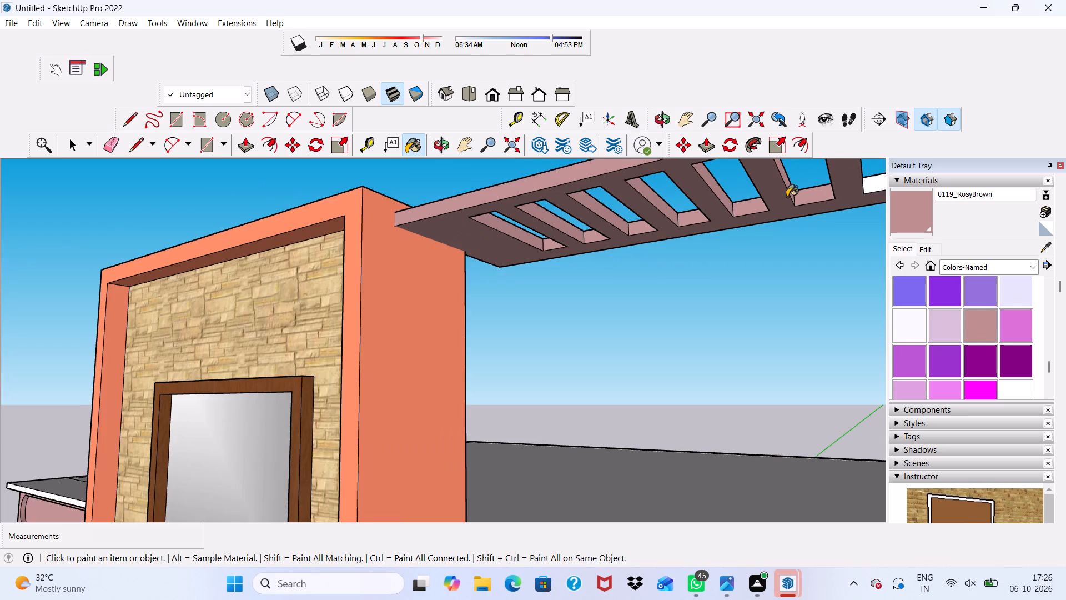
Paint the outer side faces of the fifth and sixth pergola slots, counting from the tower, with 0119_RosyBrown.
middle_click_drag(788, 197, 883, 209)
scroll(702, 299, "up", 4)
scroll(742, 228, "down", 5)
scroll(742, 307, "up", 1)
scroll(742, 307, "down", 1)
scroll(742, 309, "up", 1)
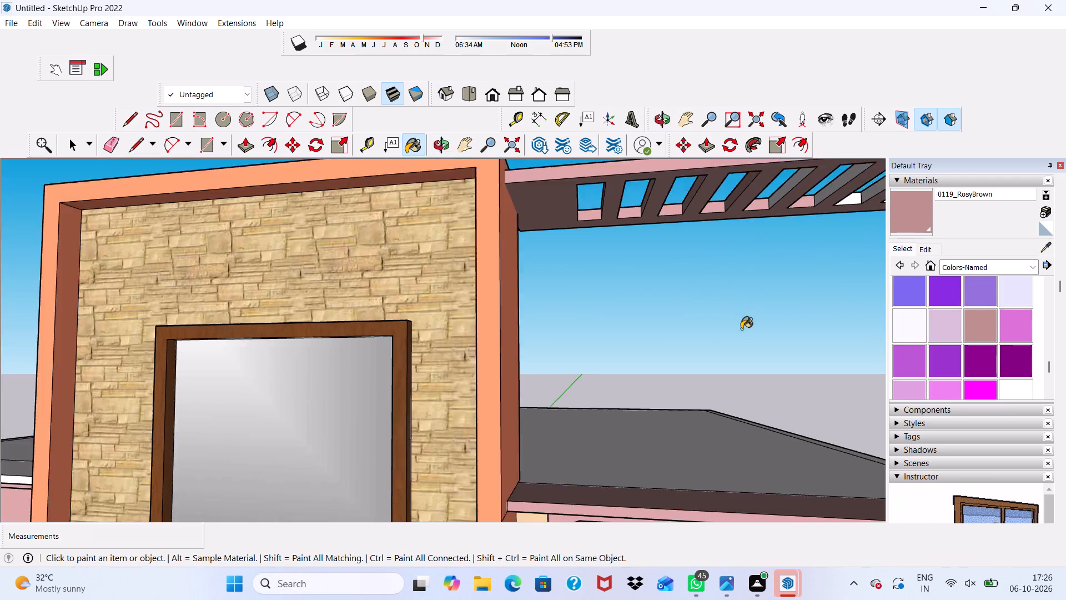
scroll(772, 177, "up", 3)
left_click(796, 172)
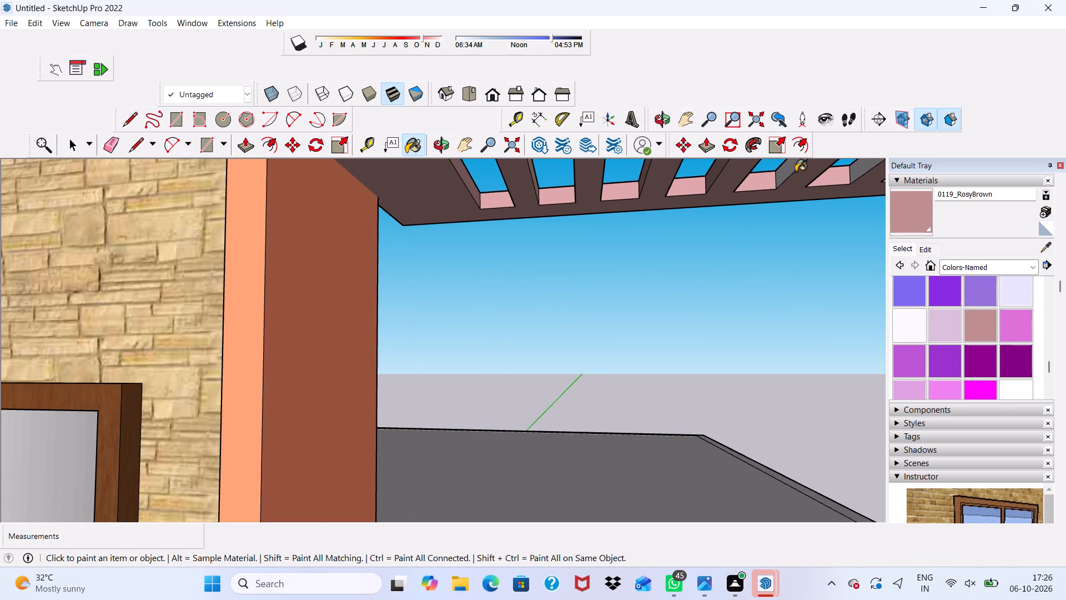
left_click(788, 166)
scroll(643, 280, "down", 4)
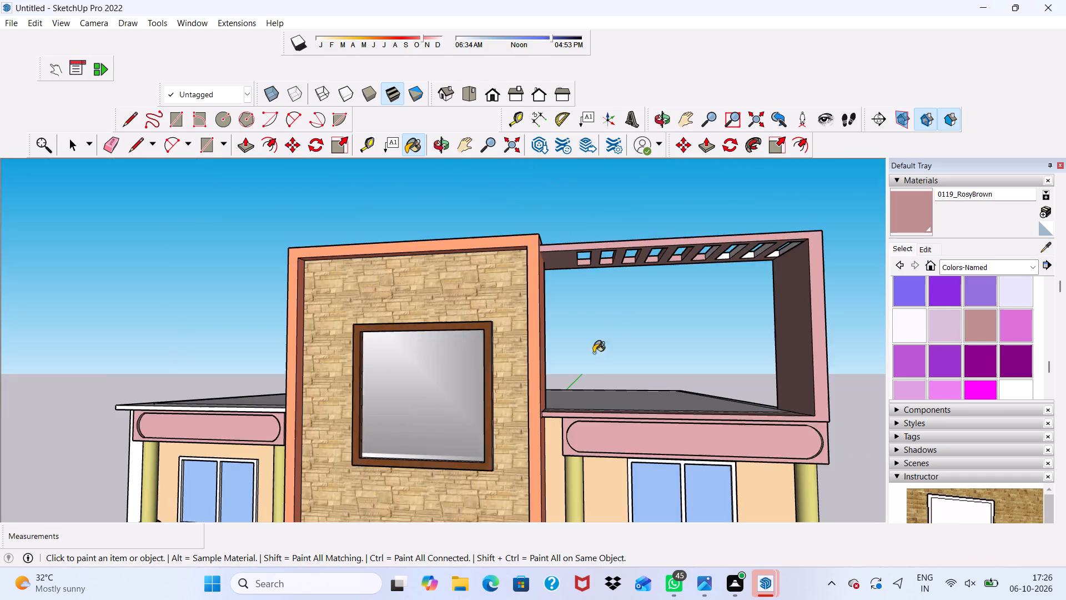
scroll(594, 353, "down", 4)
scroll(552, 319, "up", 5)
scroll(730, 323, "up", 4)
scroll(691, 278, "down", 1)
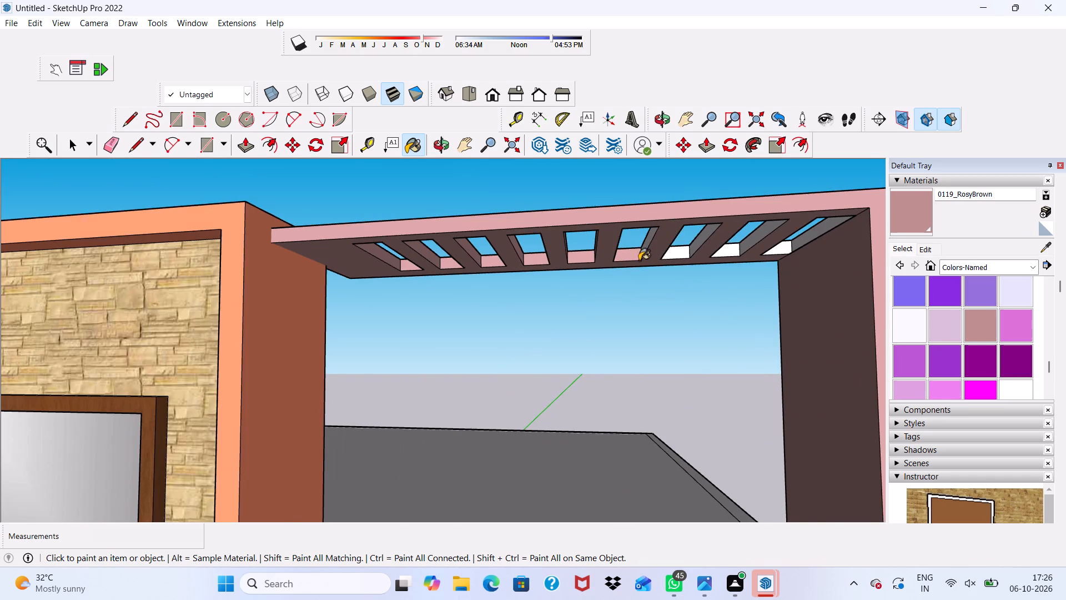
scroll(633, 261, "up", 3)
left_click(661, 229)
Paint the outer side and rear faces of the seventh and eighth pergola slots with 0119_RosyBrown.
scroll(690, 263, "up", 1)
left_click(695, 263)
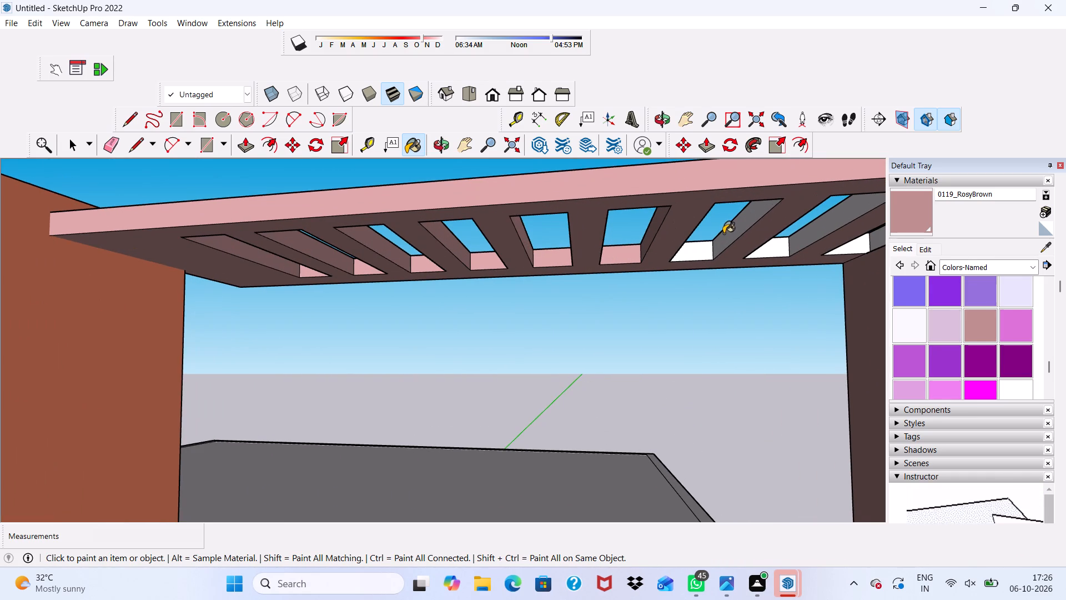
left_click(724, 234)
left_click(684, 259)
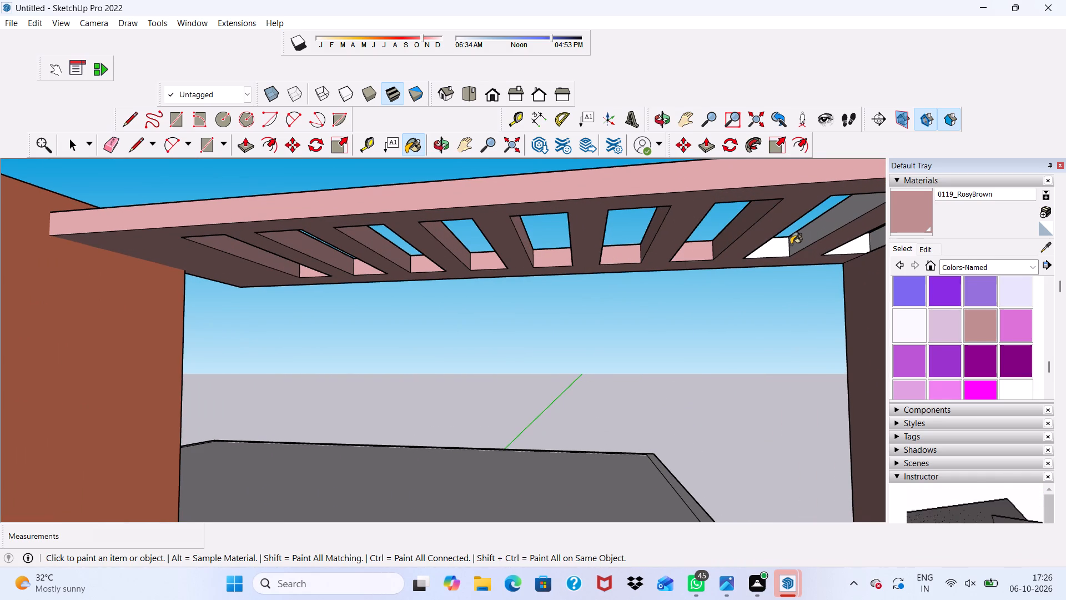
left_click(789, 246)
left_click(814, 223)
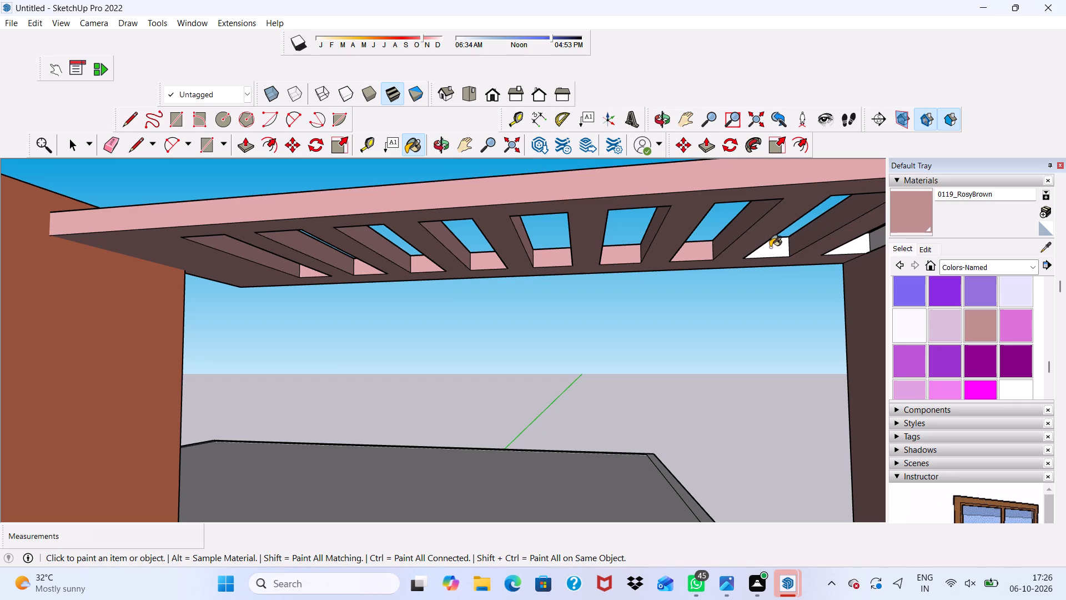
left_click(770, 247)
Paint the ninth slot's rear and both side faces, plus the eighth and seventh slots' tower-side faces, with 0119_RosyBrown.
scroll(666, 252, "down", 11)
middle_click_drag(472, 229, 475, 422)
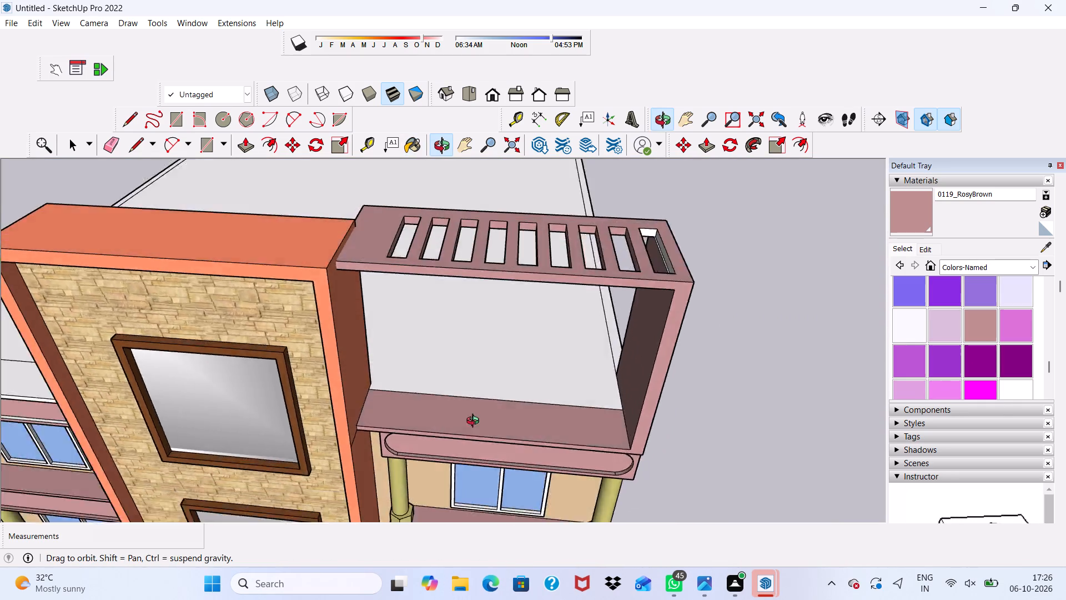
middle_click_drag(475, 422, 450, 441)
scroll(662, 254, "up", 8)
left_click(667, 275)
scroll(703, 307, "up", 4)
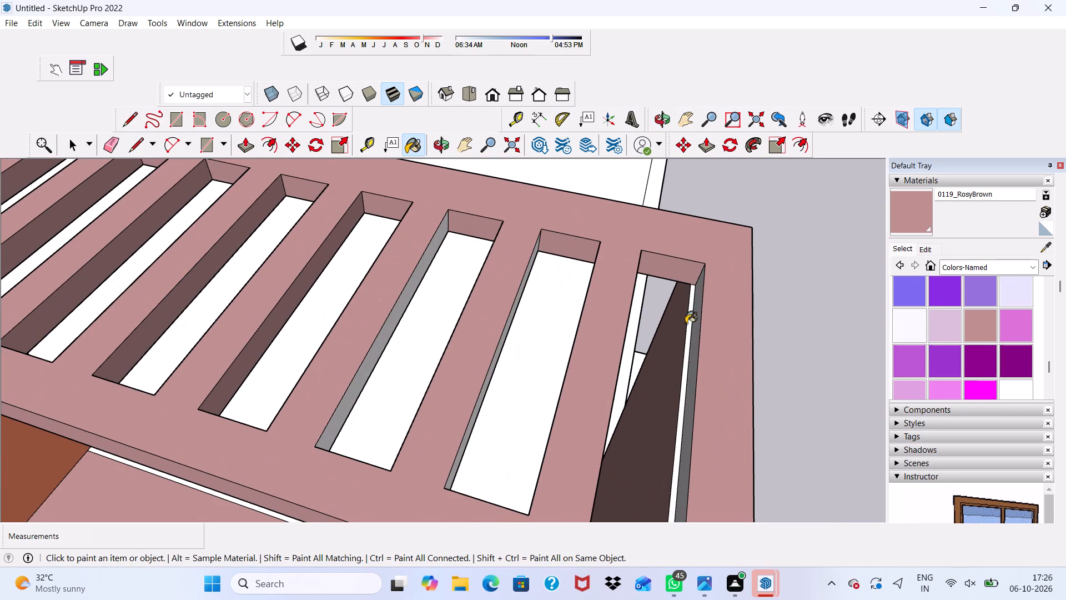
left_click(696, 325)
middle_click_drag(693, 327, 597, 271)
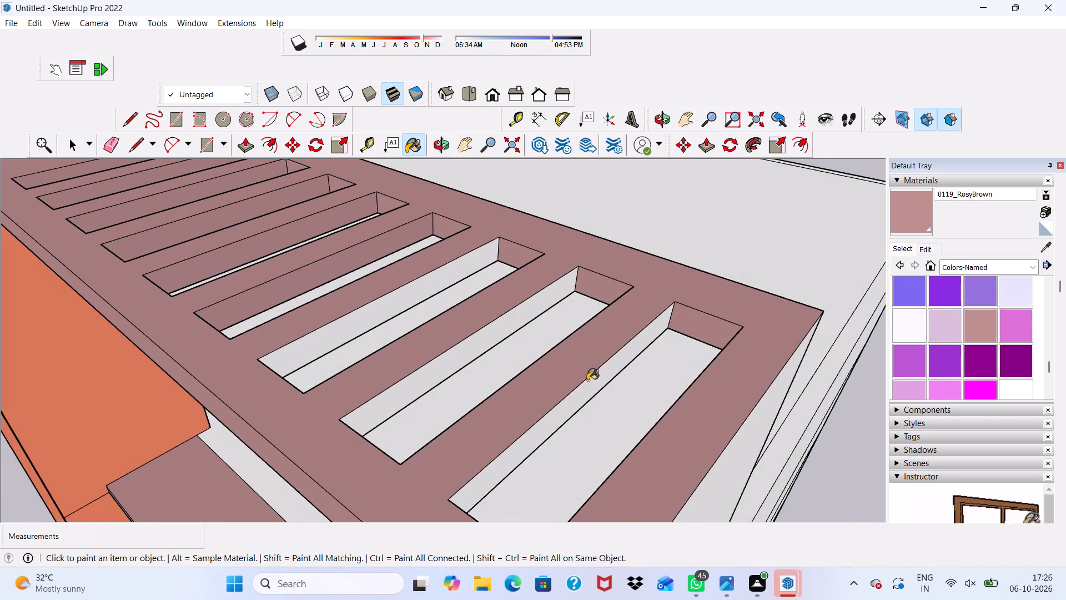
left_click(589, 389)
left_click(487, 335)
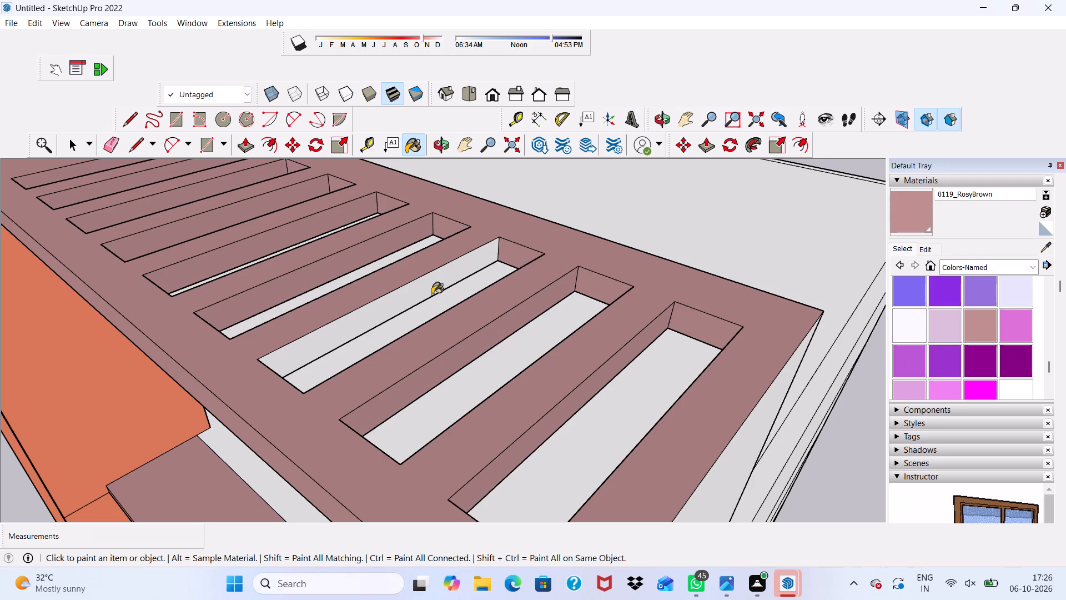
left_click(426, 293)
Examine the pergola and the whole building from the front and the pergola-side wall.
scroll(354, 266, "down", 9)
middle_click_drag(383, 293, 420, 252)
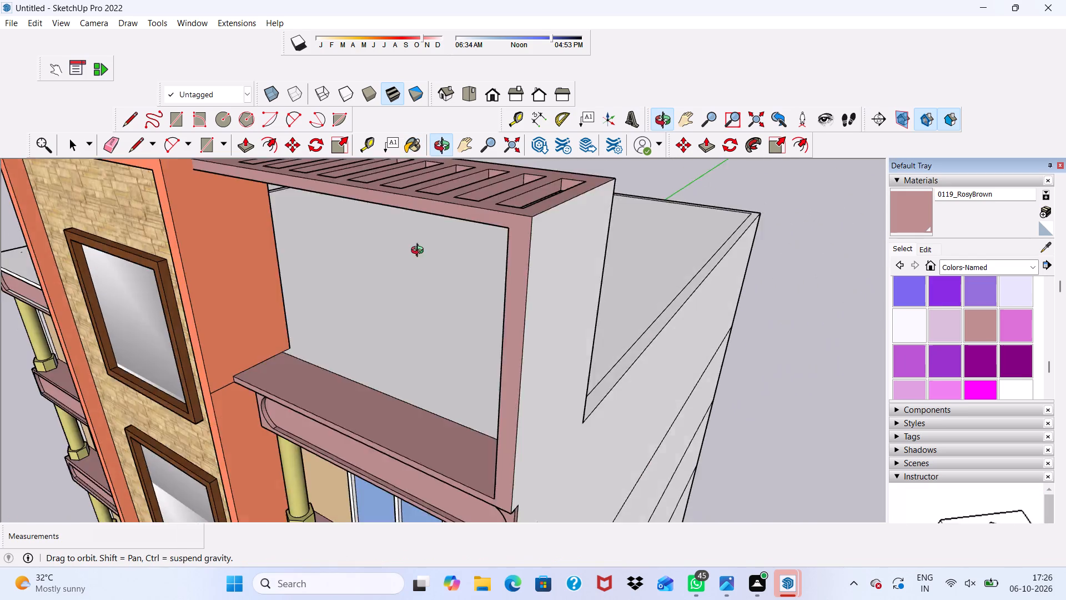
middle_click_drag(420, 252, 331, 242)
scroll(331, 237, "down", 10)
middle_click_drag(472, 316, 532, 226)
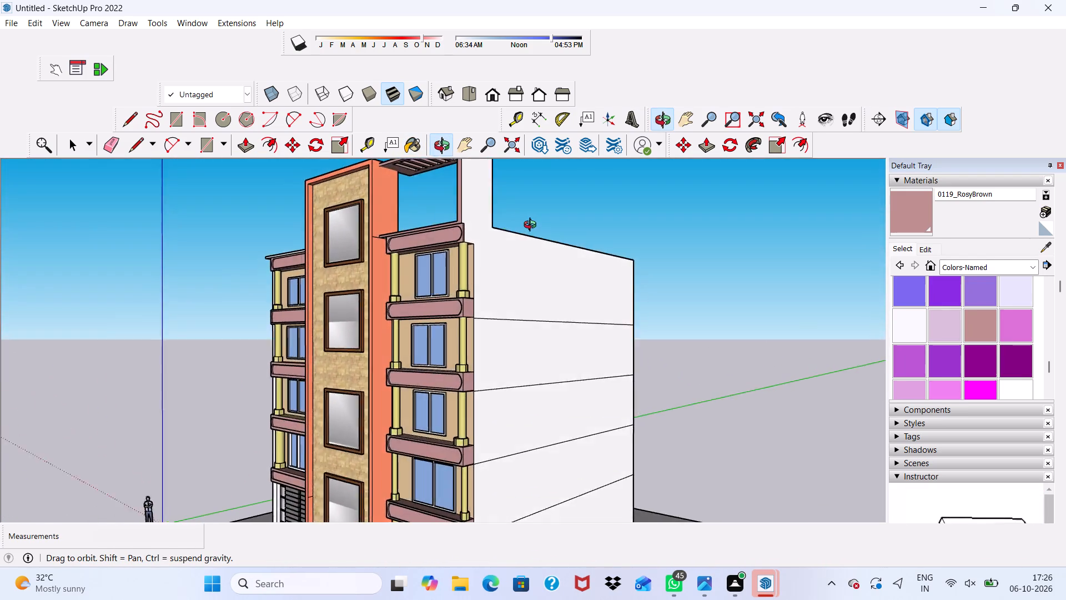
middle_click_drag(532, 226, 687, 229)
key("space")
scroll(464, 247, "down", 2)
scroll(464, 247, "up", 1)
scroll(464, 247, "down", 5)
middle_click_drag(472, 261, 344, 267)
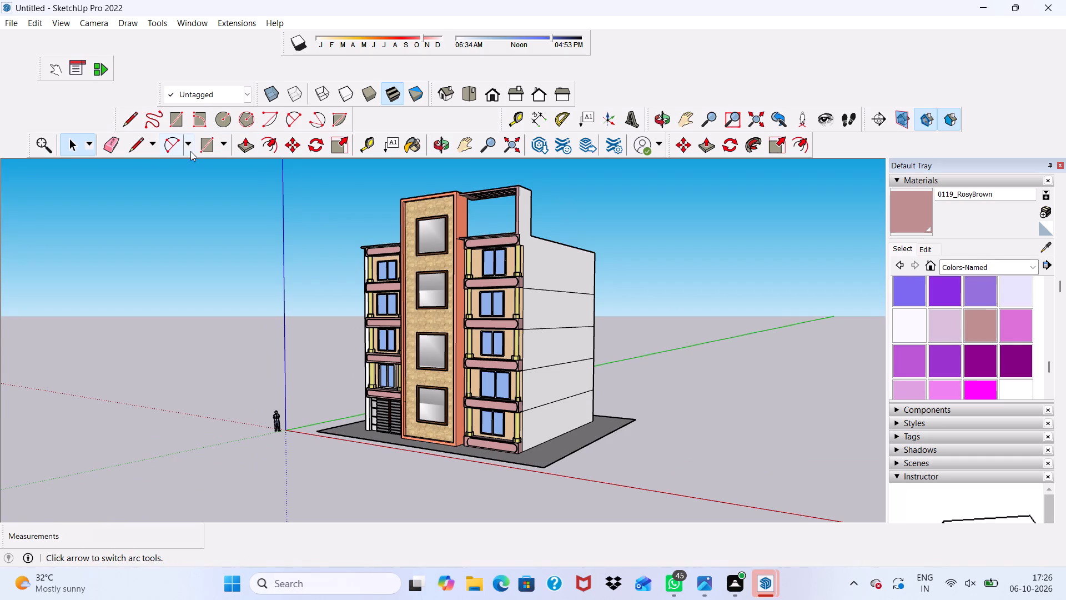
Erase the four horizontal floor lines on the blank side wall below the pergola post.
left_click_drag(102, 132, 108, 150)
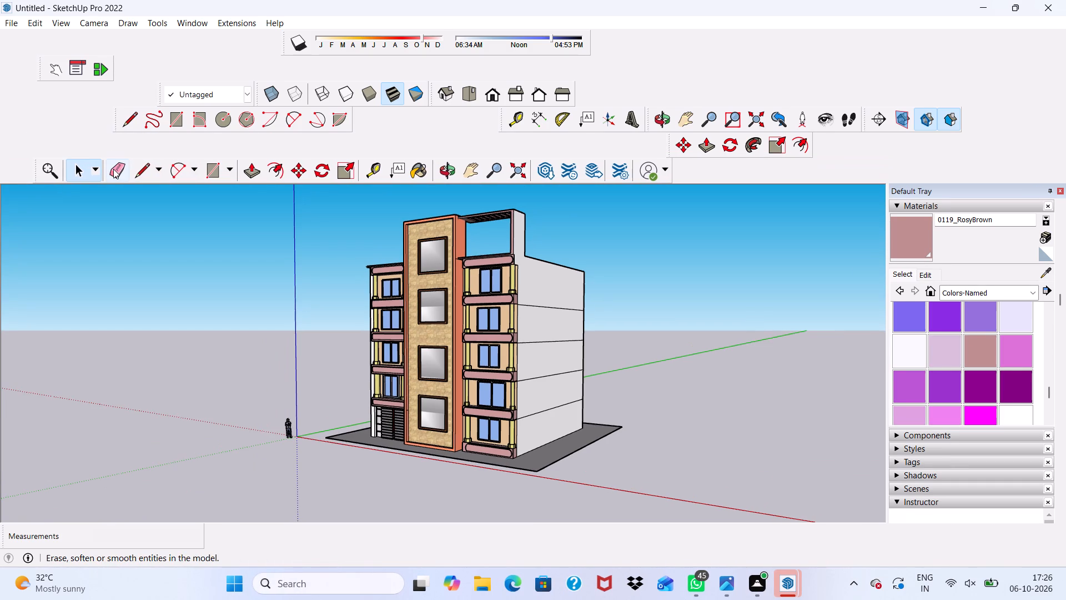
left_click(113, 169)
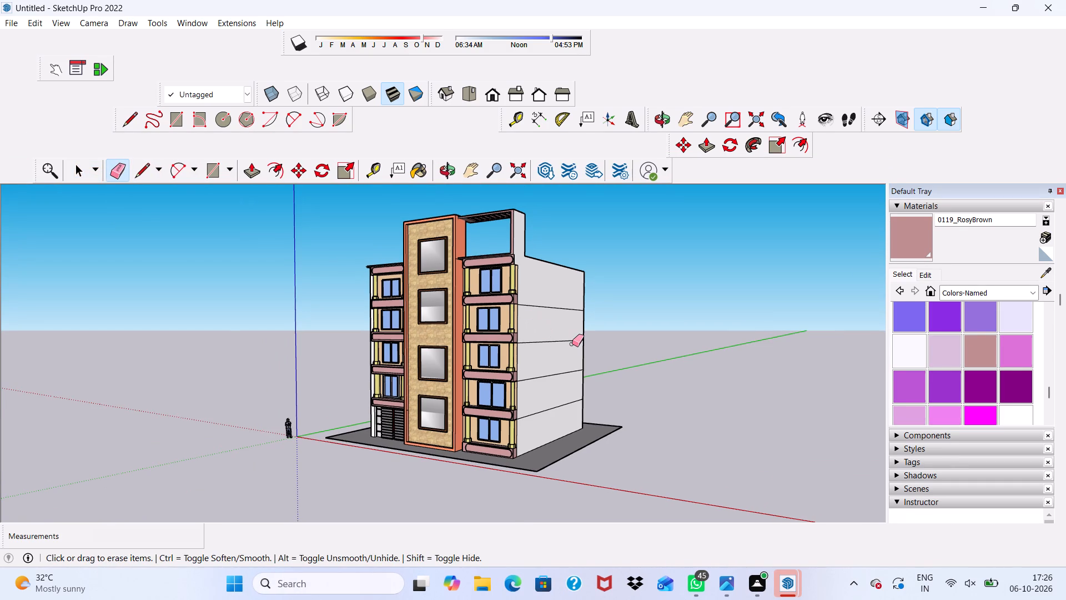
scroll(572, 344, "up", 2)
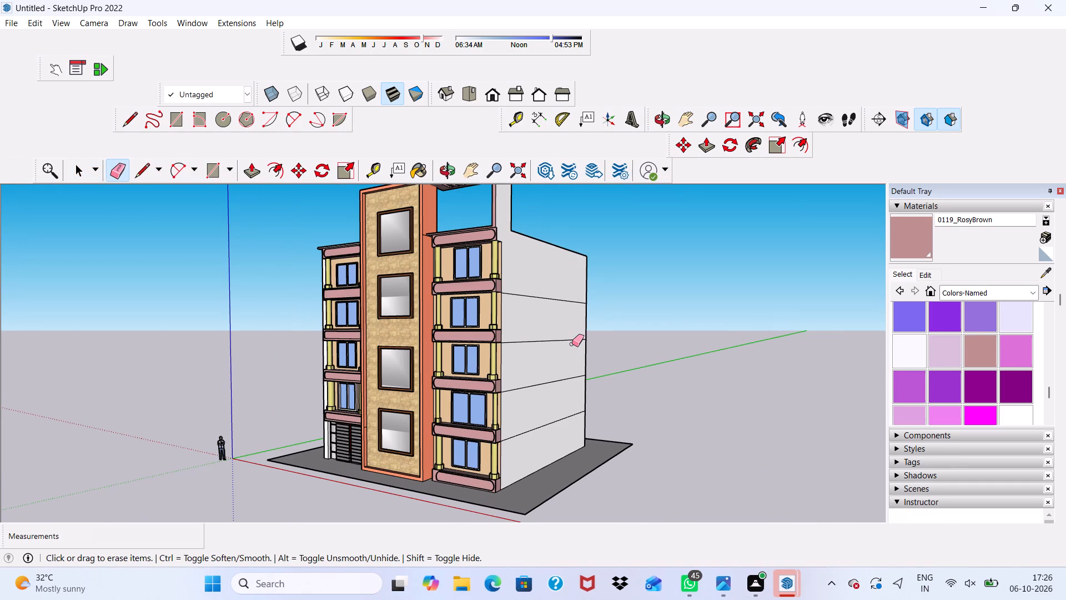
scroll(572, 344, "down", 4)
scroll(643, 378, "up", 3)
scroll(544, 304, "up", 4)
left_click_drag(544, 302, 545, 319)
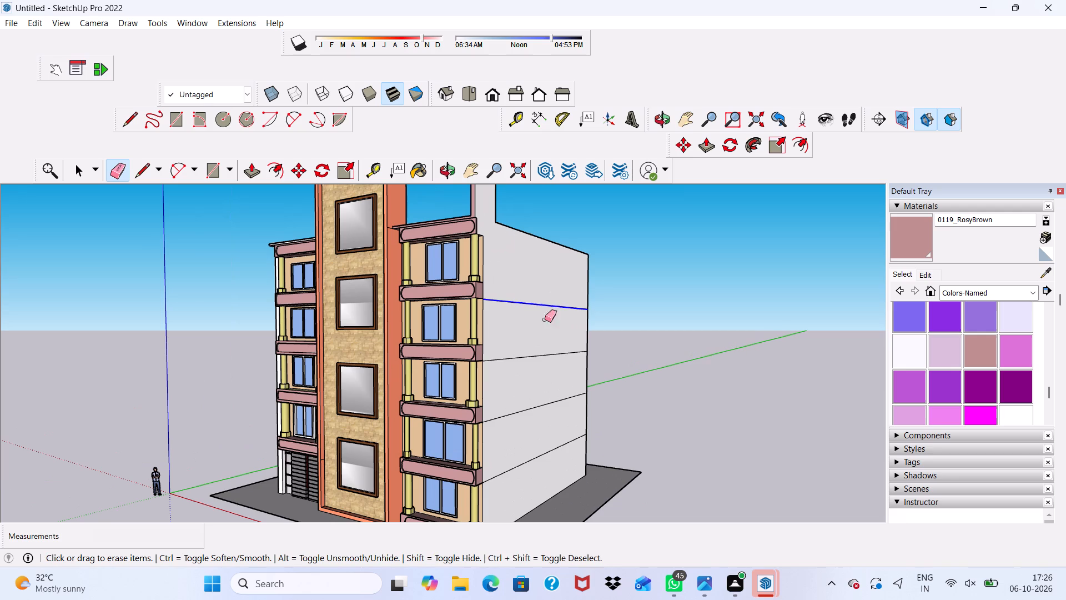
left_click_drag(545, 319, 548, 455)
Erase the four horizontal floor lines on the blank side wall opposite the pergola side.
scroll(523, 384, "down", 4)
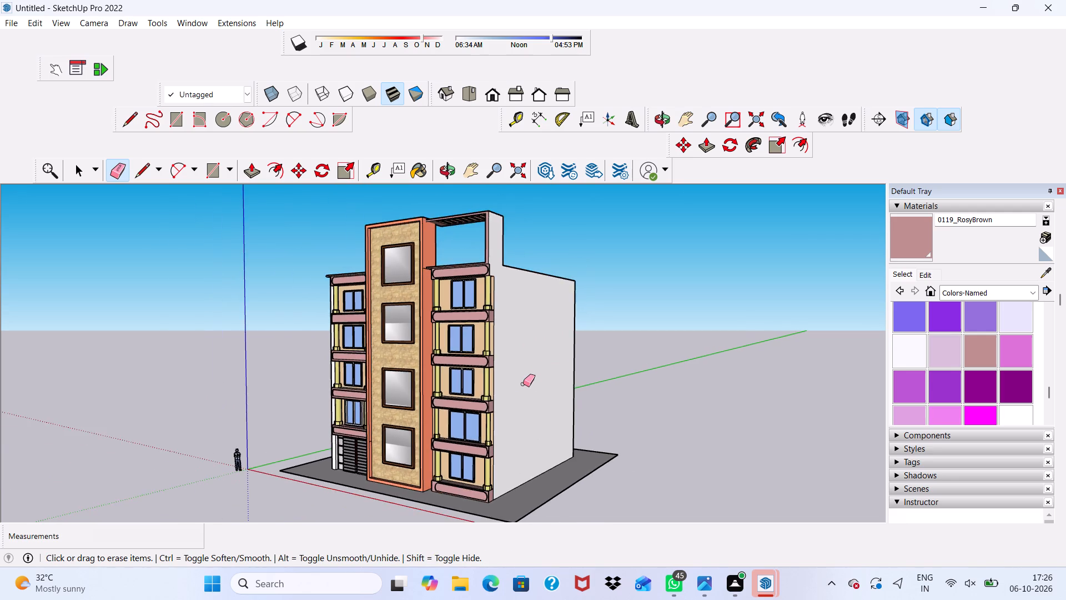
middle_click_drag(523, 383, 893, 404)
scroll(318, 404, "up", 2)
left_click_drag(326, 316, 326, 381)
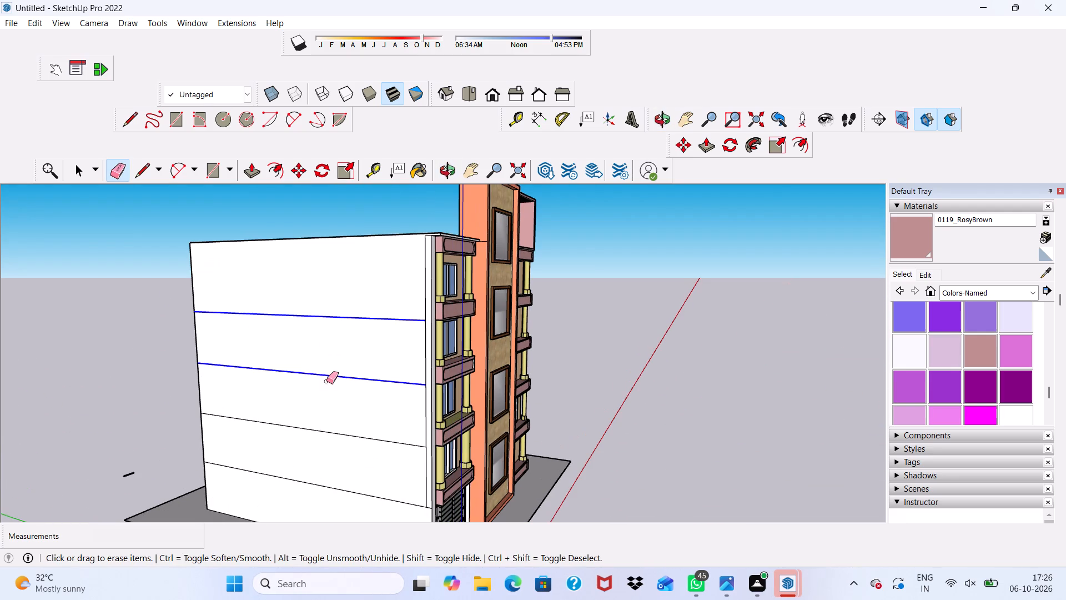
left_click_drag(326, 381, 326, 493)
Erase the horizontal floor lines across the building's rear wall.
scroll(247, 368, "down", 3)
middle_click_drag(247, 368, 248, 368)
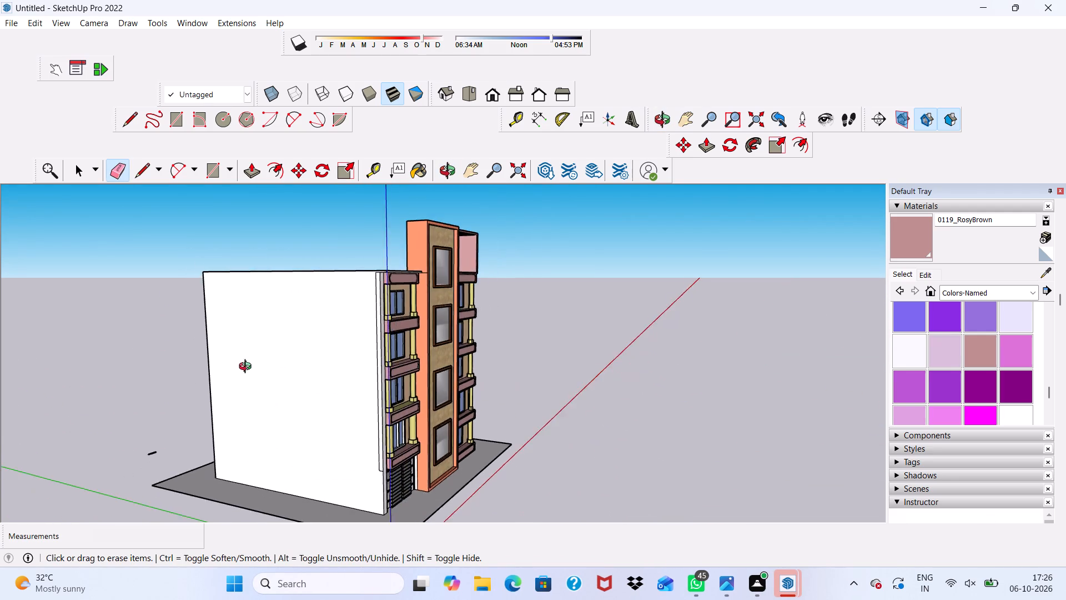
middle_click_drag(248, 368, 451, 359)
scroll(301, 354, "down", 2)
middle_click_drag(228, 394, 309, 381)
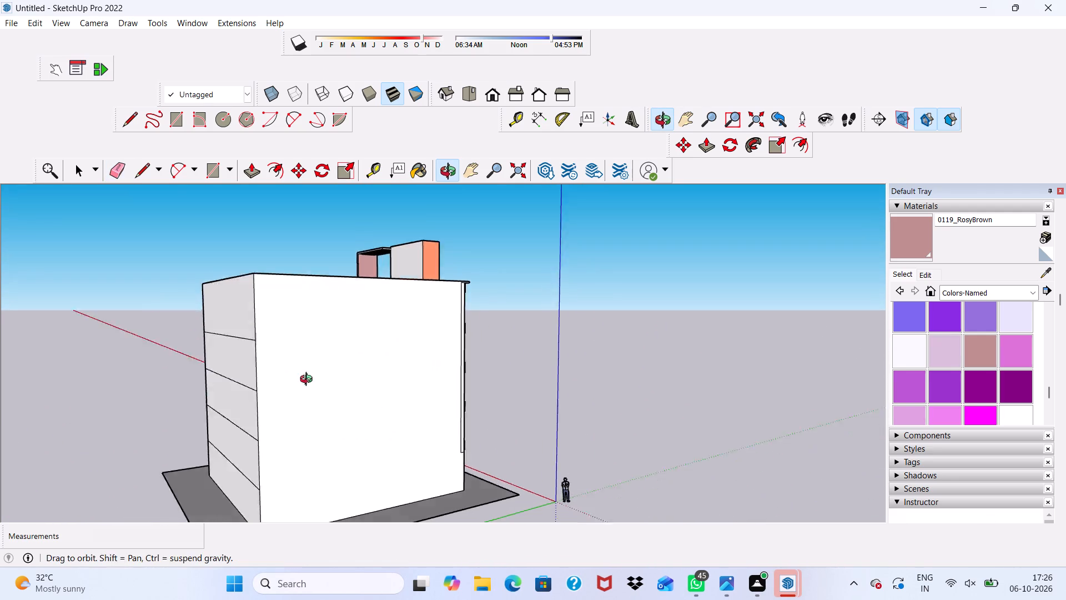
middle_click_drag(309, 381, 358, 382)
left_click_drag(344, 323, 331, 349)
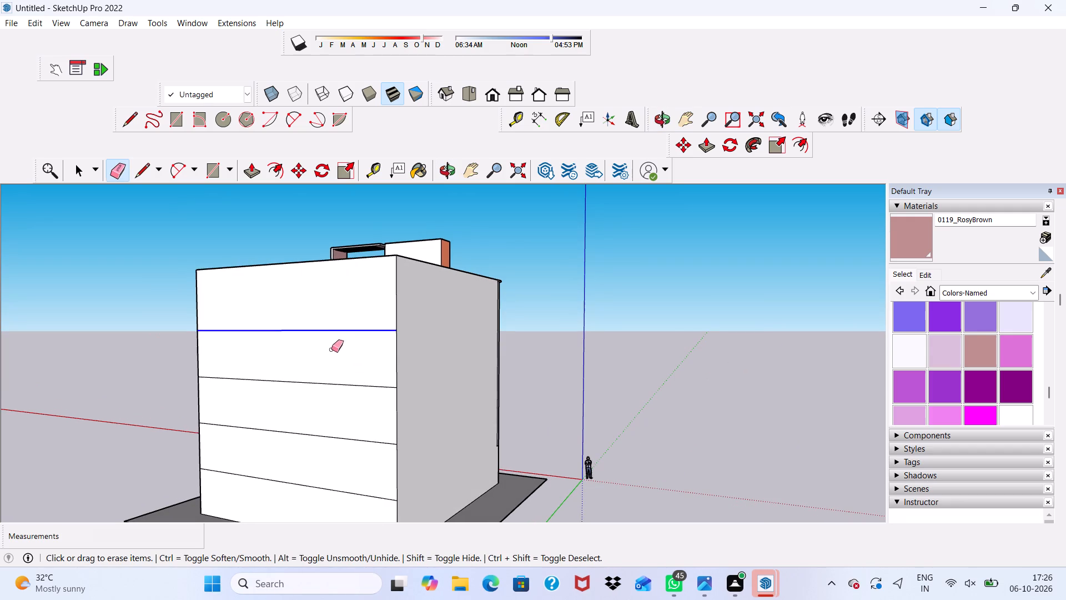
left_click_drag(331, 349, 299, 494)
left_click_drag(245, 377, 232, 408)
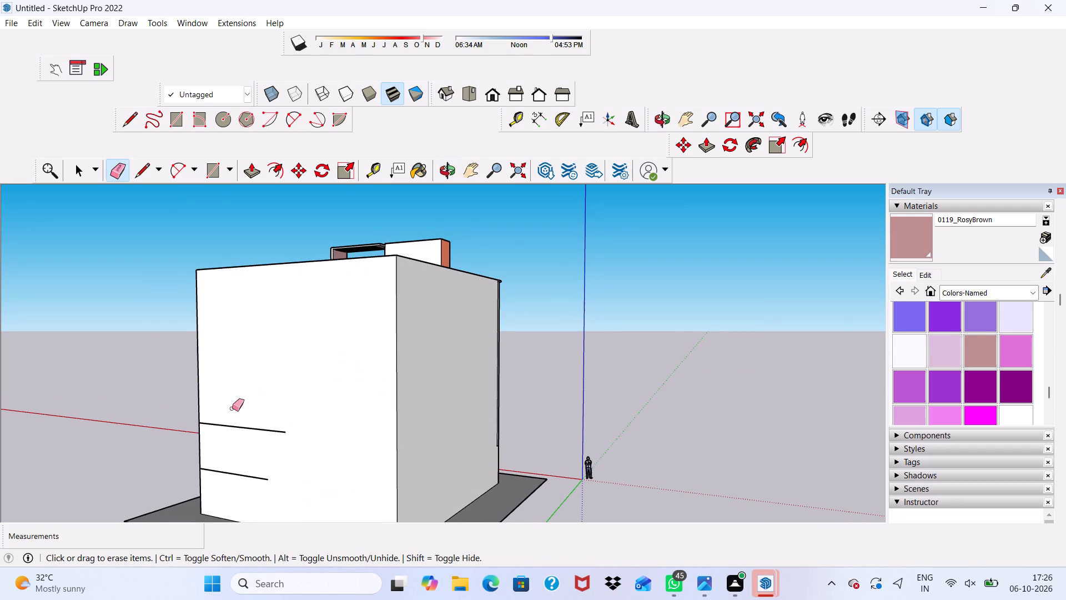
left_click_drag(232, 408, 222, 476)
Erase the short leftover line fragment in the lower part of the rear wall.
left_click_drag(179, 365, 172, 361)
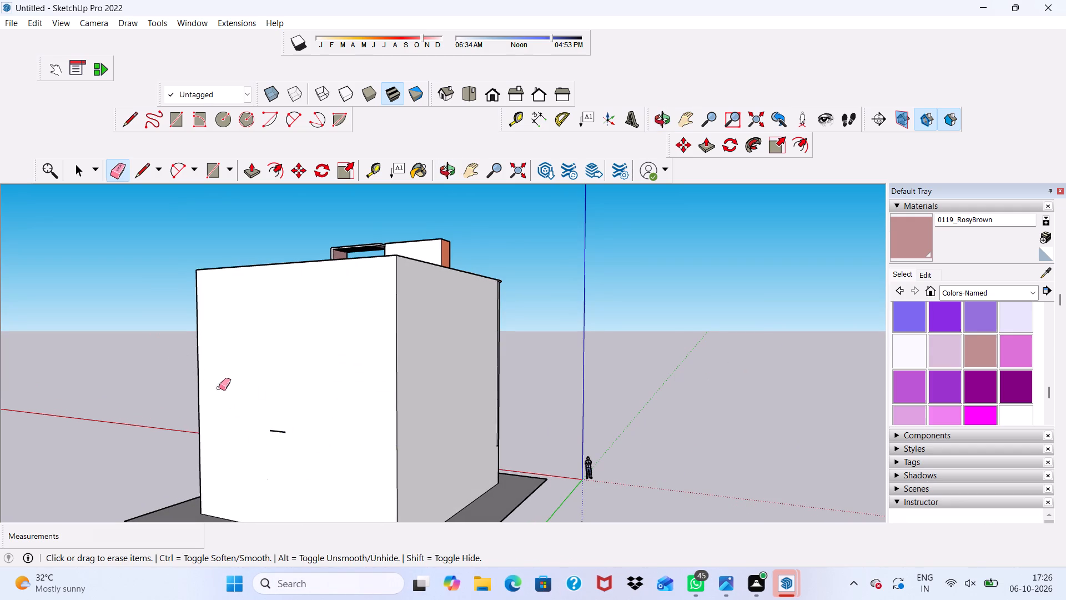
left_click_drag(286, 401, 284, 466)
left_click_drag(273, 422, 273, 444)
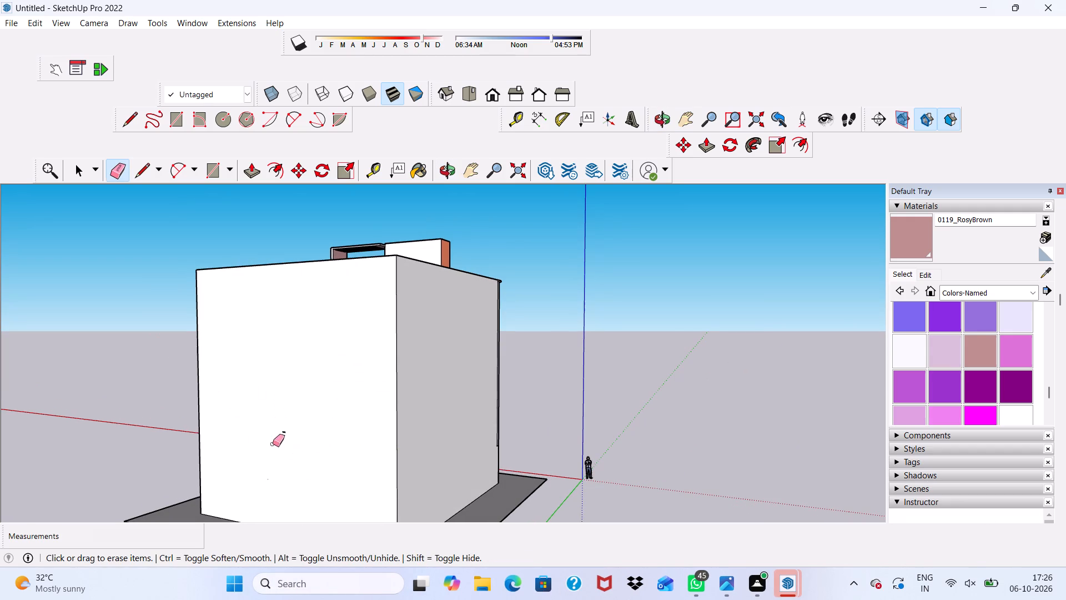
scroll(278, 420, "down", 2)
scroll(278, 420, "up", 2)
scroll(278, 420, "down", 1)
scroll(278, 420, "up", 10)
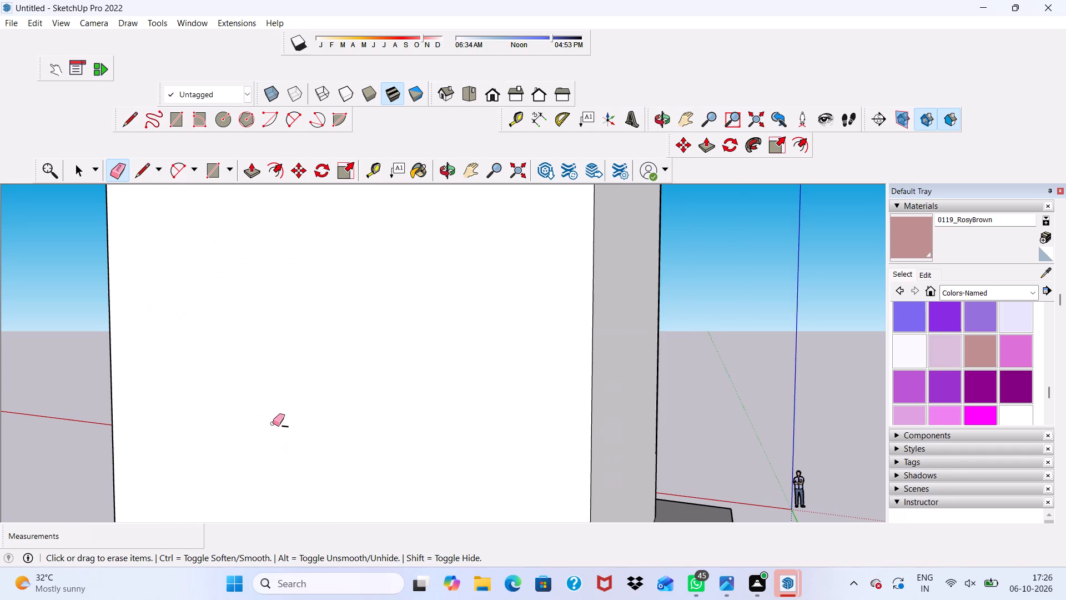
left_click_drag(277, 431, 290, 427)
scroll(225, 404, "down", 1)
scroll(225, 404, "up", 2)
scroll(225, 404, "down", 1)
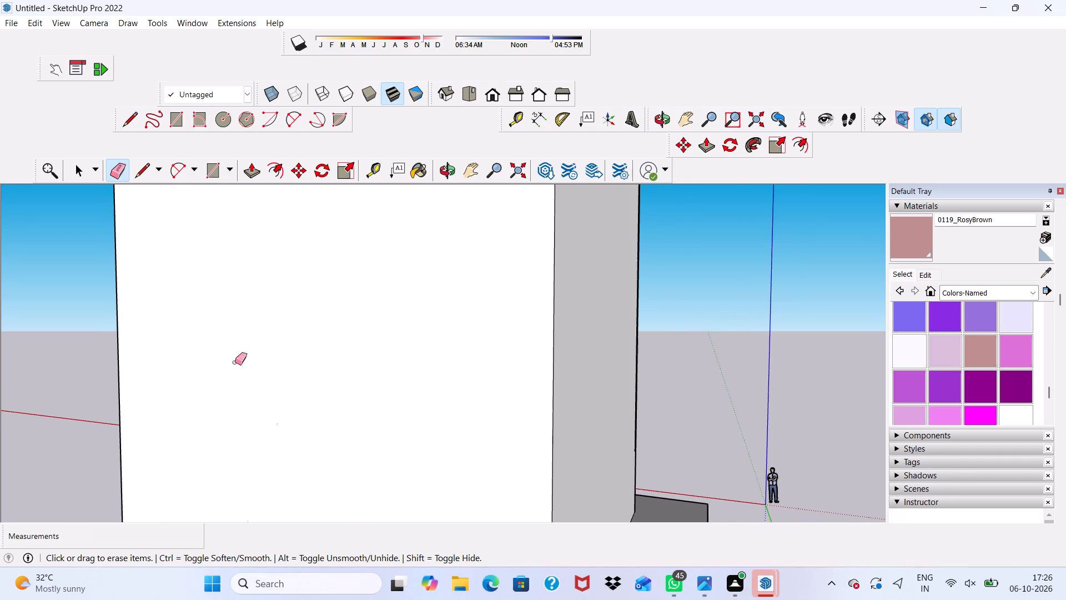
From the front view, paint the white wall strip between the gate-side wing's balconies and the stone tower with 0131_Silver.
key("space")
left_click(486, 87)
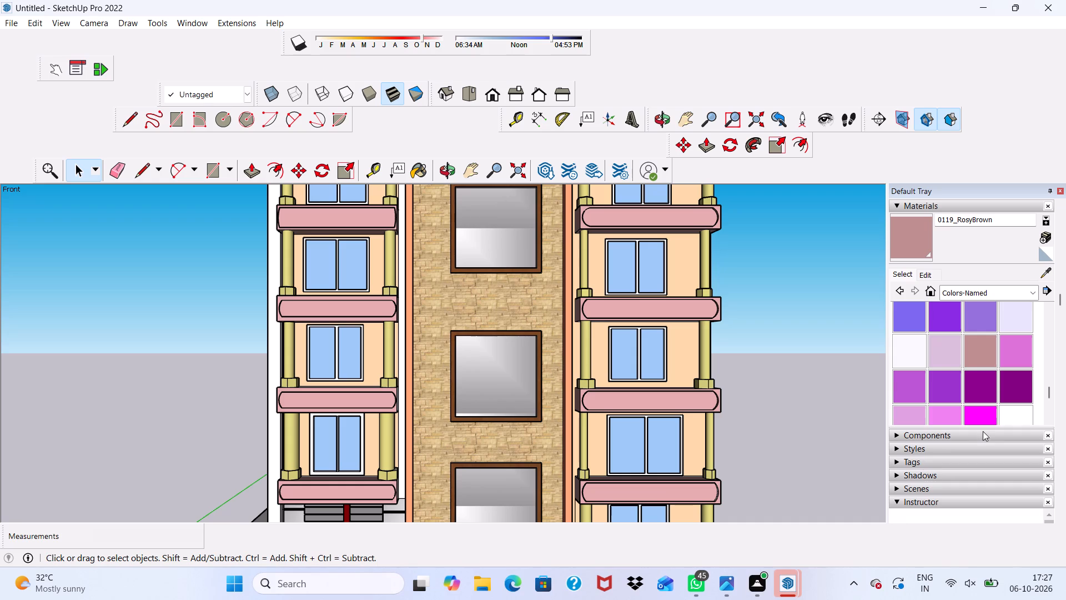
scroll(978, 412, "down", 2)
scroll(962, 337, "up", 1)
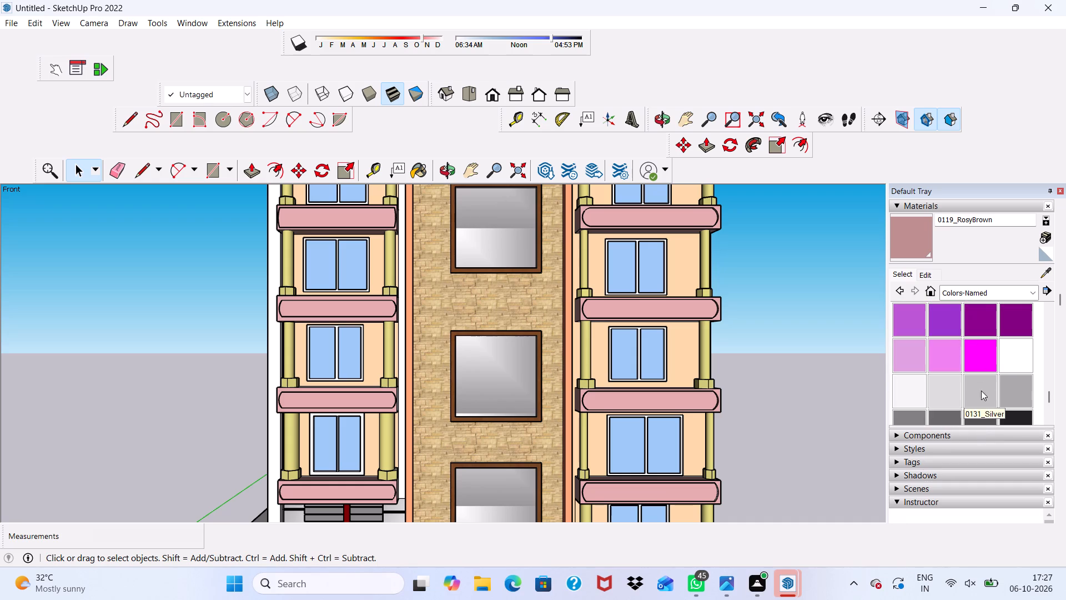
left_click(981, 391)
scroll(414, 316, "up", 8)
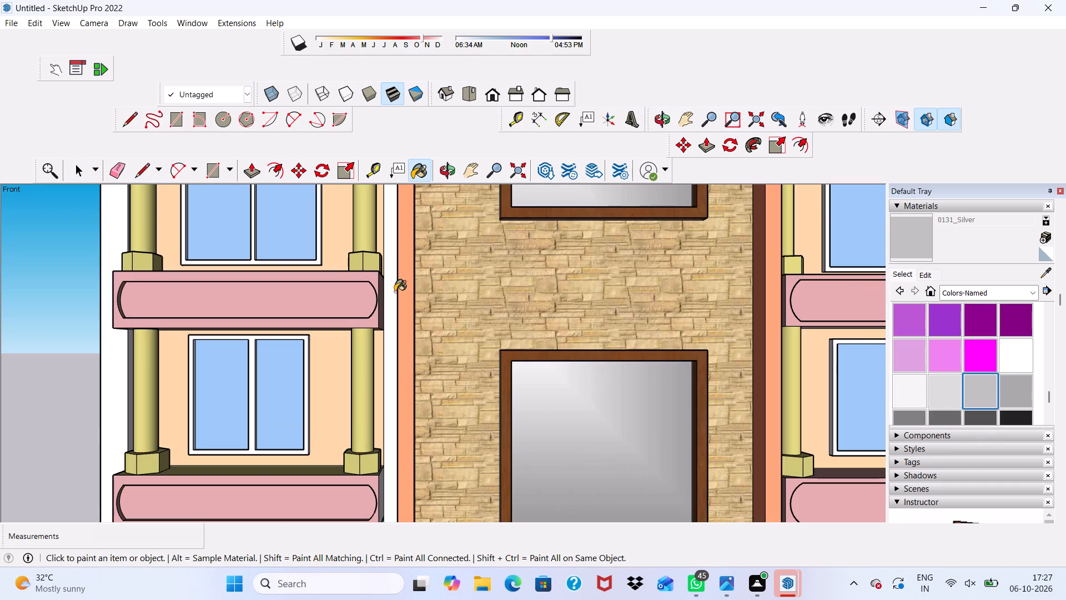
left_click(388, 263)
scroll(388, 263, "down", 10)
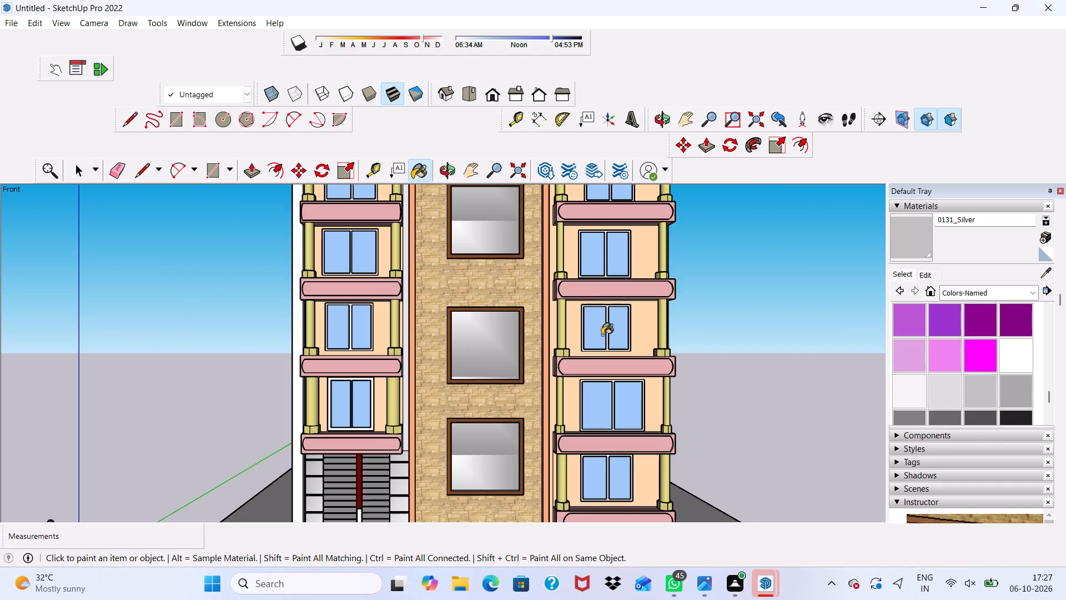
Paint the outer white wall strip of the gate-side wing and its narrow return faces beside the columns with 0131_Silver.
scroll(245, 353, "up", 5)
left_click(344, 302)
scroll(347, 309, "down", 1)
middle_click_drag(347, 313, 391, 317)
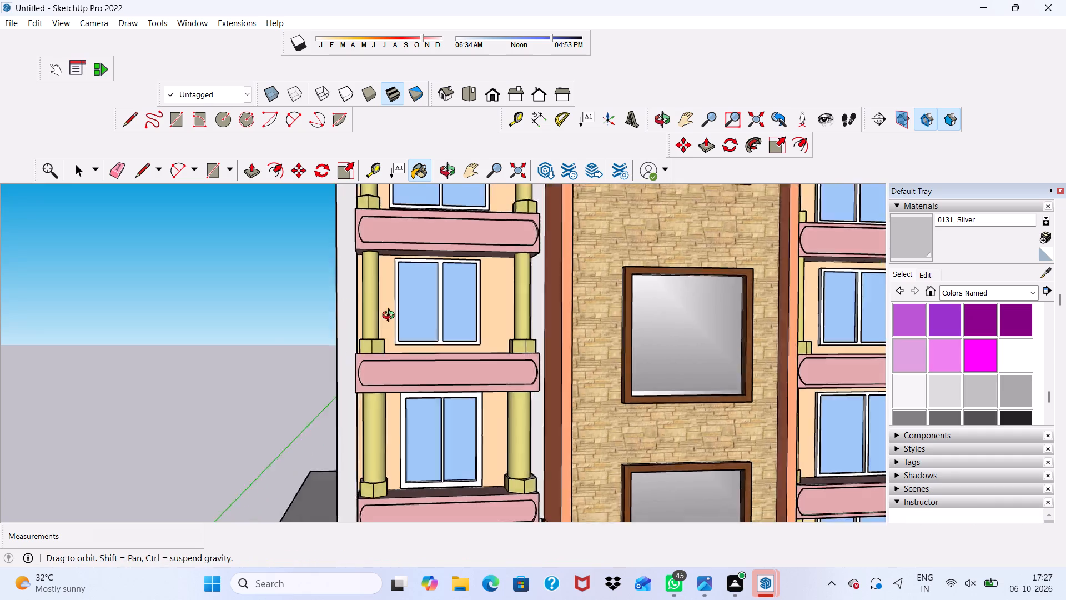
middle_click_drag(391, 317, 547, 323)
scroll(369, 340, "up", 3)
left_click(359, 326)
scroll(359, 325, "down", 4)
middle_click_drag(350, 310, 225, 346)
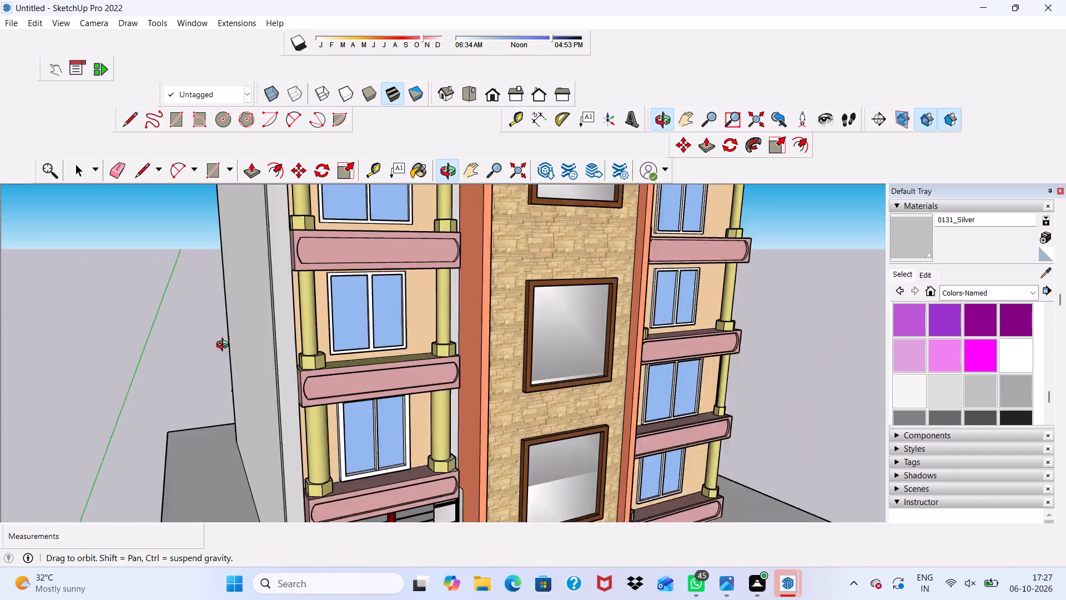
middle_click_drag(225, 346, 245, 334)
scroll(250, 333, "up", 9)
middle_click_drag(338, 343, 177, 324)
scroll(280, 278, "up", 7)
left_click(322, 237)
Examine the front facade and the building's sides for surfaces that still need colour.
scroll(321, 243, "down", 4)
scroll(319, 257, "up", 1)
scroll(319, 276, "down", 1)
scroll(326, 300, "up", 1)
scroll(326, 300, "down", 3)
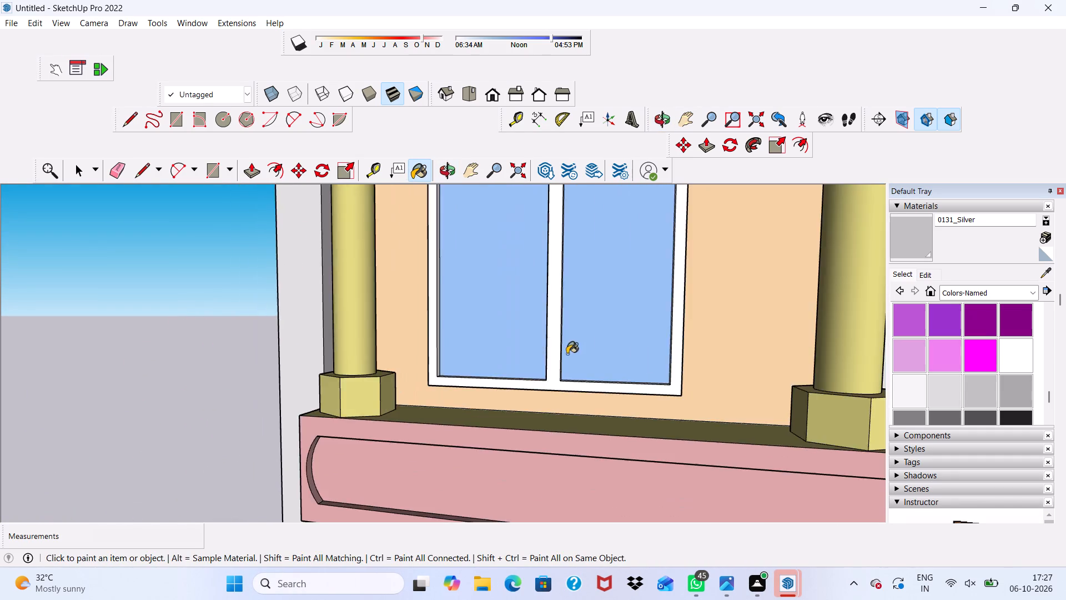
scroll(567, 354, "down", 3)
middle_click_drag(569, 346, 712, 352)
scroll(495, 226, "down", 7)
scroll(365, 307, "up", 1)
scroll(368, 313, "down", 5)
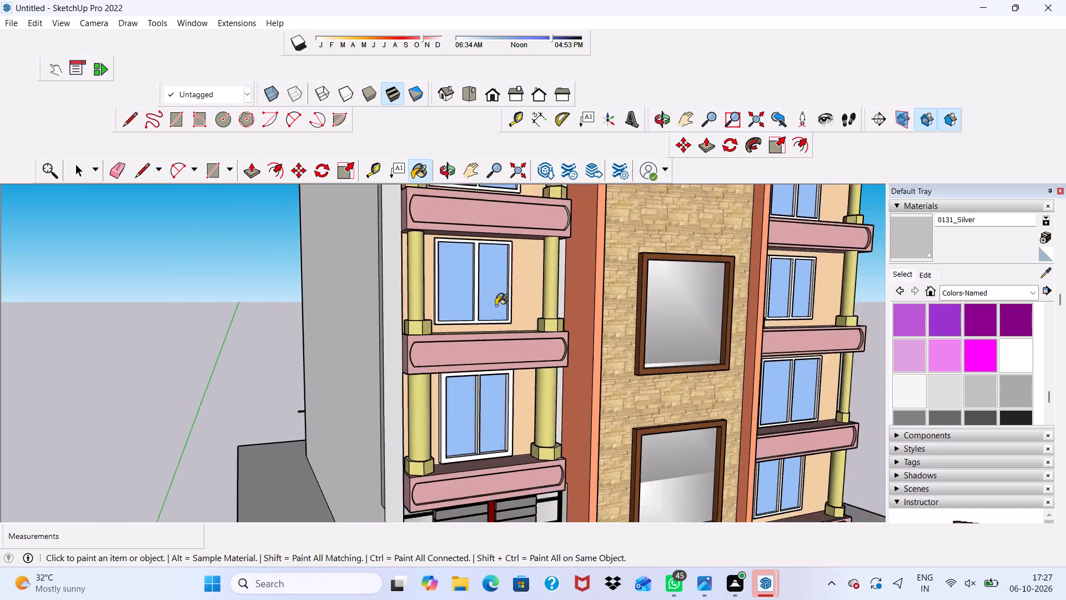
scroll(496, 306, "down", 11)
middle_click_drag(550, 353, 331, 277)
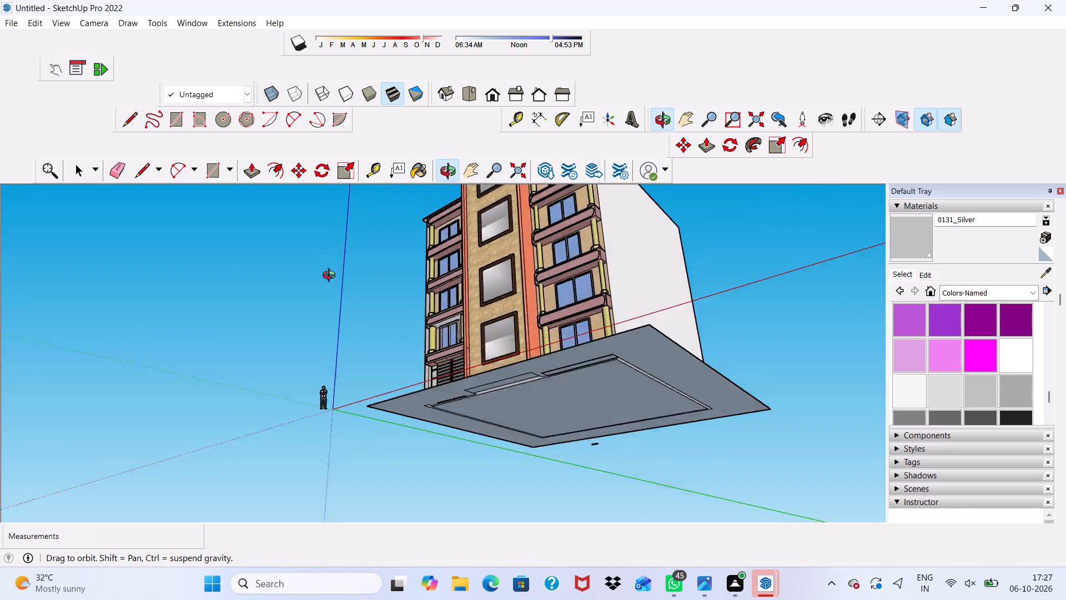
middle_click_drag(331, 277, 473, 307)
scroll(544, 347, "up", 7)
scroll(536, 350, "down", 2)
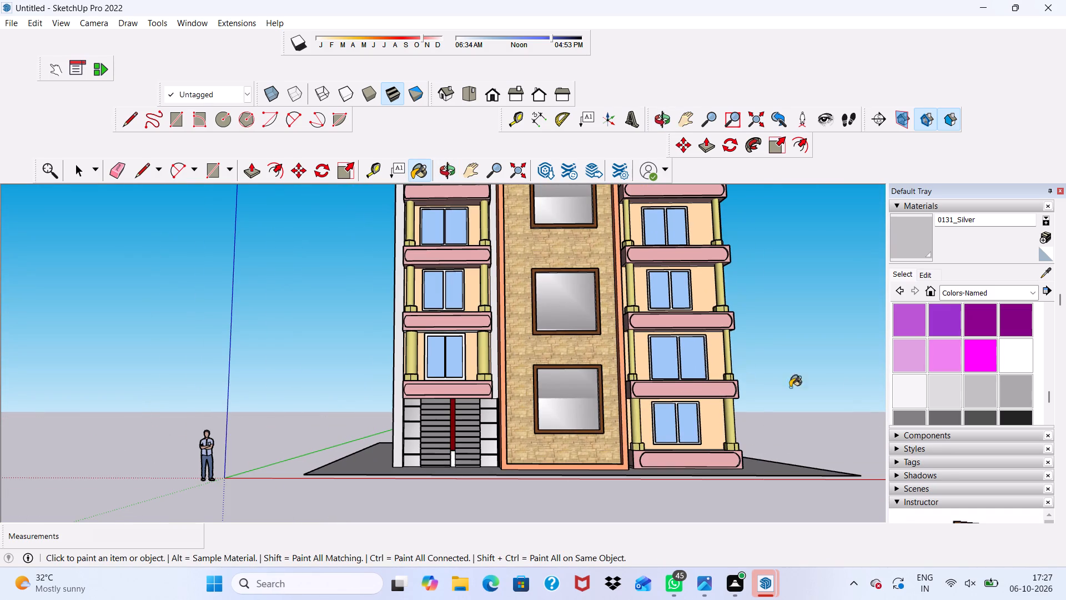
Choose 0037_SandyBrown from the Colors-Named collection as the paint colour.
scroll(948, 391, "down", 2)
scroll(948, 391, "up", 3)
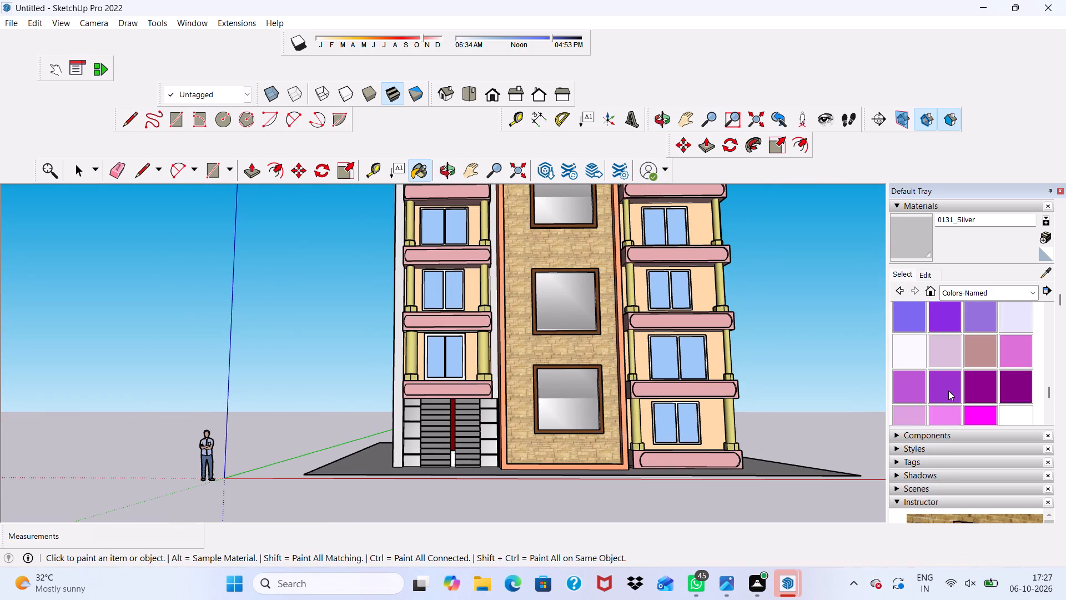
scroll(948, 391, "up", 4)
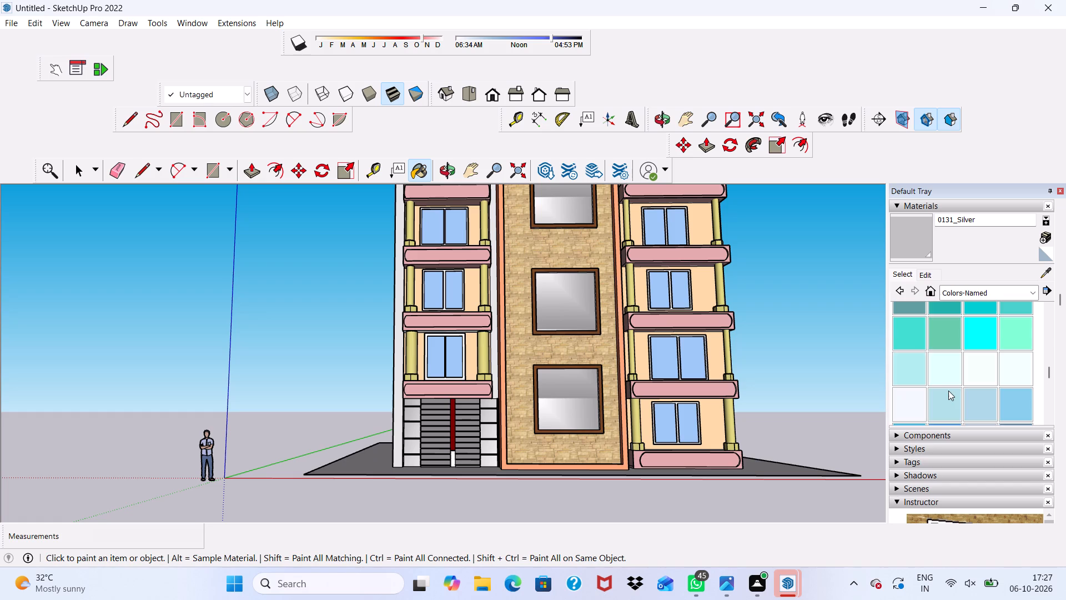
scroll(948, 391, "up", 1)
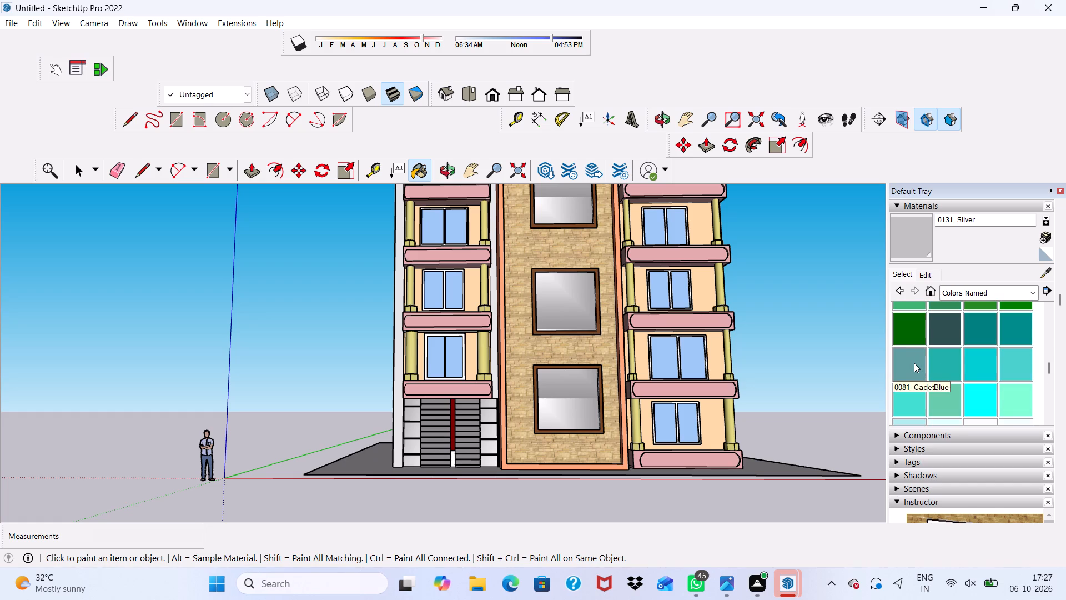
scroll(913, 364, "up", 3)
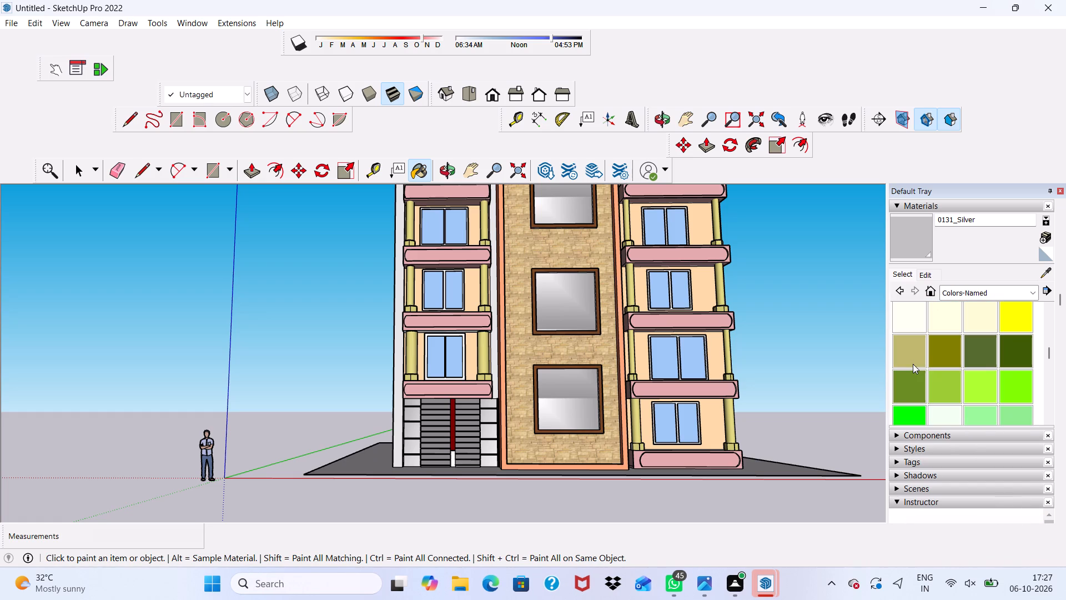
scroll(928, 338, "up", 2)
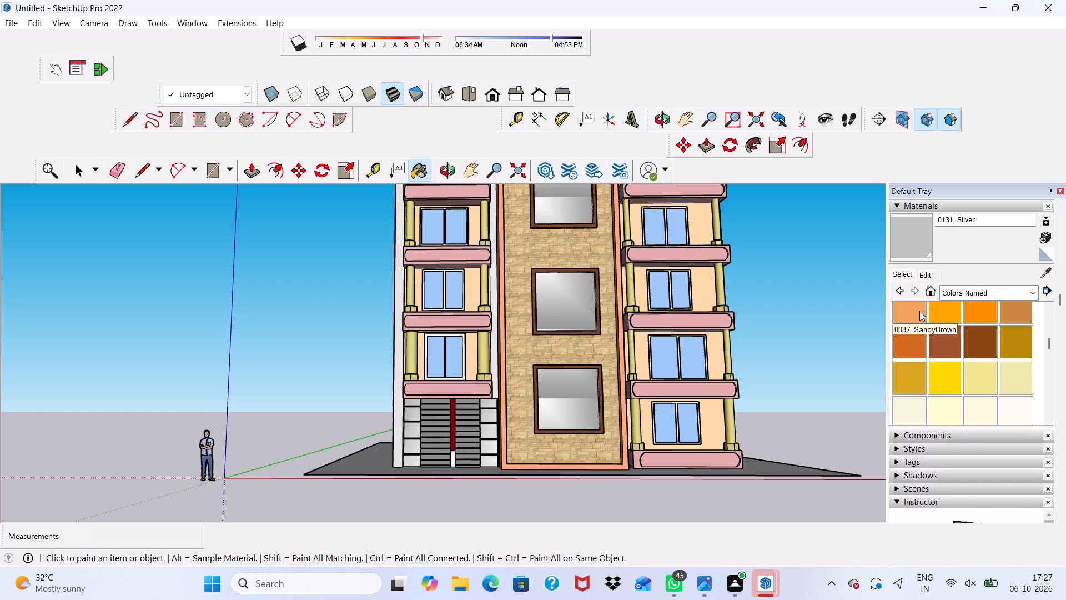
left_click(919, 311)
Paint the blank side wall on the pergola side and the roof surface with 0014_DarkSalmon.
scroll(1030, 360, "up", 3)
scroll(996, 324, "up", 3)
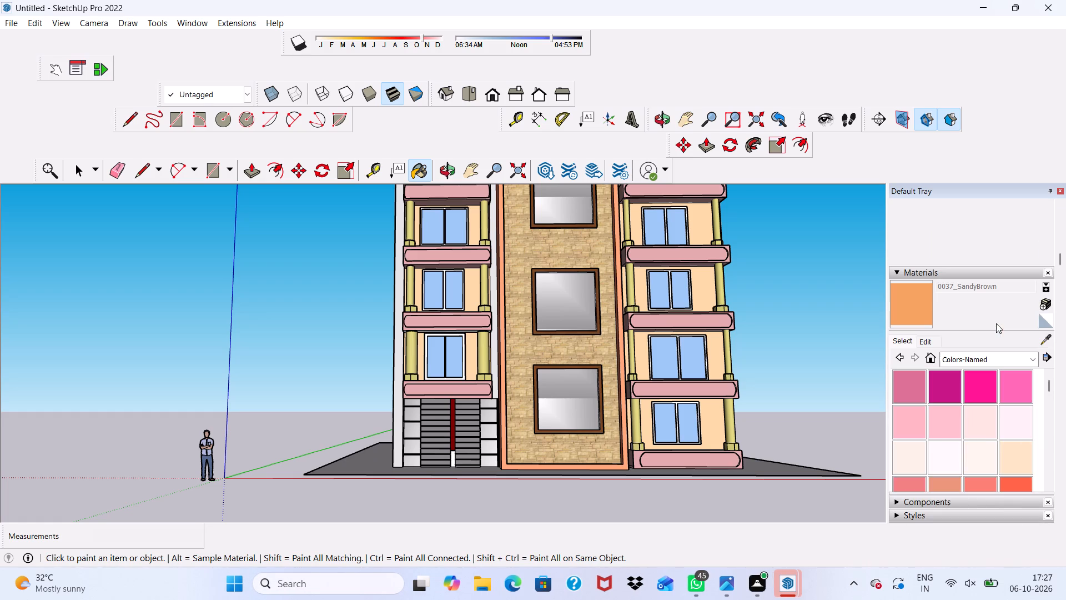
scroll(1007, 424, "down", 1)
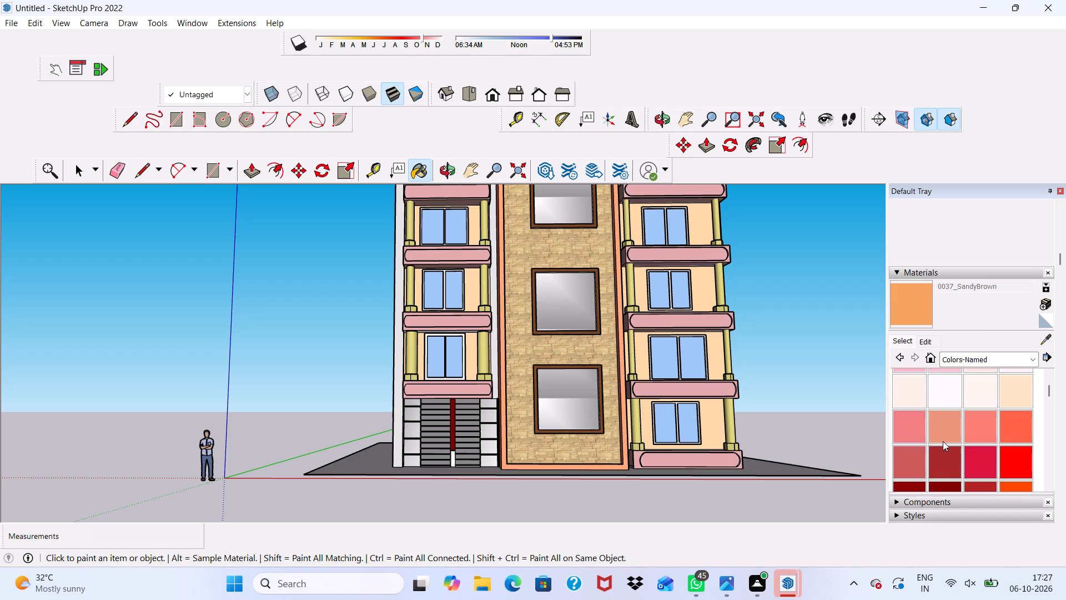
left_click(938, 429)
middle_click_drag(704, 359, 254, 486)
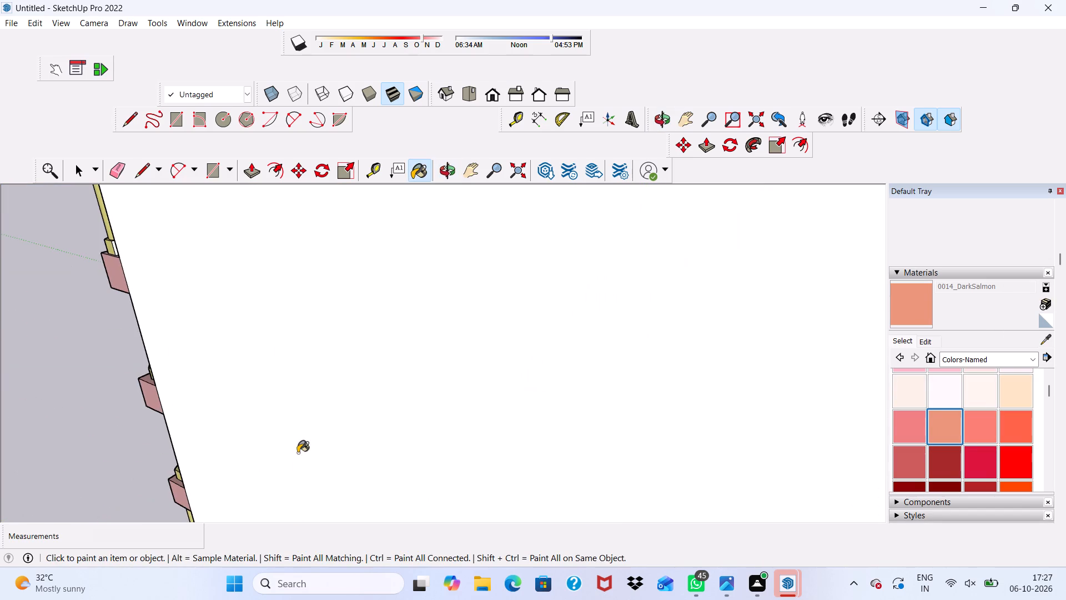
left_click(308, 444)
scroll(308, 444, "down", 5)
scroll(323, 383, "up", 1)
scroll(323, 383, "down", 5)
scroll(393, 314, "up", 4)
left_click(393, 262)
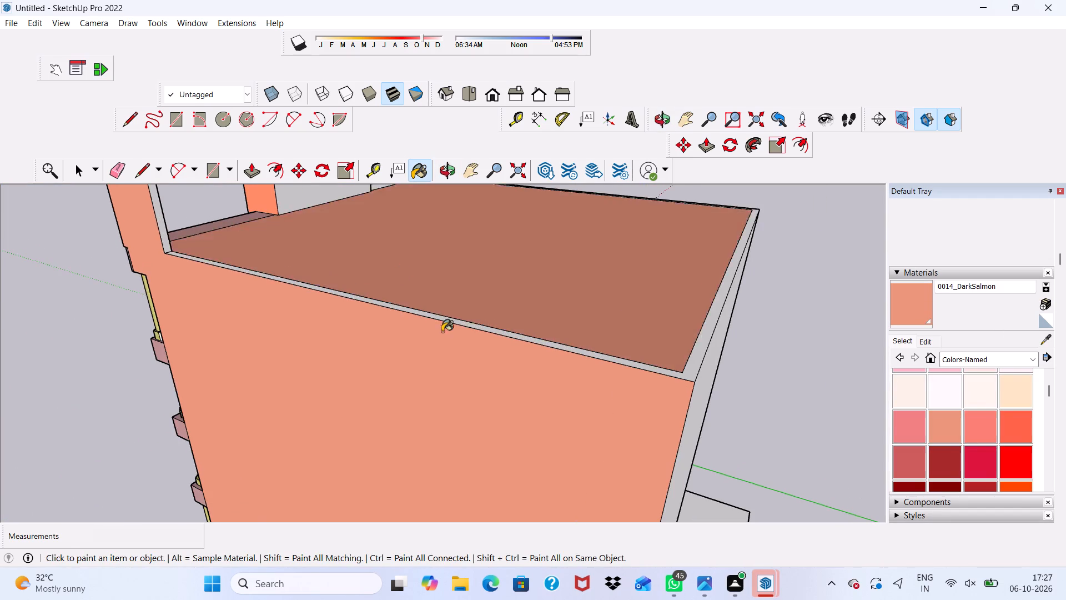
Paint the rear wall and the opposite blank side wall with the same DarkSalmon colour.
scroll(486, 369, "down", 4)
middle_click_drag(687, 412, 481, 366)
left_click(480, 364)
scroll(476, 366, "down", 3)
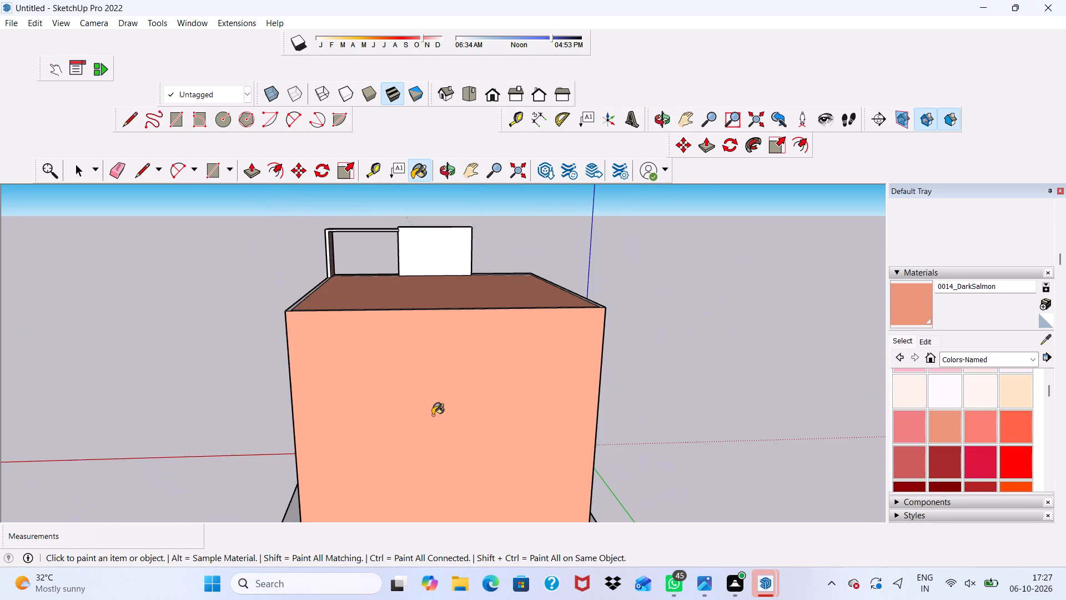
scroll(433, 415, "down", 4)
middle_click_drag(512, 373, 149, 373)
left_click(254, 341)
Review the coloured building from the front, side and above.
scroll(427, 311, "down", 4)
middle_click_drag(429, 321, 350, 326)
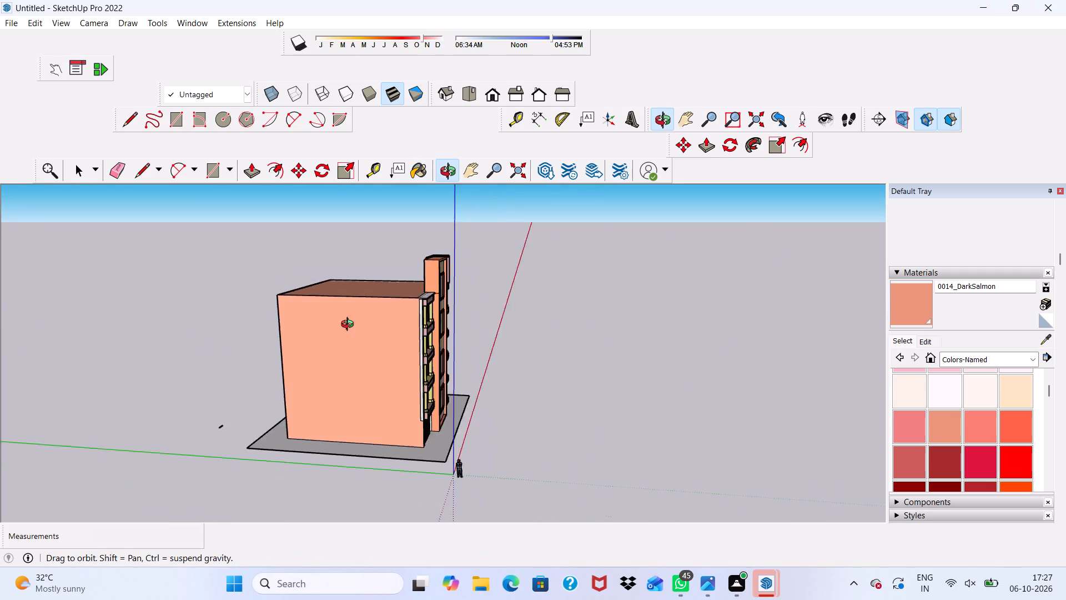
middle_click_drag(350, 326, 8, 352)
scroll(434, 368, "up", 4)
middle_click_drag(434, 368, 440, 284)
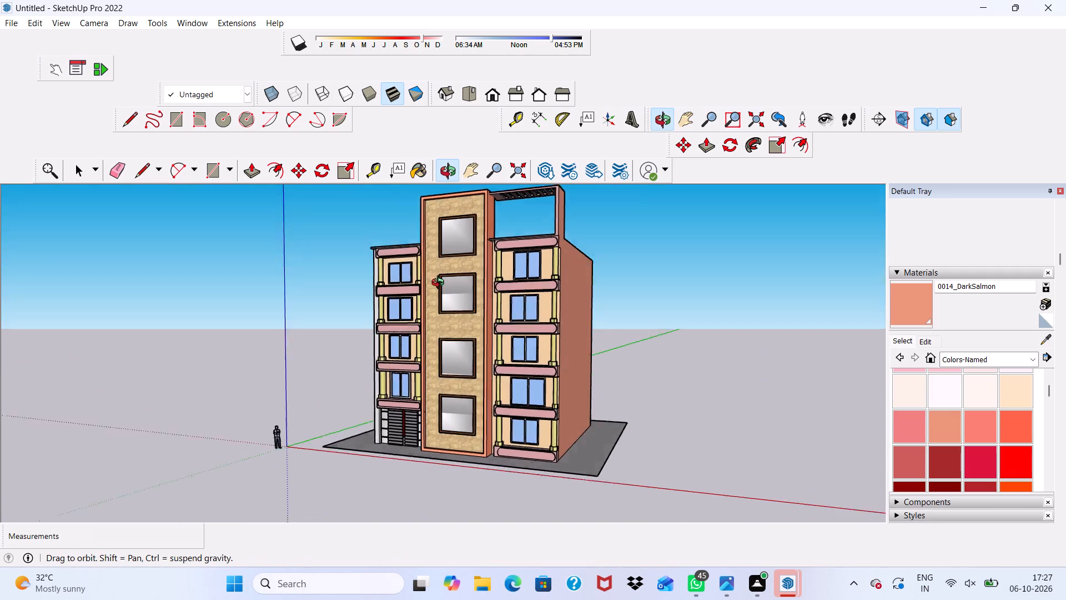
middle_click_drag(440, 284, 557, 307)
key("space")
scroll(749, 317, "down", 4)
scroll(584, 368, "up", 10)
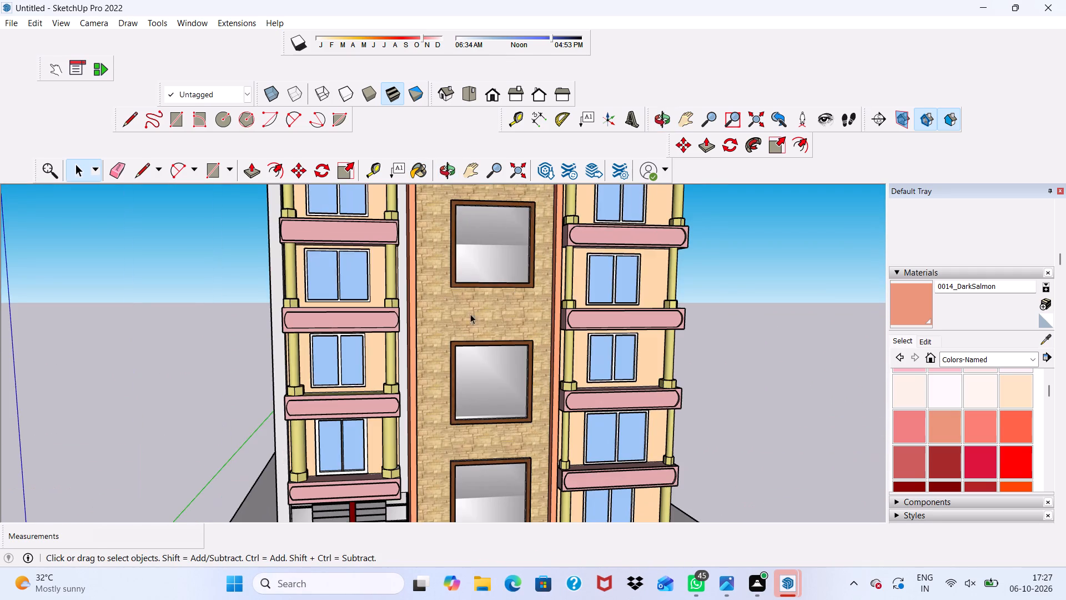
middle_click_drag(470, 314, 320, 322)
scroll(348, 279, "up", 1)
scroll(362, 296, "down", 4)
middle_click_drag(485, 344, 541, 342)
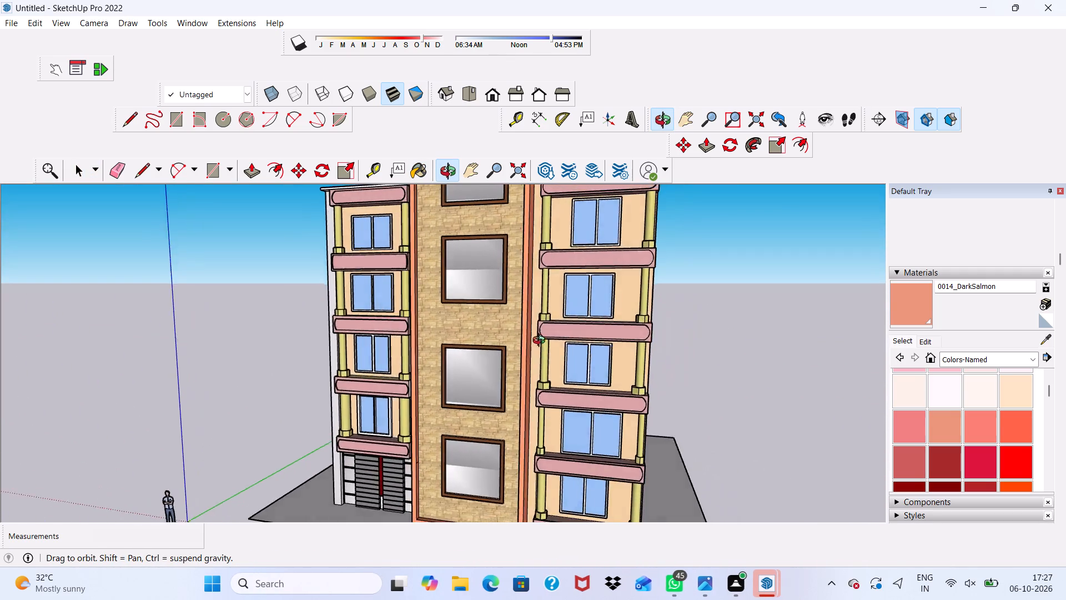
middle_click_drag(541, 342, 579, 423)
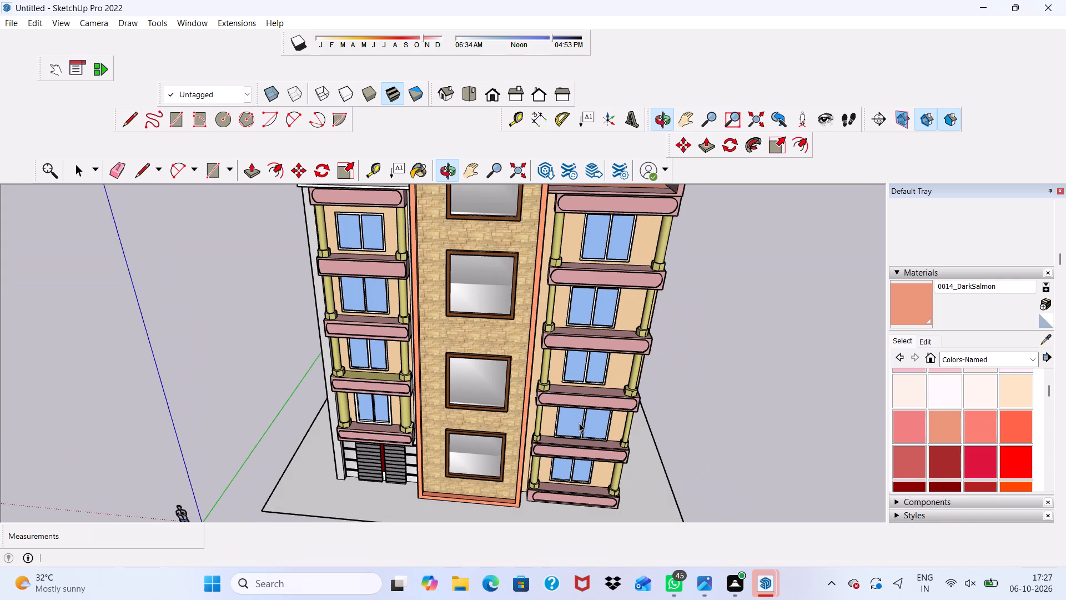
scroll(579, 423, "up", 3)
scroll(579, 423, "down", 5)
scroll(612, 464, "down", 4)
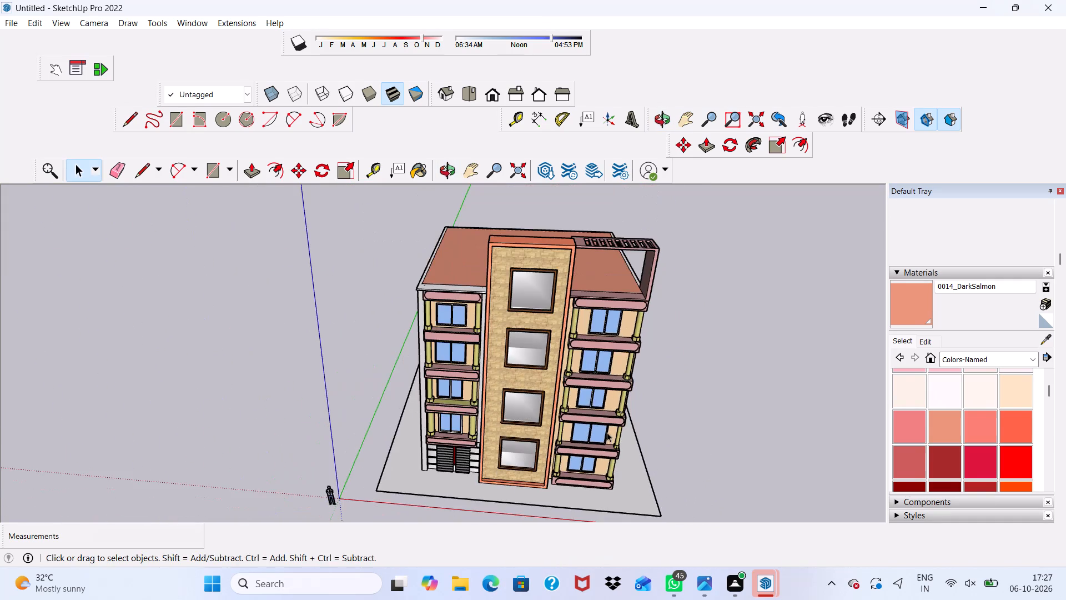
middle_click_drag(585, 398, 627, 398)
scroll(308, 416, "up", 4)
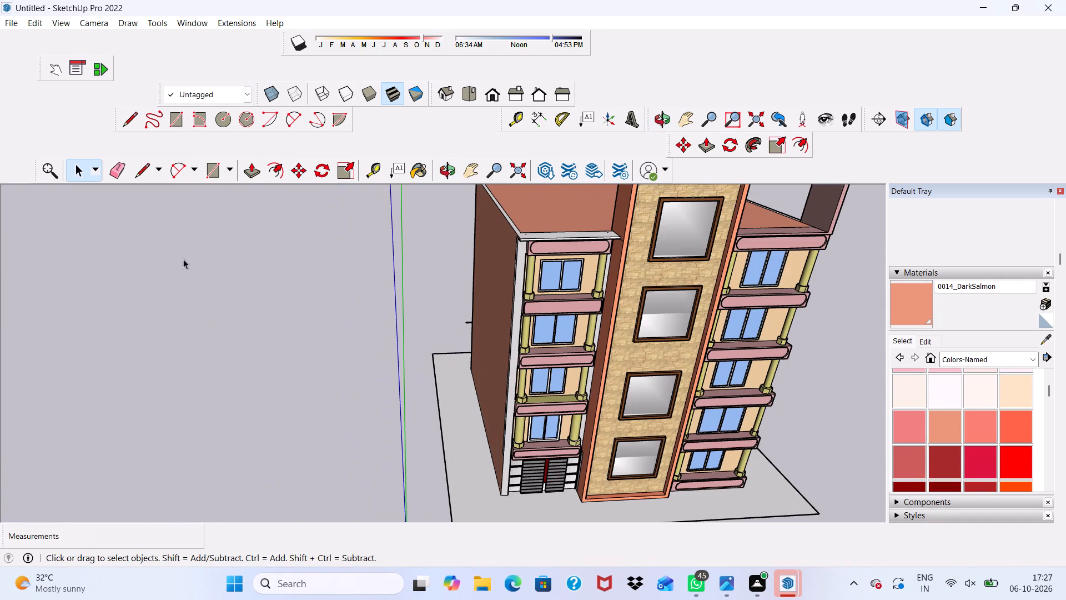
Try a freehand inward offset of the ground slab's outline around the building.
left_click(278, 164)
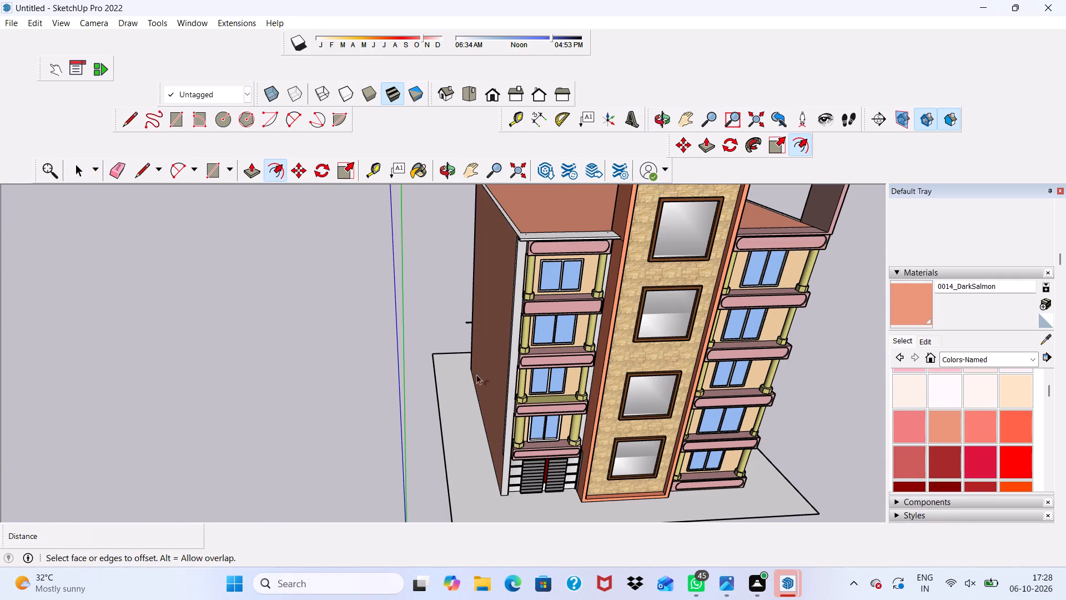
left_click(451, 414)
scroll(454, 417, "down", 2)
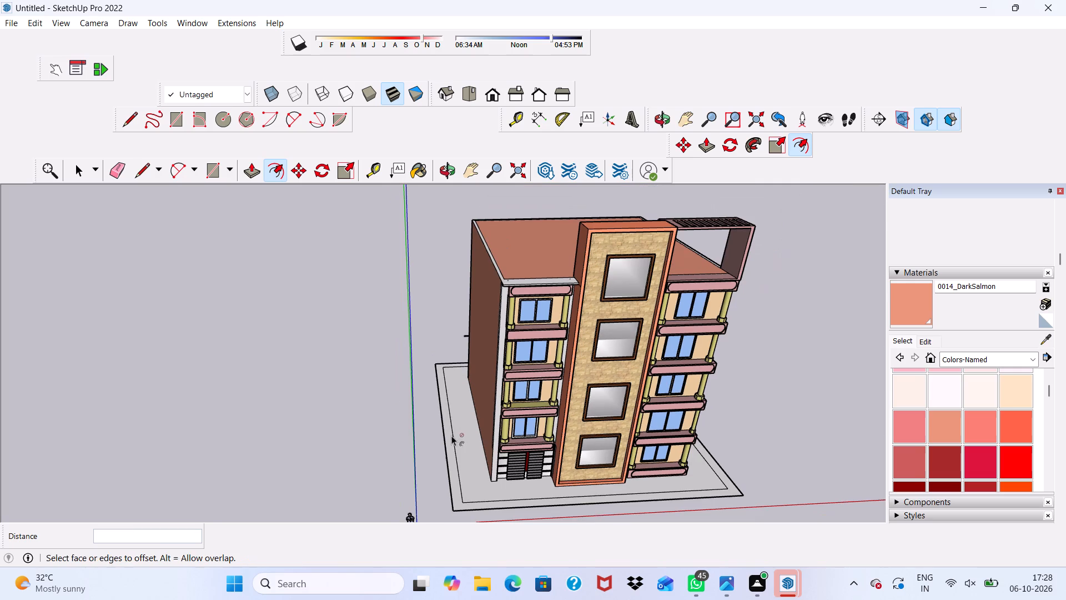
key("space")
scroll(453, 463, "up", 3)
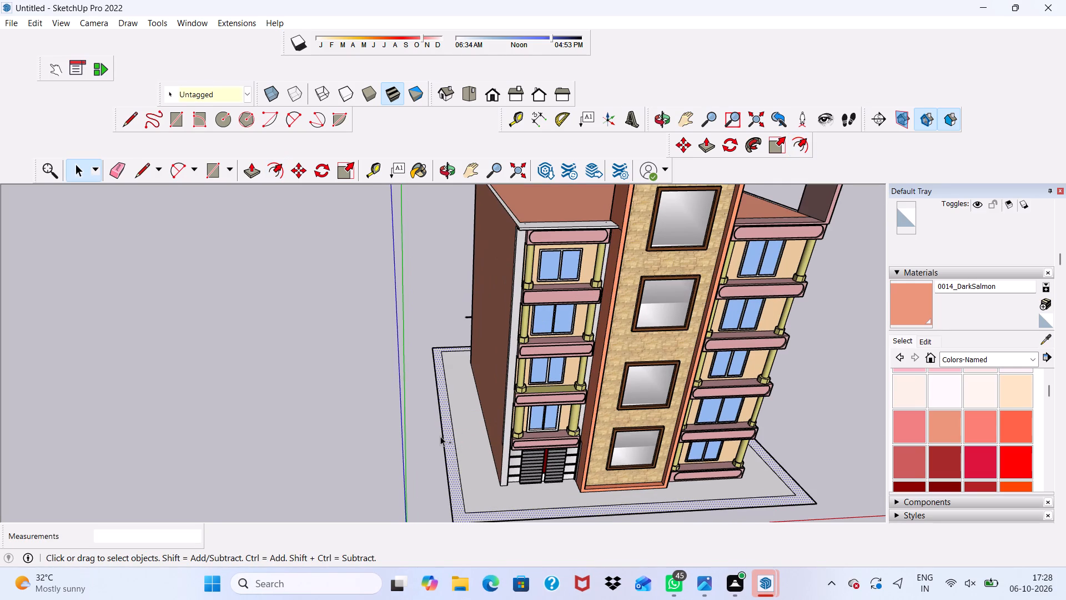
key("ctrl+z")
Offset the outline of the ground slab around the building inward by 9".
left_click(456, 432)
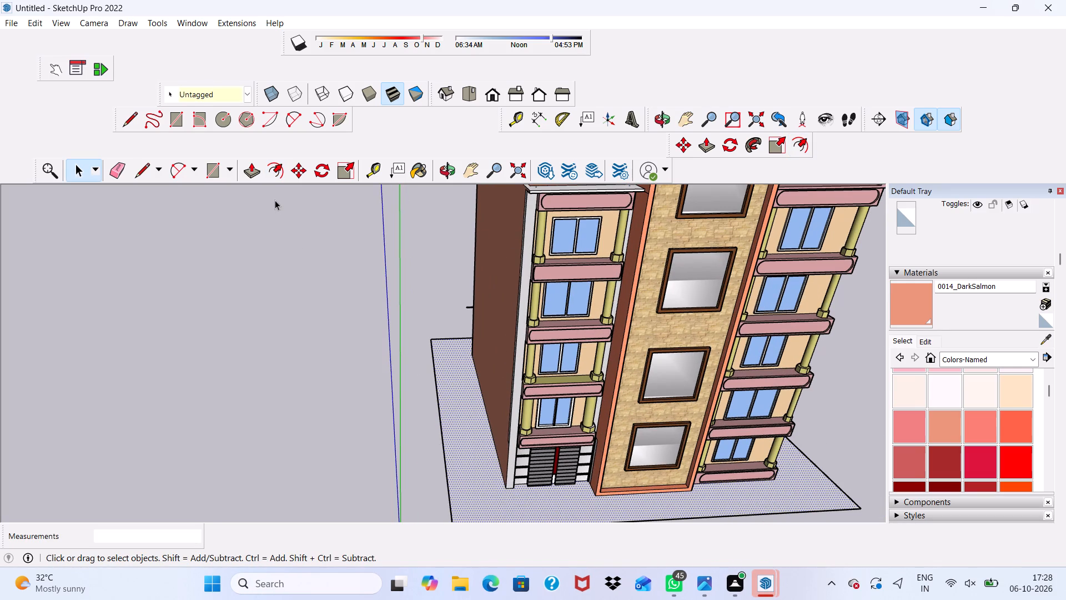
left_click(276, 175)
left_click(444, 395)
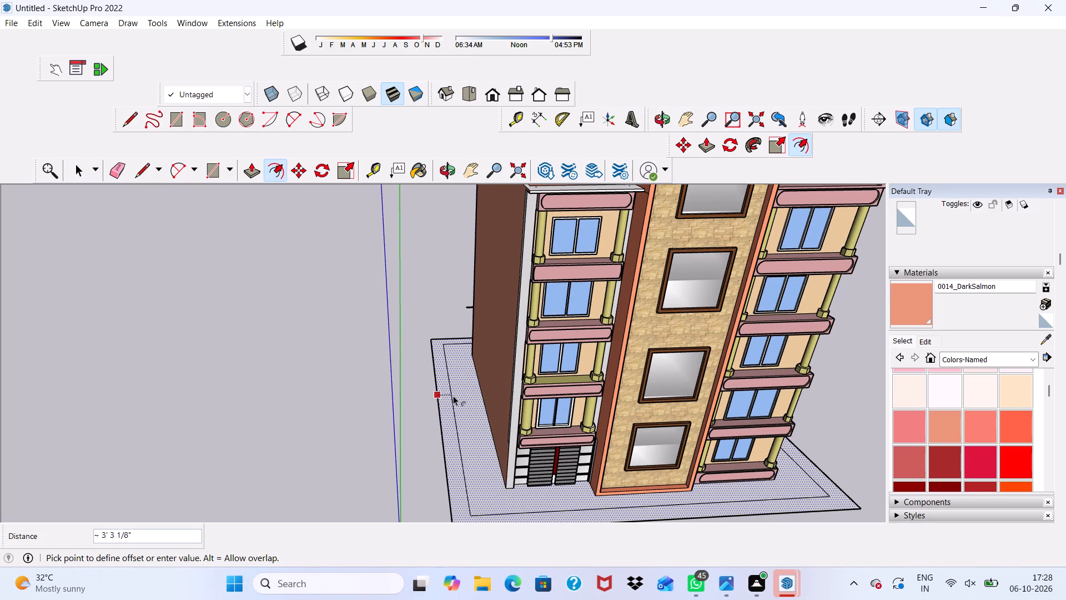
type("9\"")
key("Return")
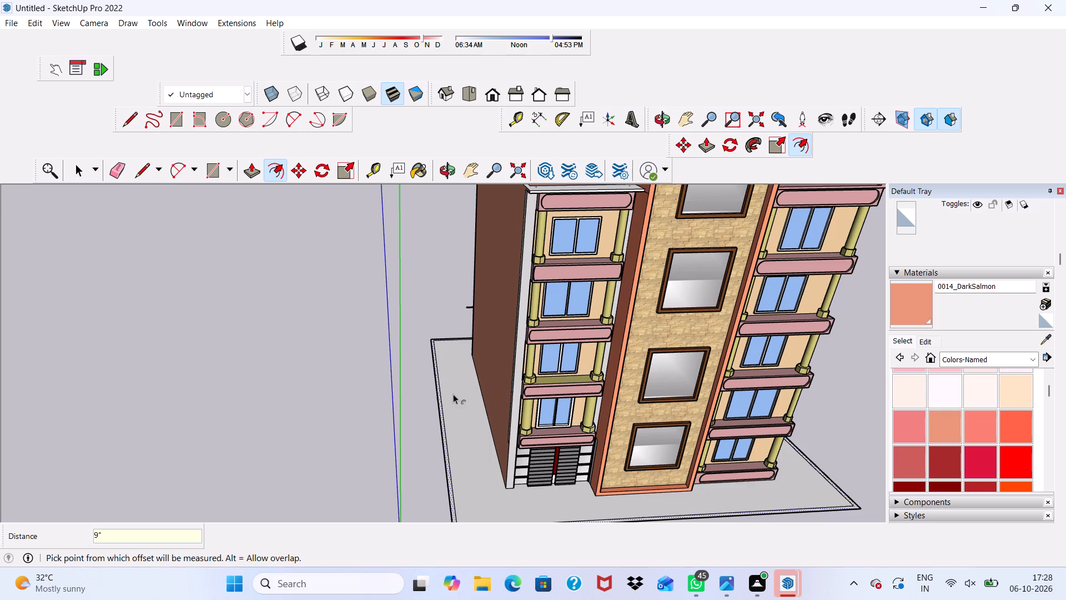
key("space")
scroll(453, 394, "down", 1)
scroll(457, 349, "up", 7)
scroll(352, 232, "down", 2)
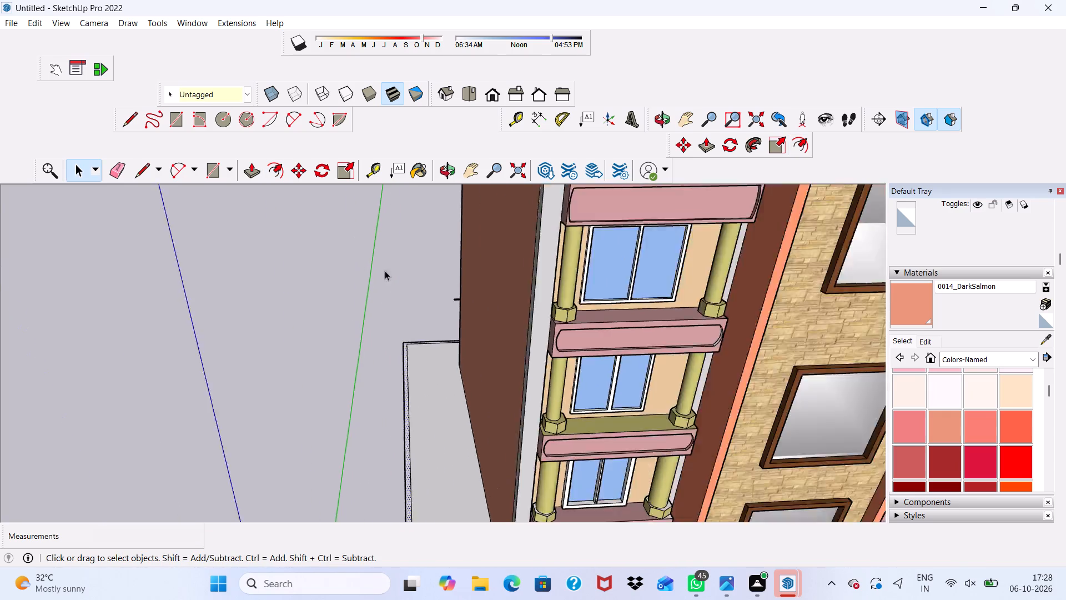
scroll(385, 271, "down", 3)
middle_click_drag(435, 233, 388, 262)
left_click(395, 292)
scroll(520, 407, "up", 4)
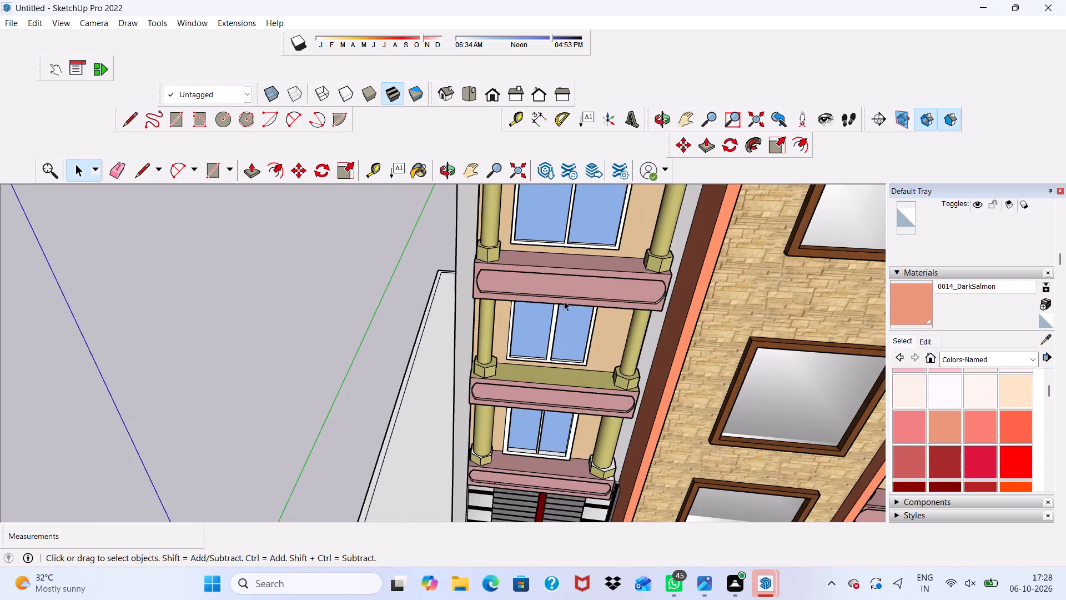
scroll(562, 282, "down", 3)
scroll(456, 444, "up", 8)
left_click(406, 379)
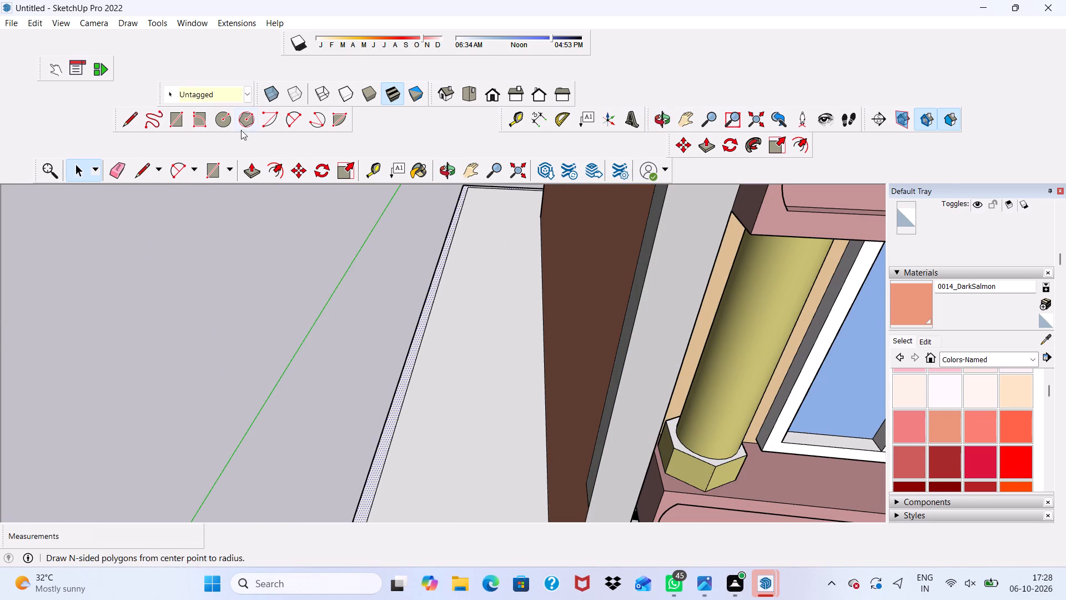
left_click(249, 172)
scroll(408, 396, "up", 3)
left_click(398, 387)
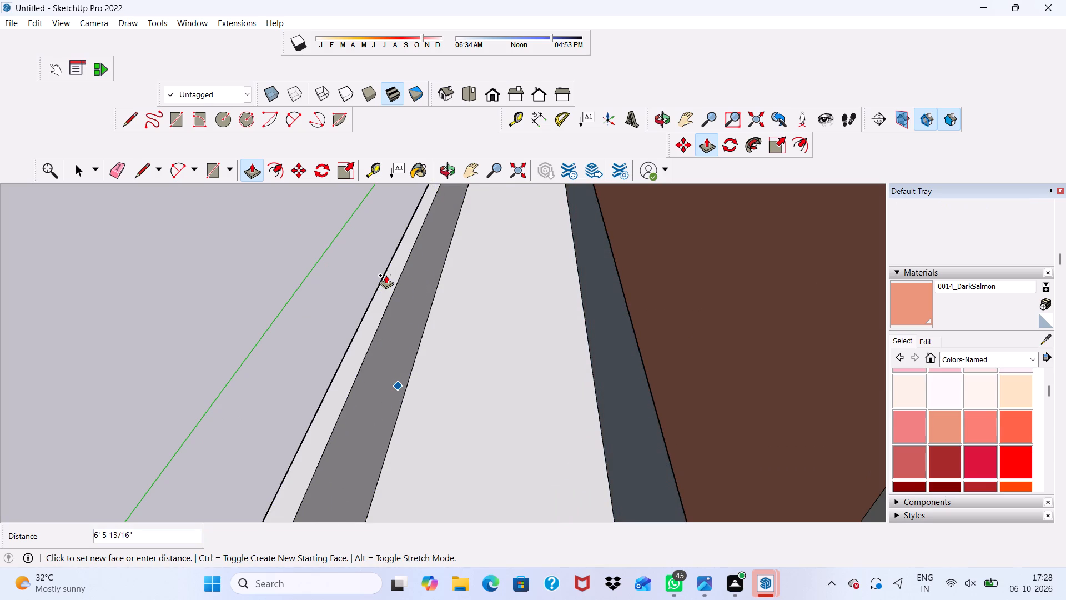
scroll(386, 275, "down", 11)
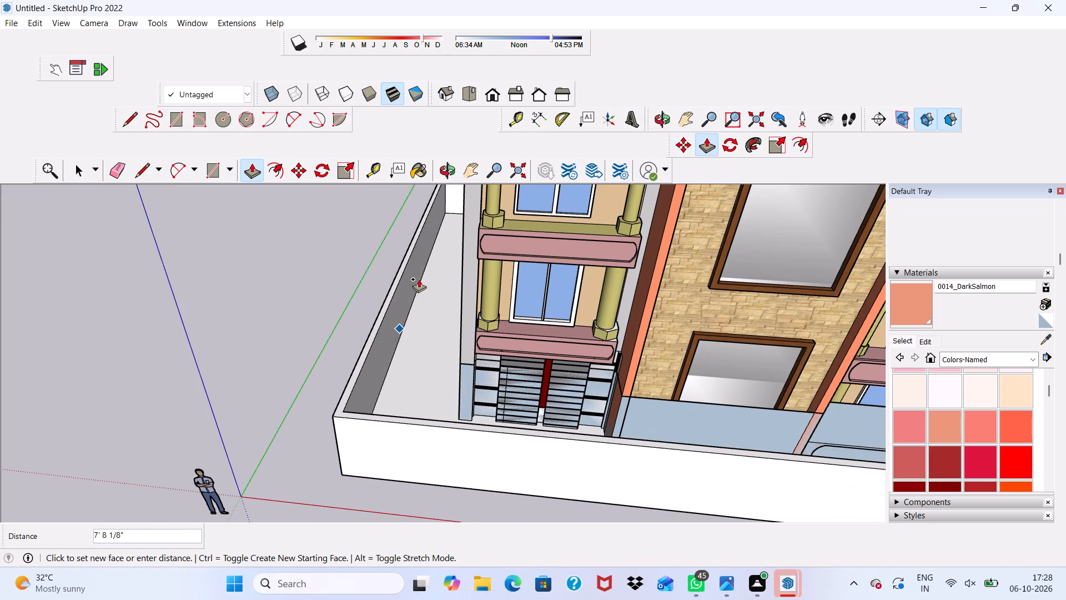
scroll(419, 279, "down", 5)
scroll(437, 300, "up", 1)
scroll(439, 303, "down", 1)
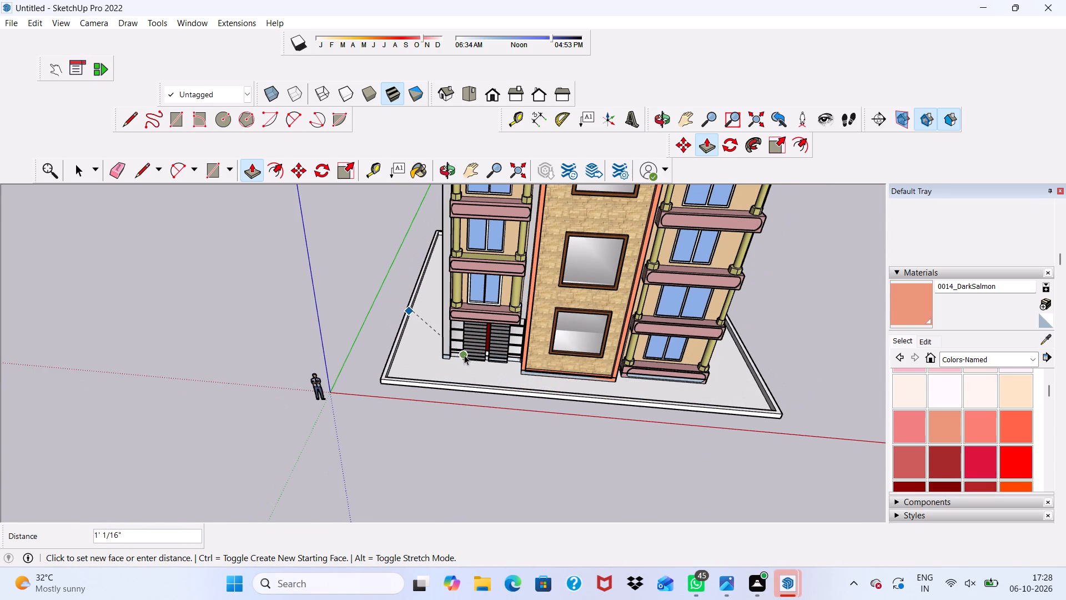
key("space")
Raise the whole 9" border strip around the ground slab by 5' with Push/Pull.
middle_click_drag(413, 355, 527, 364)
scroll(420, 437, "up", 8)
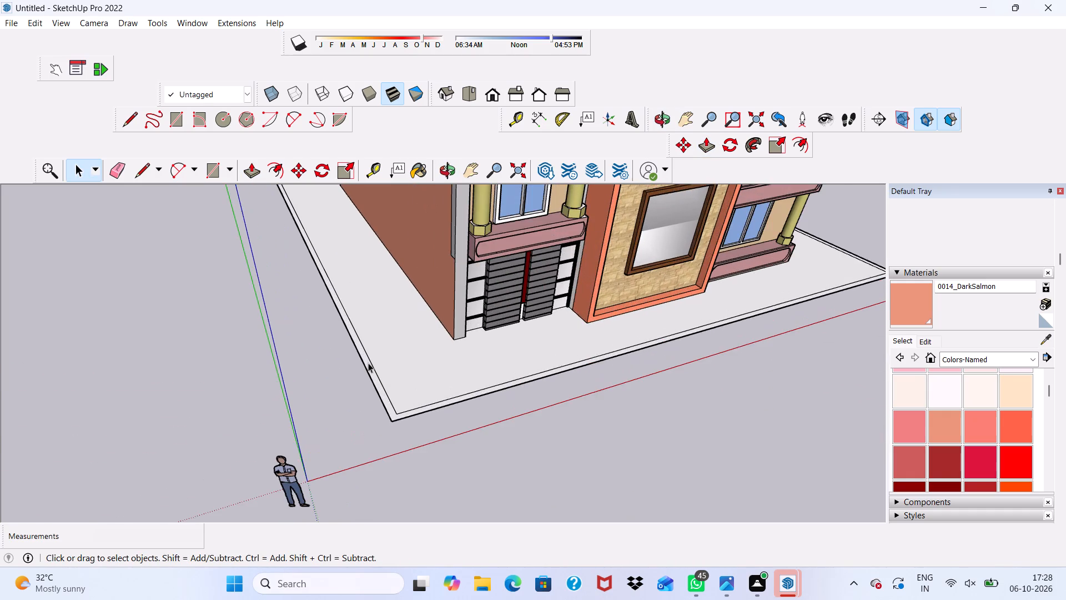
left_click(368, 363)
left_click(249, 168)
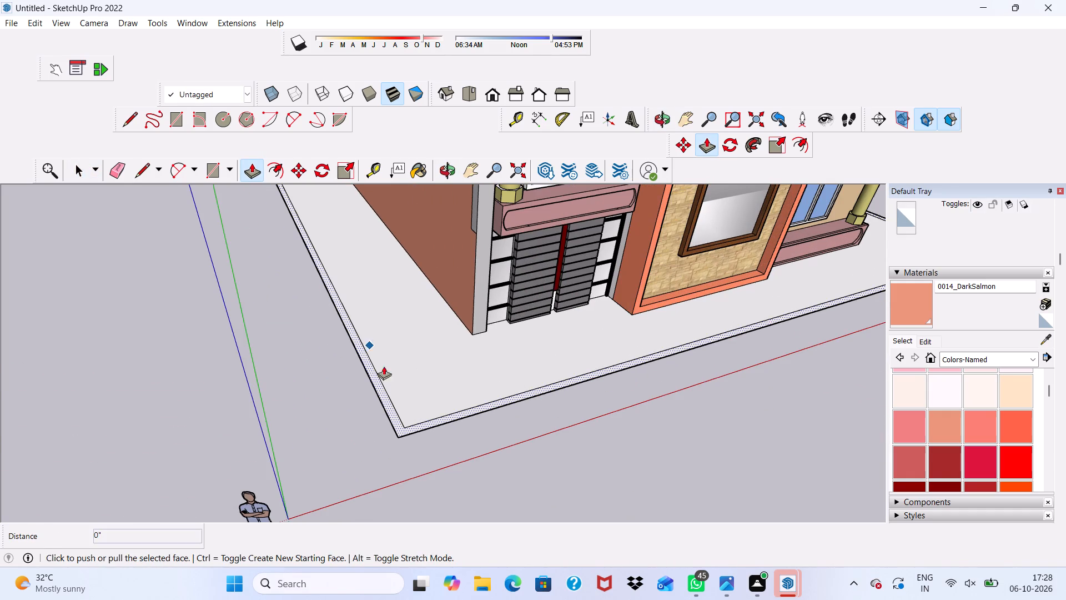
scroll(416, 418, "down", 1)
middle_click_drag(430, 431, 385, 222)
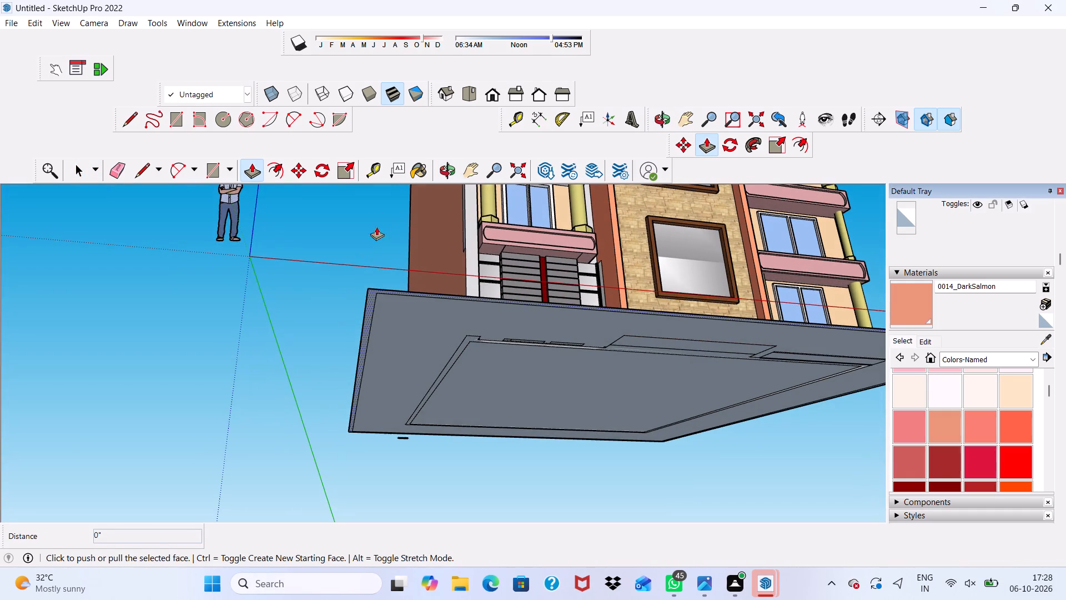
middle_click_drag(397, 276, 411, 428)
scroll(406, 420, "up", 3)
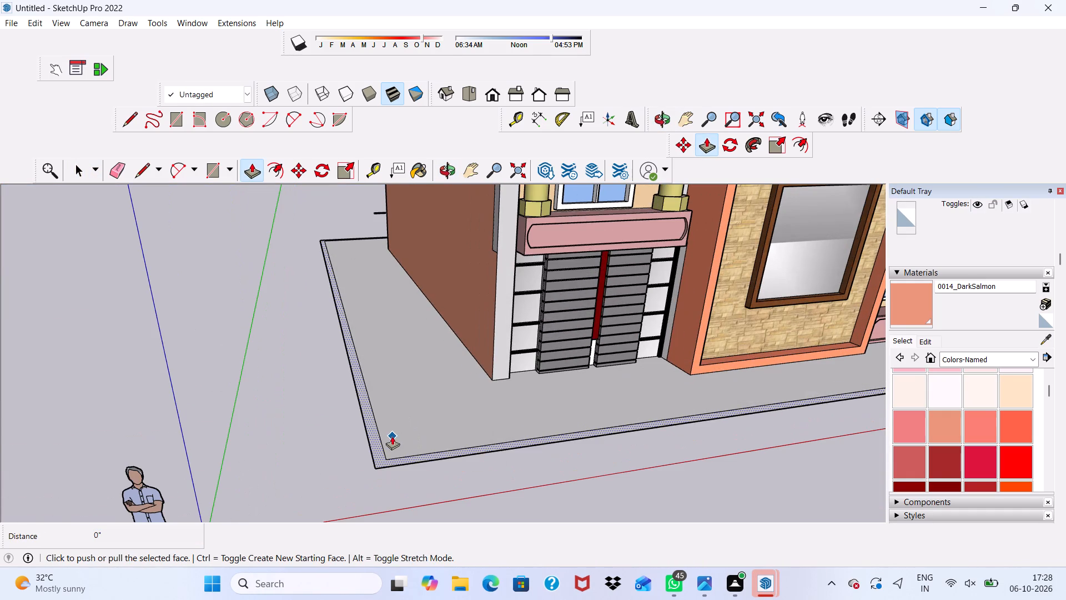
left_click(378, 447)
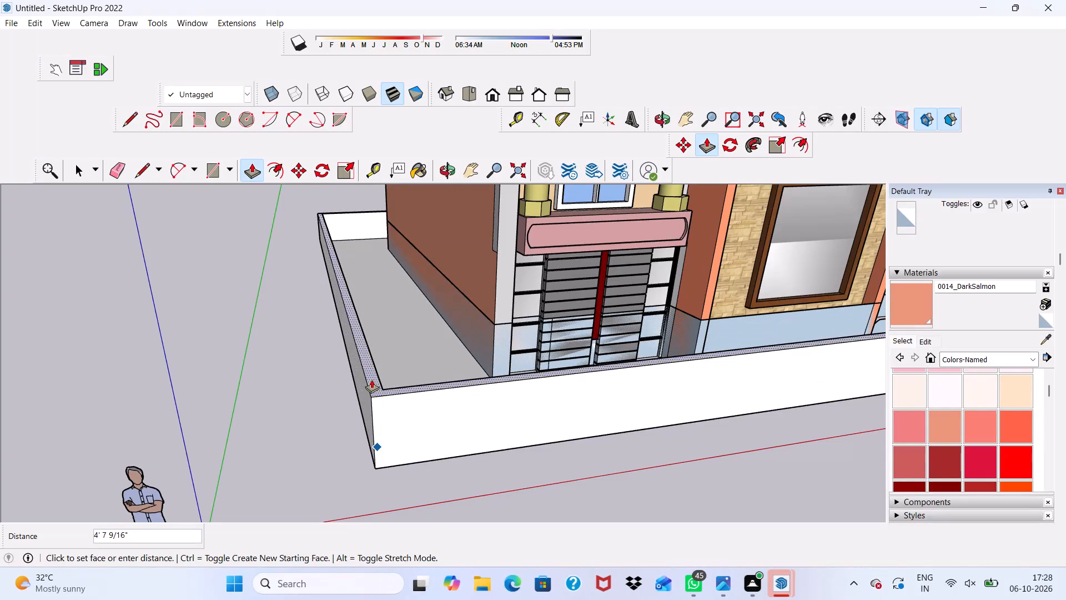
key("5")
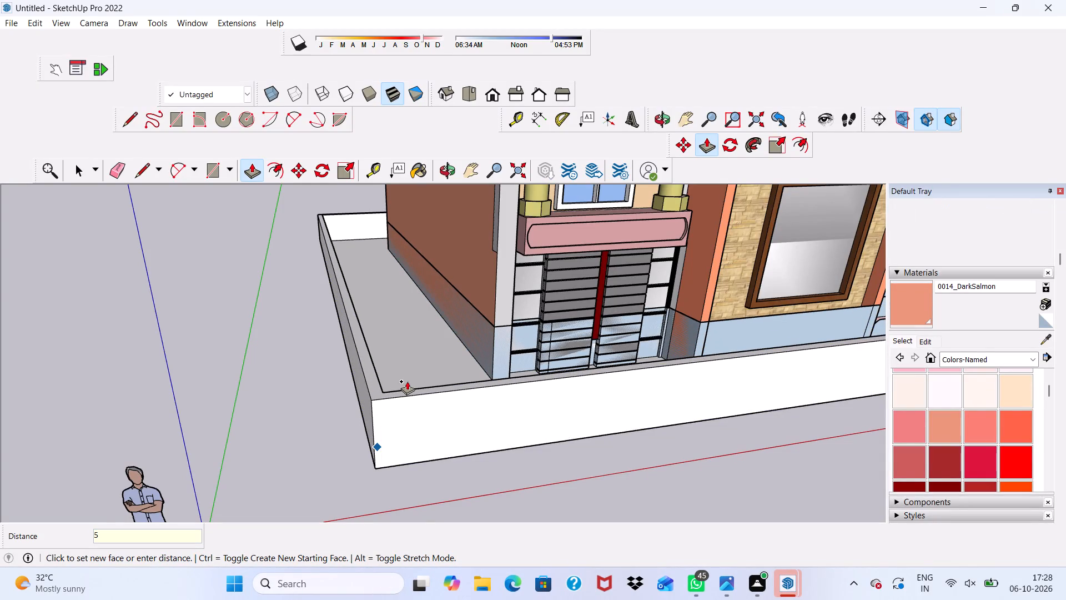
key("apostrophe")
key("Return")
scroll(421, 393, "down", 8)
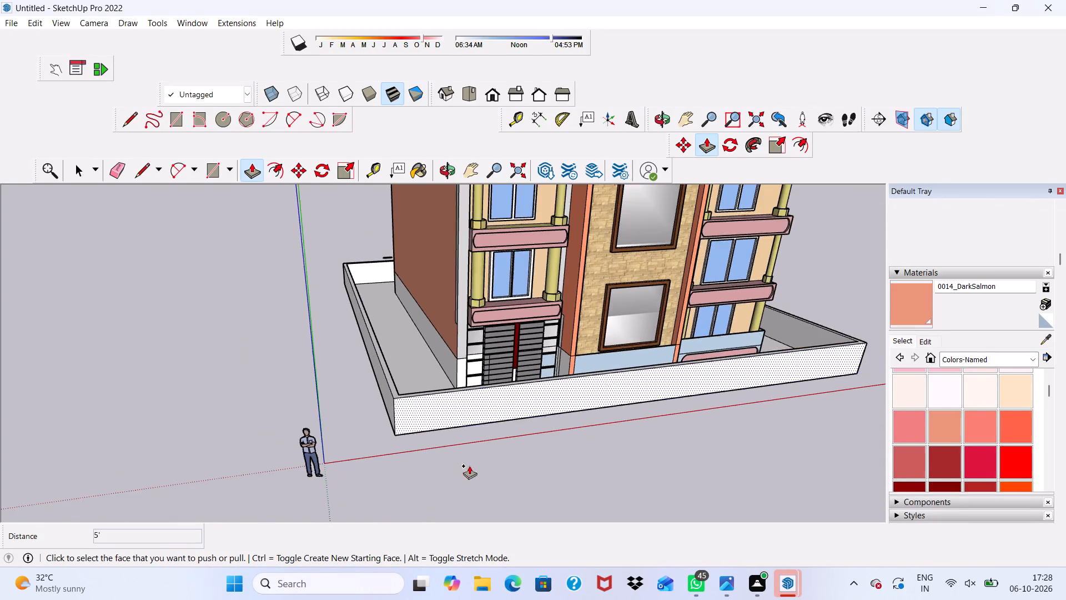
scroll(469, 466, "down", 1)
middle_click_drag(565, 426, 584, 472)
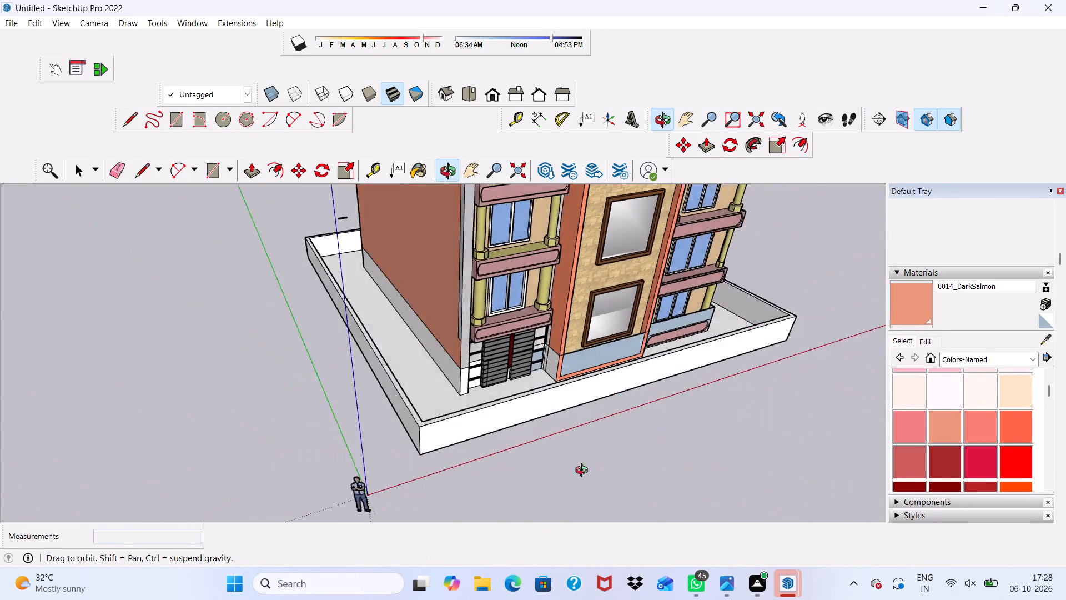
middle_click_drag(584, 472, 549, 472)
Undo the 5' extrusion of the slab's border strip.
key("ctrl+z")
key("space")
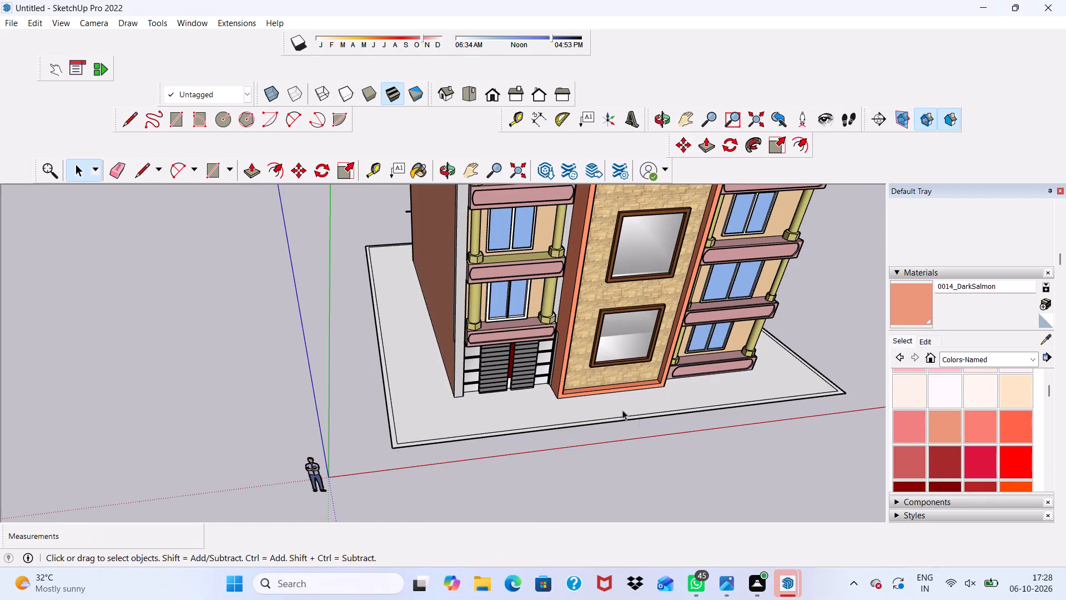
Draw a 9" line from the border's inner front corner near the entrance gate straight across to the slab's outer side edge.
scroll(465, 497, "up", 2)
scroll(504, 467, "down", 1)
scroll(504, 467, "up", 1)
scroll(505, 469, "down", 3)
middle_click_drag(485, 444, 428, 396)
scroll(413, 356, "down", 1)
scroll(417, 327, "up", 5)
middle_click_drag(417, 325, 473, 327)
scroll(407, 440, "up", 4)
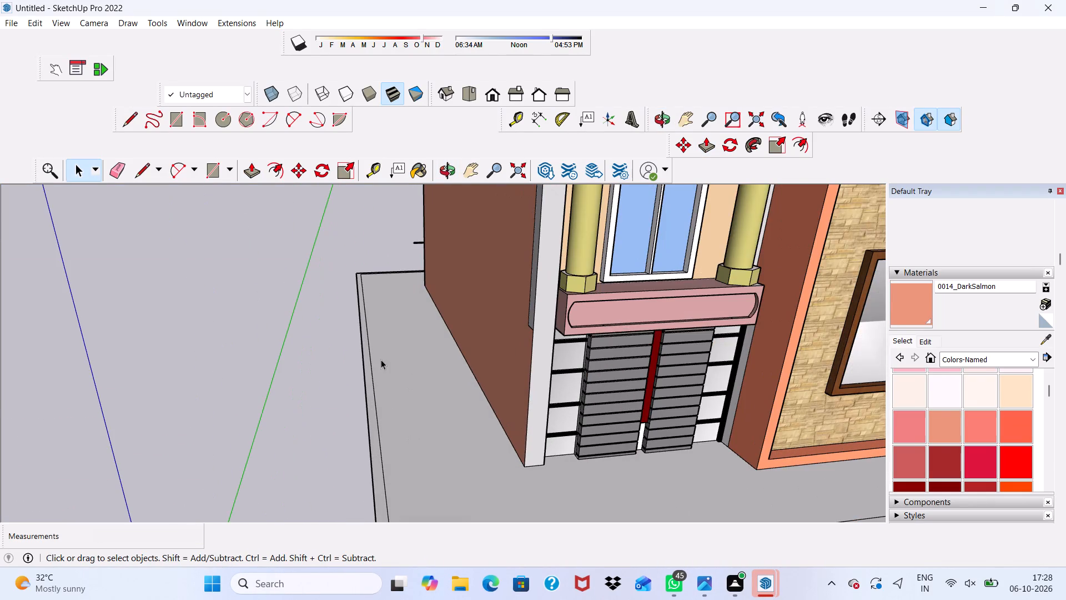
left_click(144, 170)
scroll(294, 259, "down", 5)
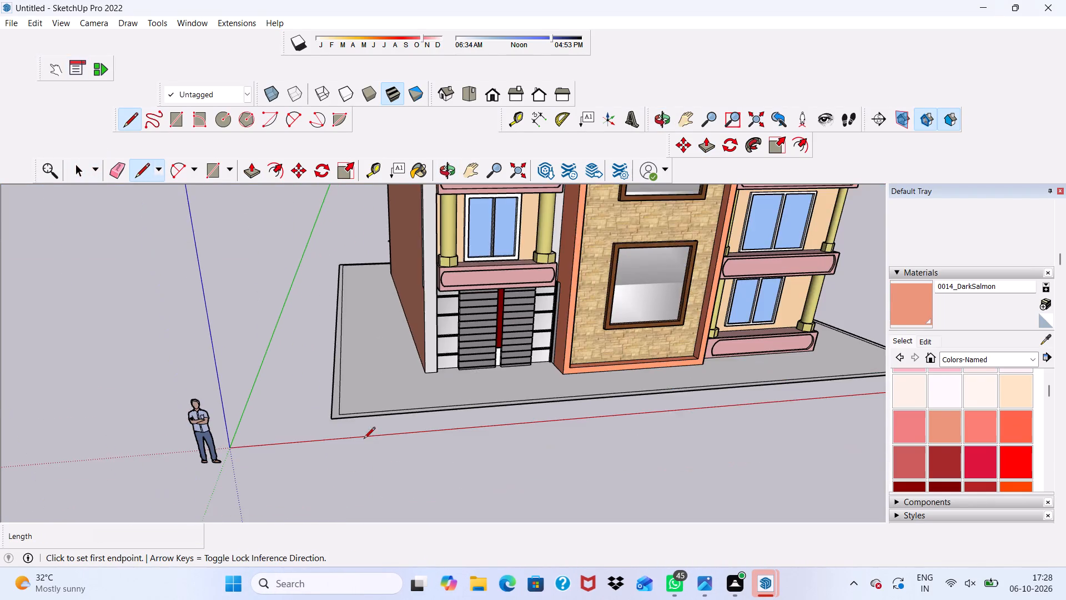
scroll(349, 412, "up", 8)
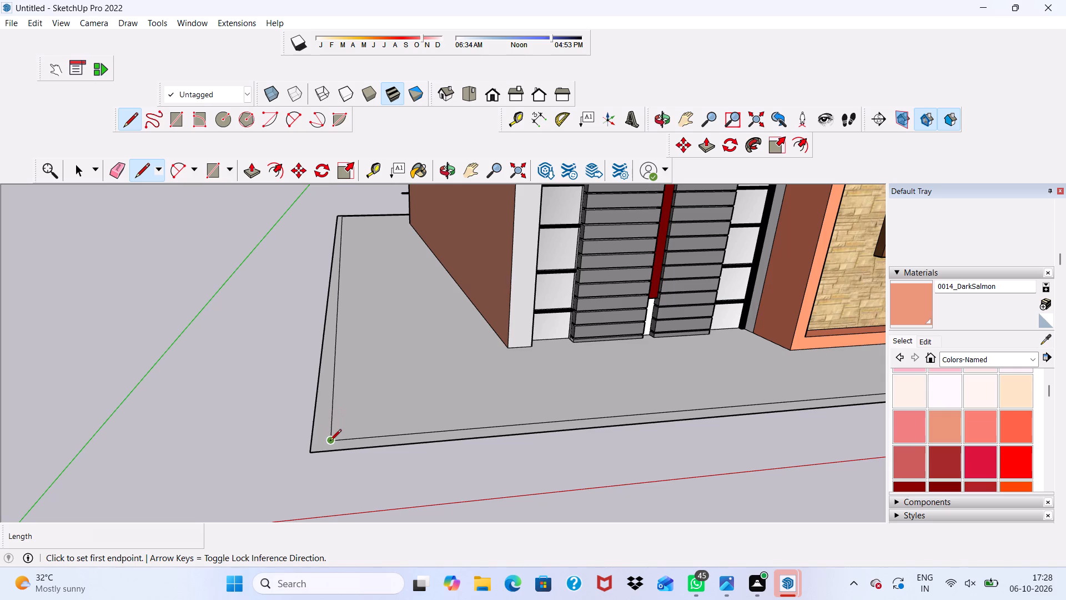
left_click(330, 442)
left_click(319, 443)
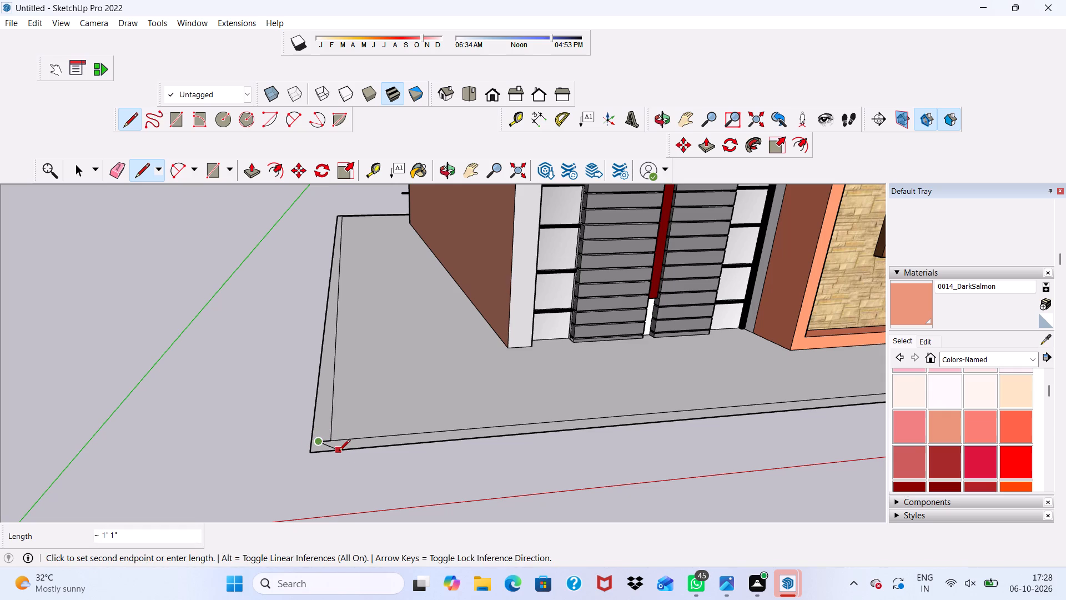
key("ctrl+z")
scroll(339, 452, "up", 1, "ctrl")
left_click(326, 443)
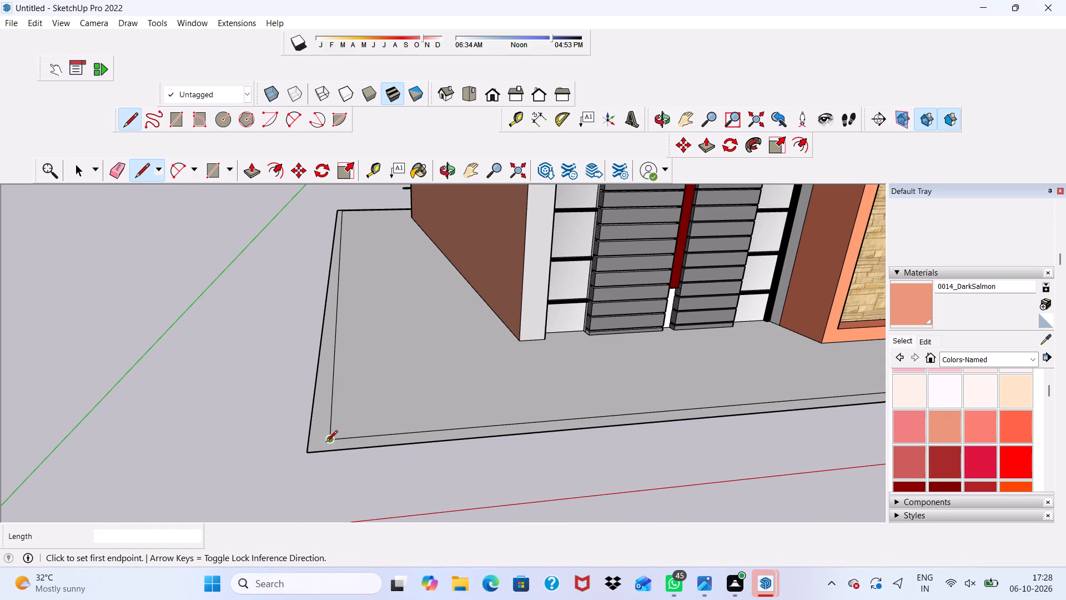
scroll(303, 431, "up", 4)
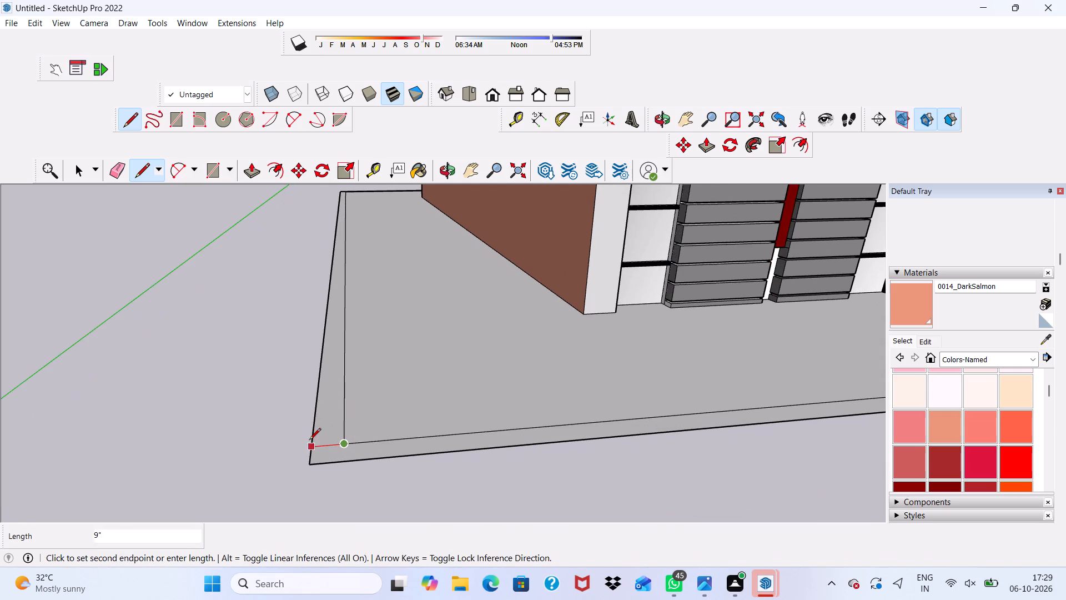
left_click(313, 447)
scroll(336, 376, "down", 2)
scroll(343, 386, "up", 1)
key("space")
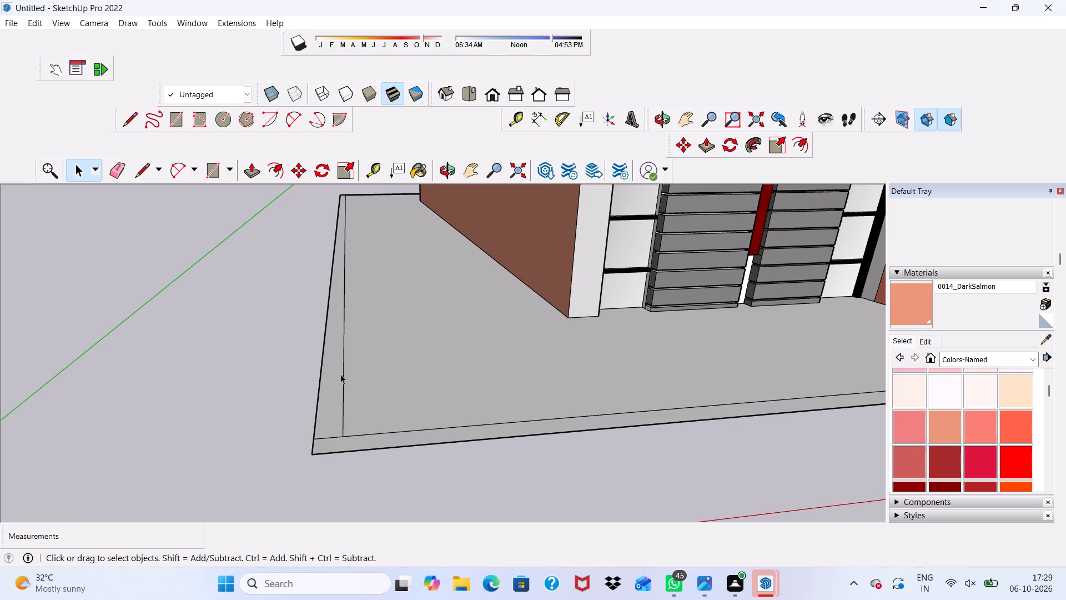
Draw a matching 9" line across the border at the slab's other front corner, separating the front strip from the side strip.
scroll(247, 391, "down", 8)
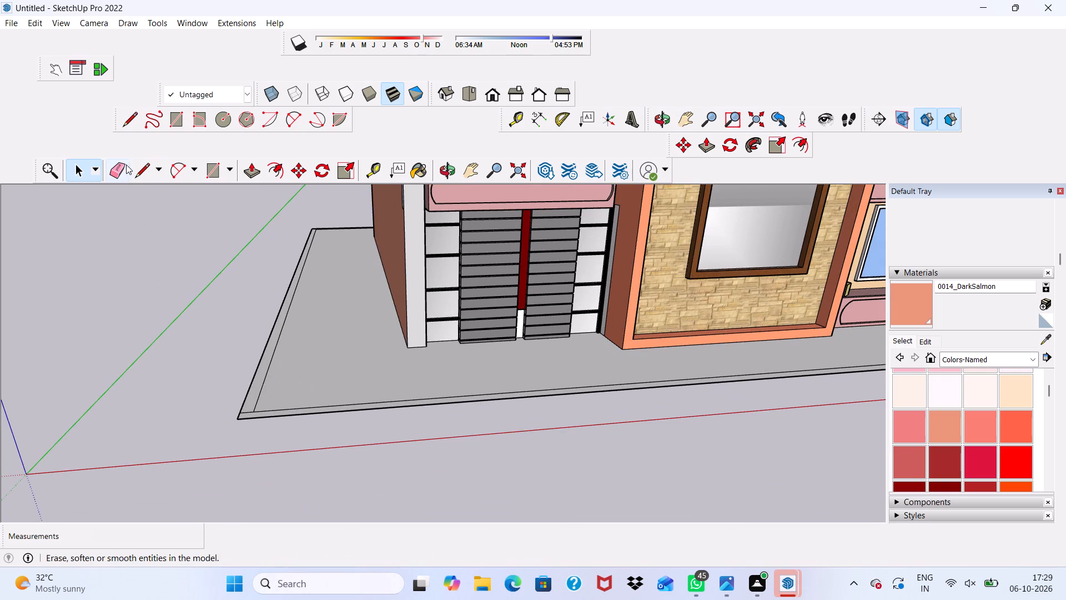
left_click(135, 167)
scroll(130, 311, "down", 4)
scroll(720, 346, "up", 3)
scroll(703, 333, "down", 9)
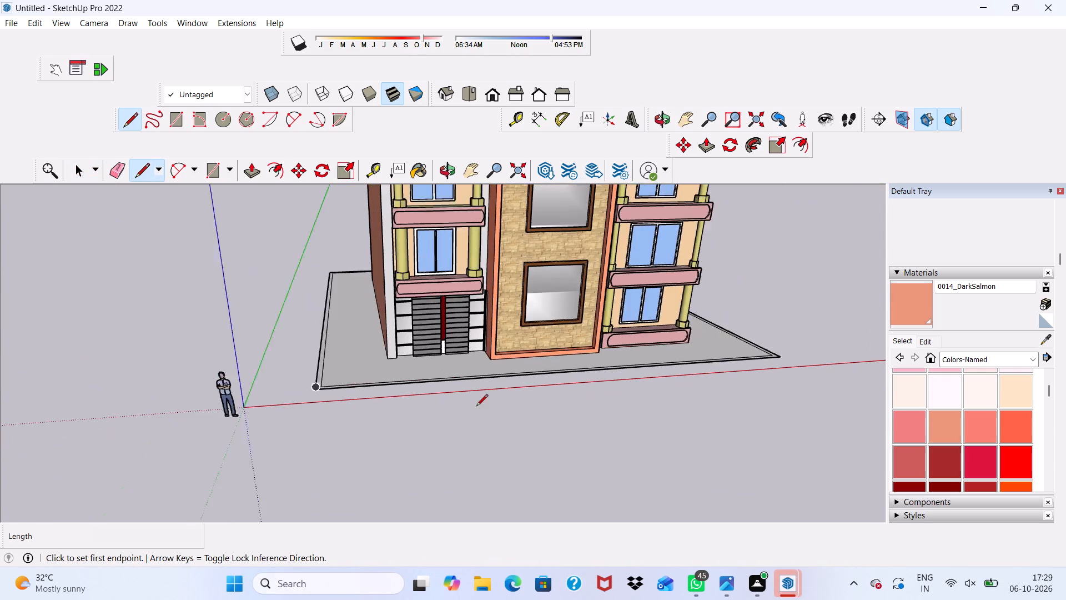
scroll(800, 352, "up", 15)
left_click(706, 368)
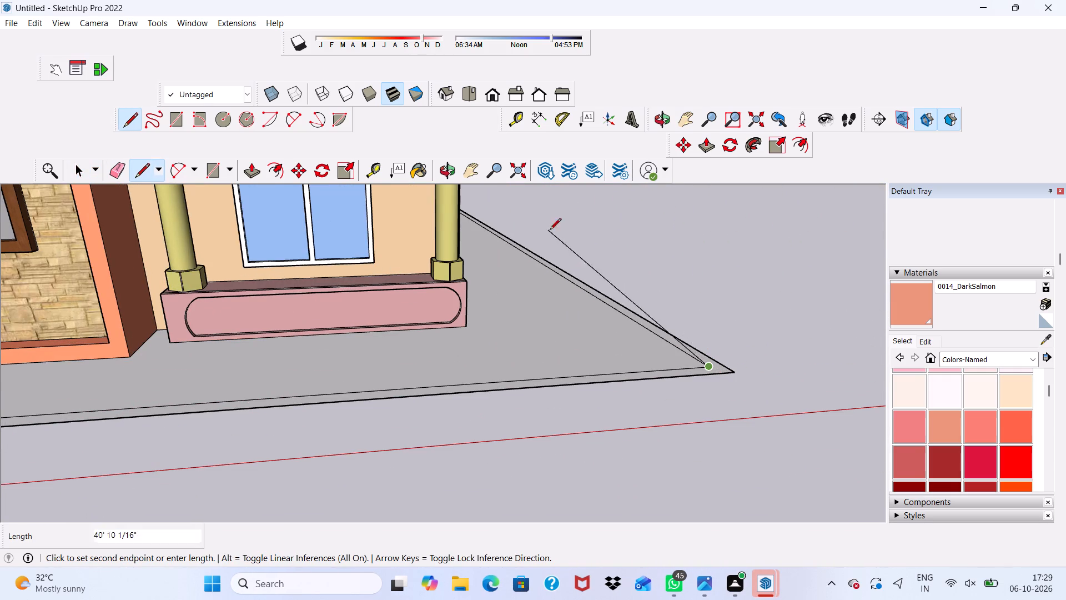
scroll(565, 233, "up", 2)
scroll(643, 274, "down", 3)
scroll(785, 373, "up", 4)
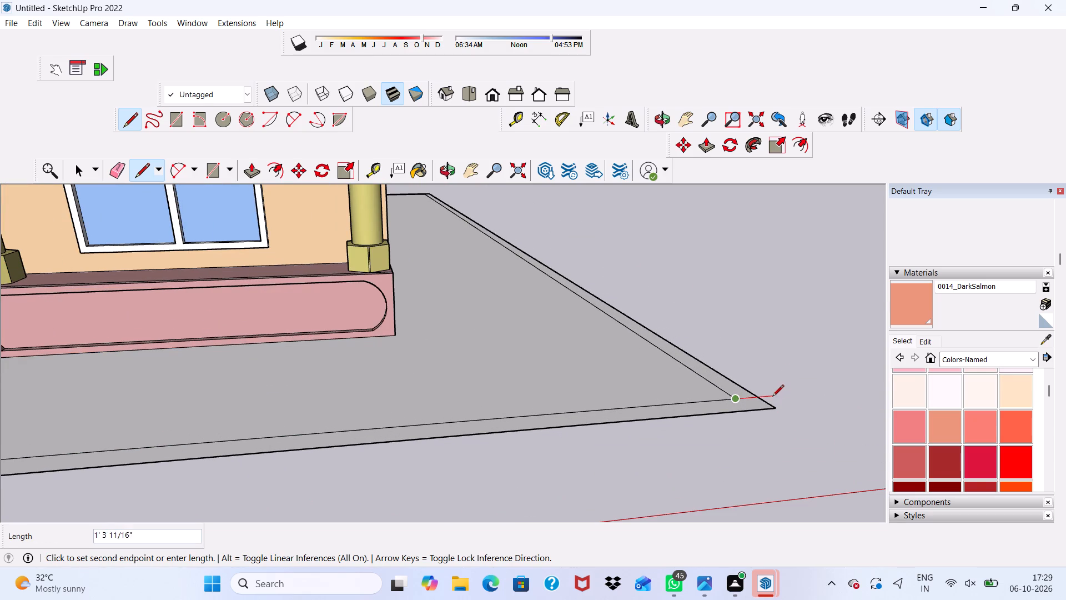
scroll(756, 395, "up", 3)
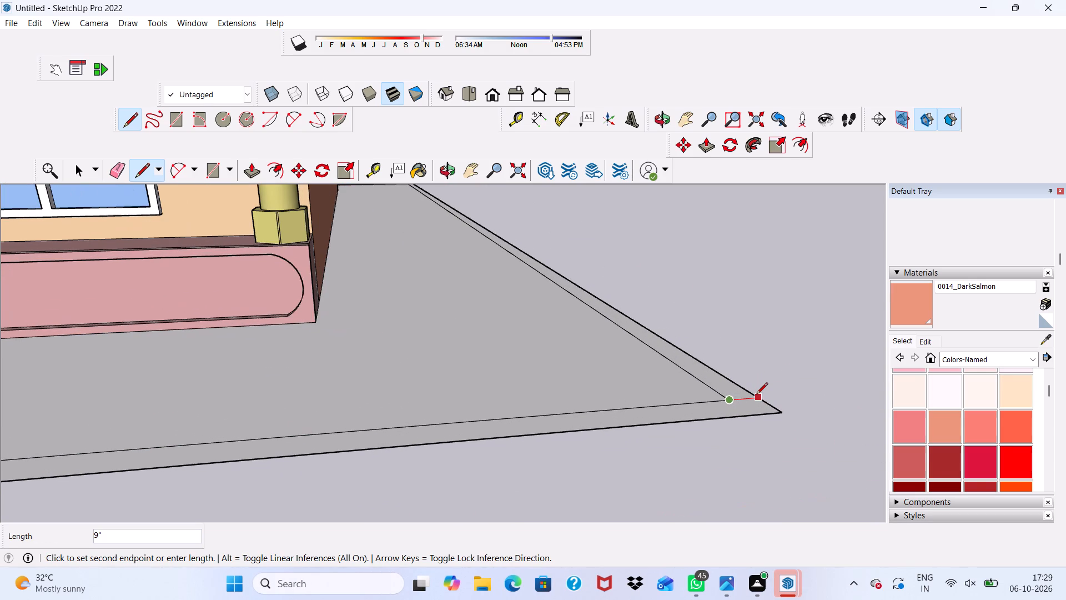
left_click(760, 394)
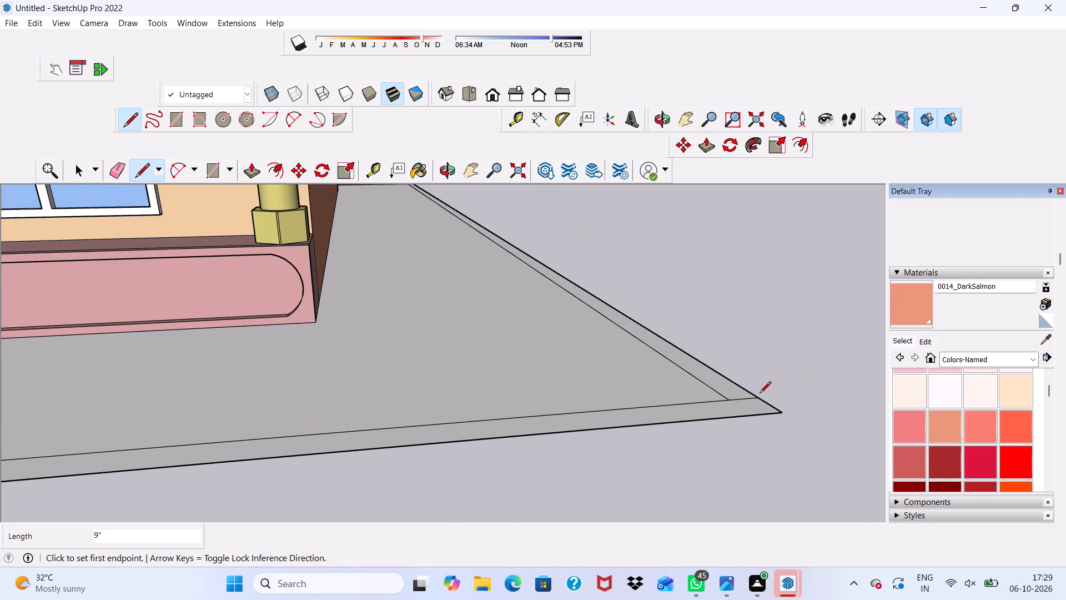
key("space")
Push/Pull the border strip along the slab's sides and rear up by 5', leaving out the front strip.
left_click(712, 380)
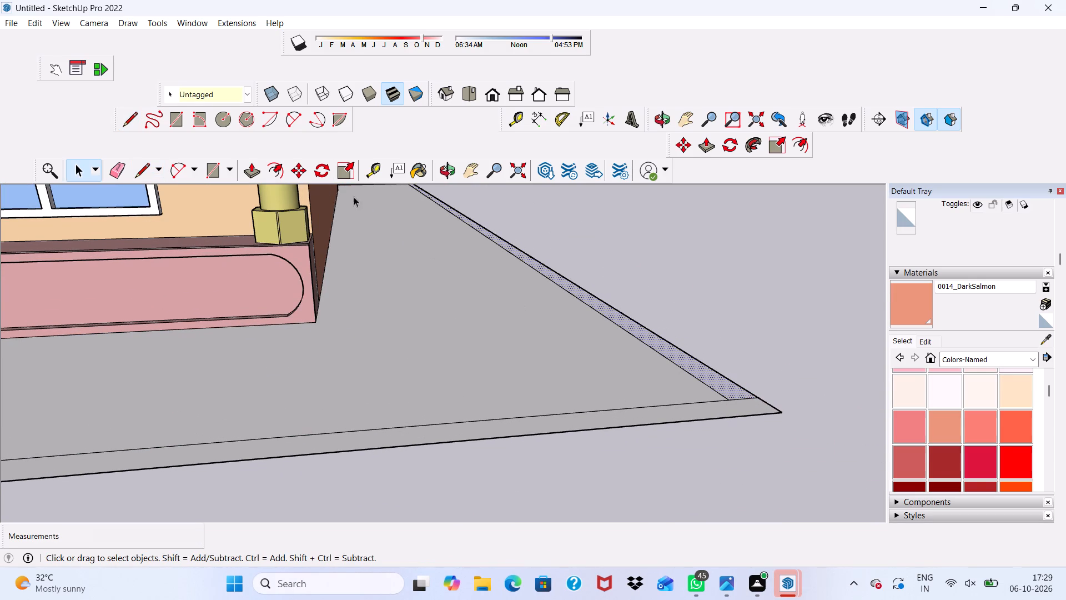
left_click(252, 167)
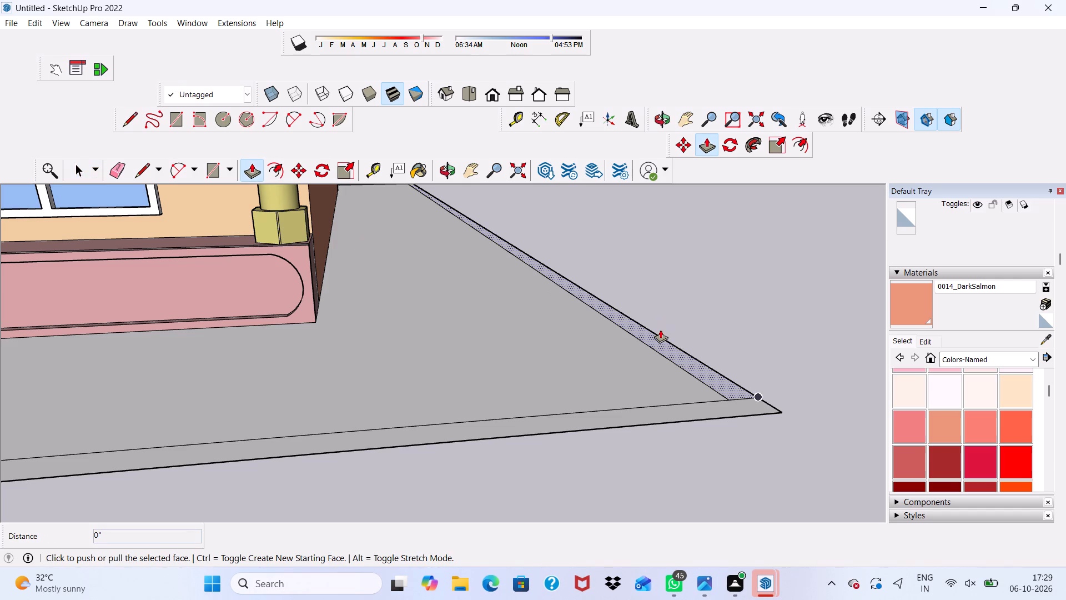
left_click(660, 329)
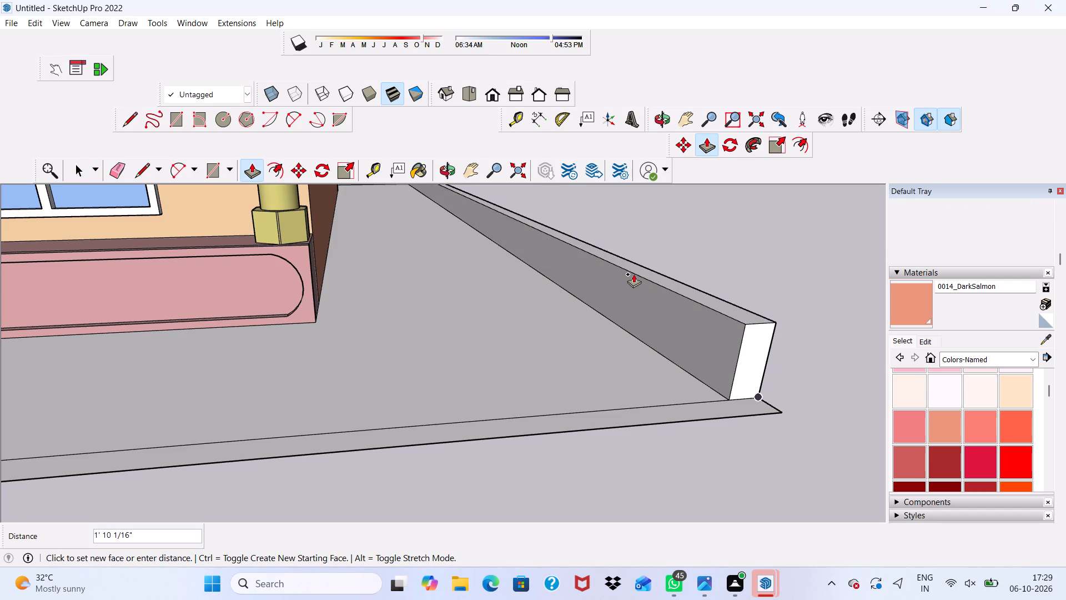
key("5")
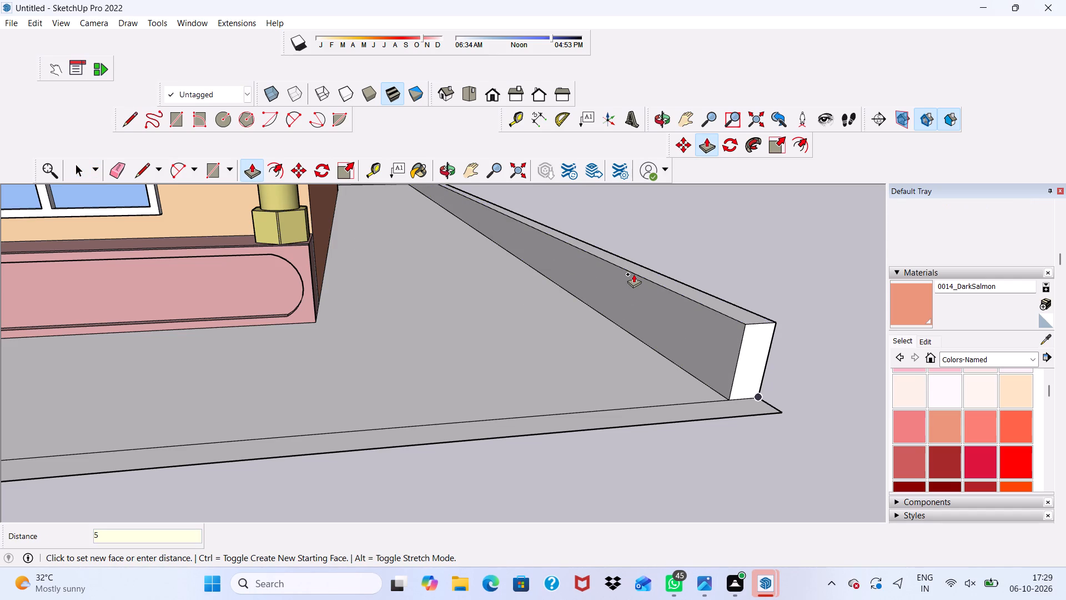
key("apostrophe")
key("Return")
Review the three-sided boundary wall and the open front of the slab from the front, side and above.
scroll(641, 258, "down", 10)
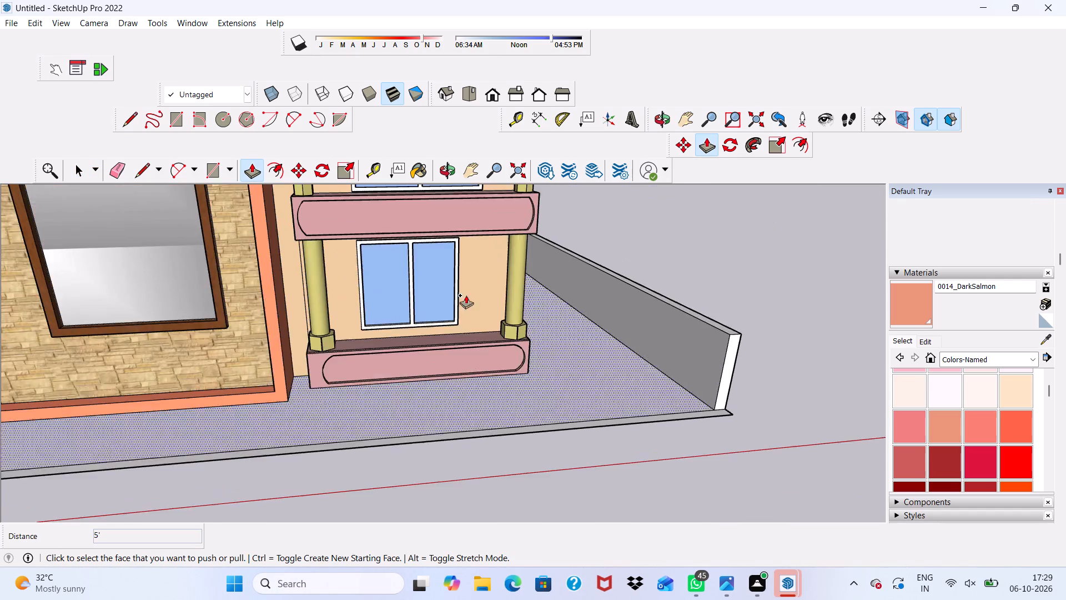
scroll(466, 295, "down", 12)
middle_click_drag(672, 317, 481, 314)
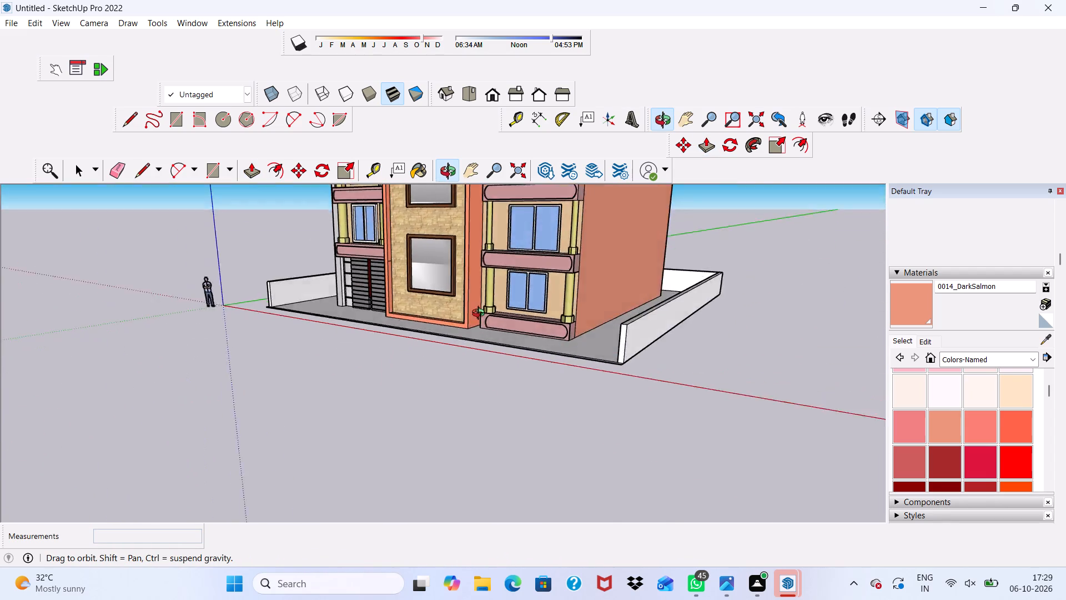
middle_click_drag(481, 314, 548, 416)
scroll(544, 369, "up", 2)
scroll(546, 367, "down", 2)
scroll(546, 368, "up", 2)
scroll(546, 386, "down", 1)
middle_click_drag(545, 393, 595, 267)
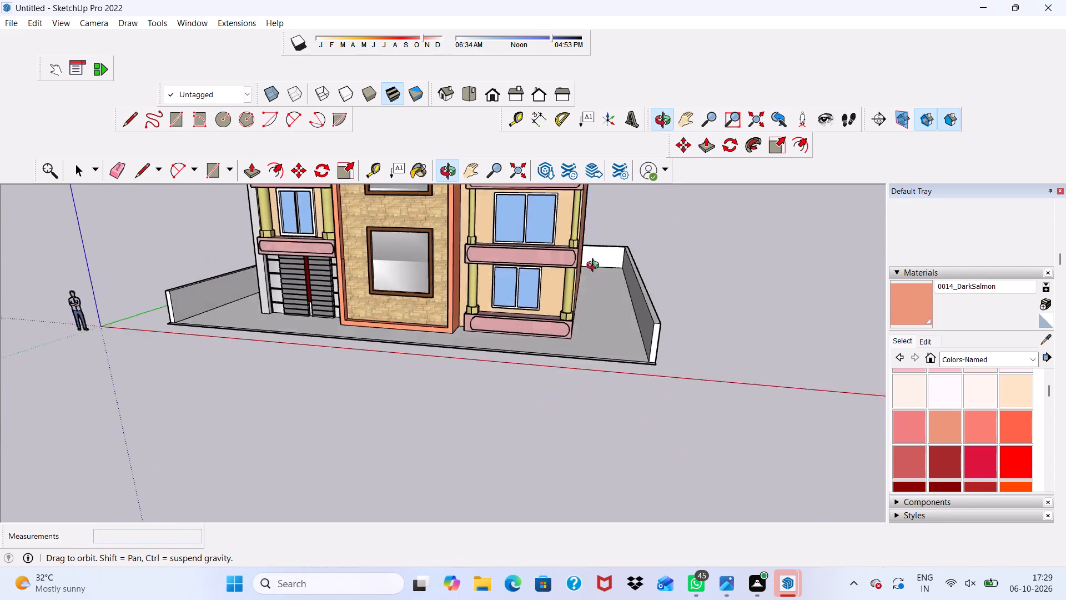
middle_click_drag(595, 267, 600, 264)
scroll(602, 278, "up", 2)
key("space")
scroll(570, 354, "up", 1)
scroll(570, 355, "down", 3)
middle_click_drag(571, 395, 521, 364)
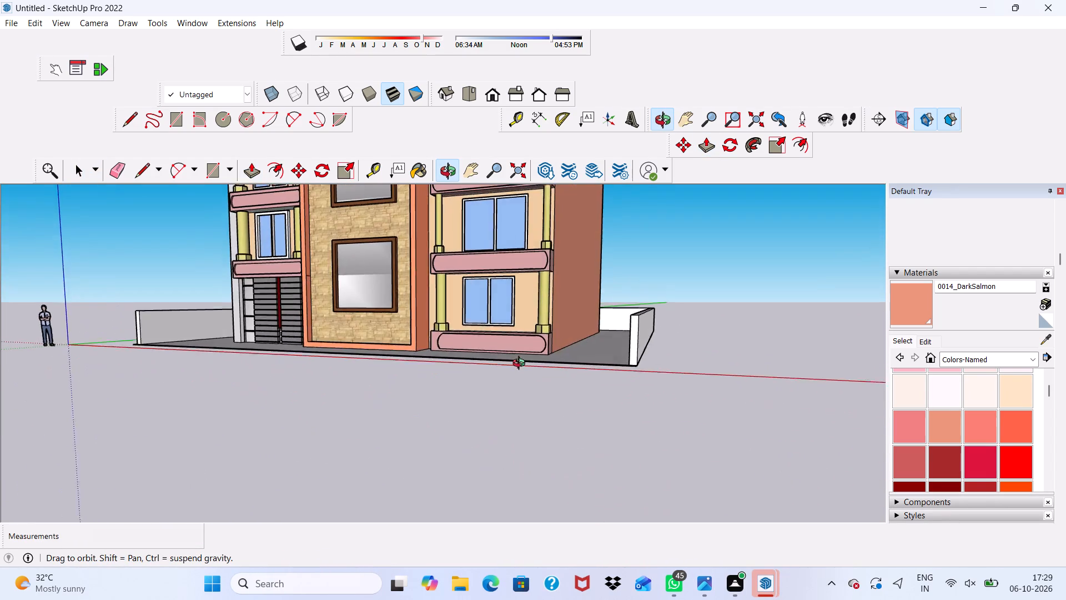
middle_click_drag(521, 364, 520, 364)
scroll(660, 347, "down", 6)
middle_click_drag(572, 336, 657, 444)
scroll(445, 352, "up", 5)
scroll(441, 350, "down", 3)
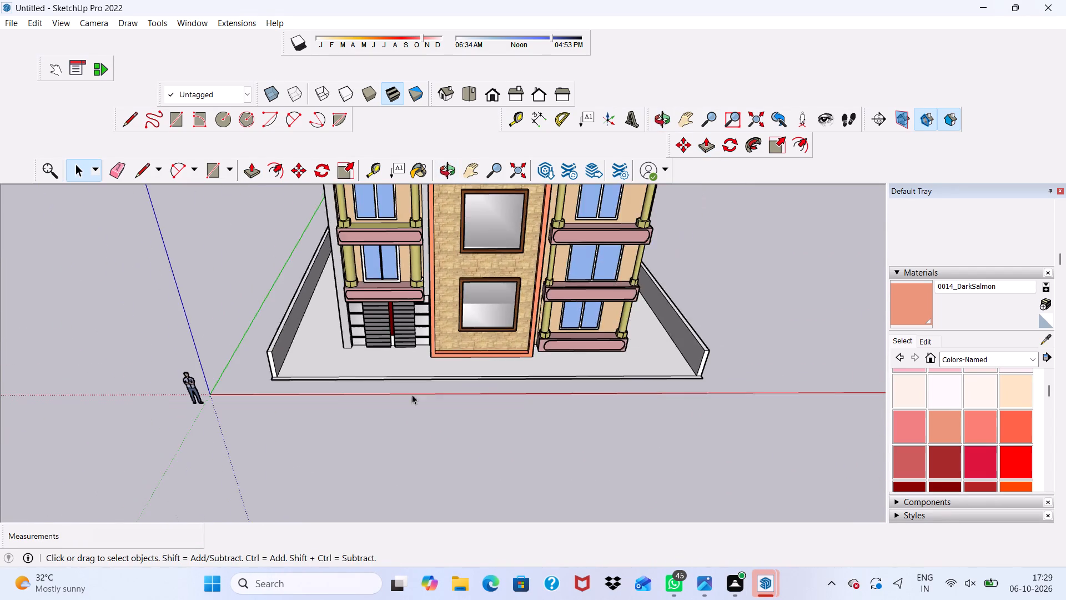
Push/Pull the top face of the three-sided boundary wall up by another 5'.
middle_click_drag(412, 394, 412, 306)
scroll(711, 353, "up", 5)
scroll(711, 353, "down", 1)
middle_click_drag(711, 352, 464, 459)
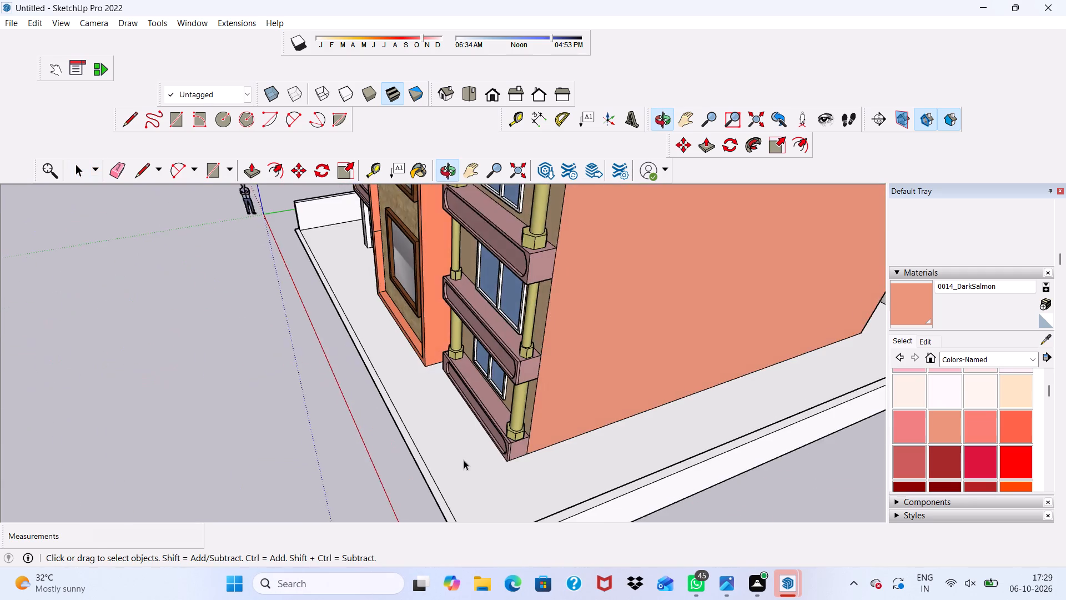
scroll(485, 492, "up", 3)
scroll(620, 444, "down", 5)
scroll(685, 458, "up", 7)
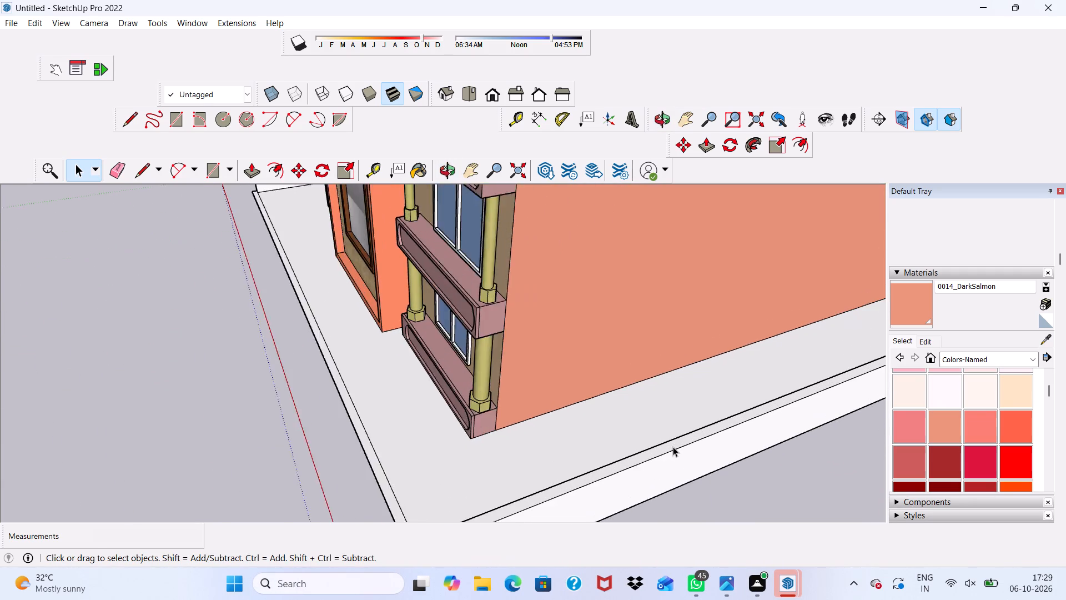
scroll(673, 447, "up", 3)
left_click(673, 444)
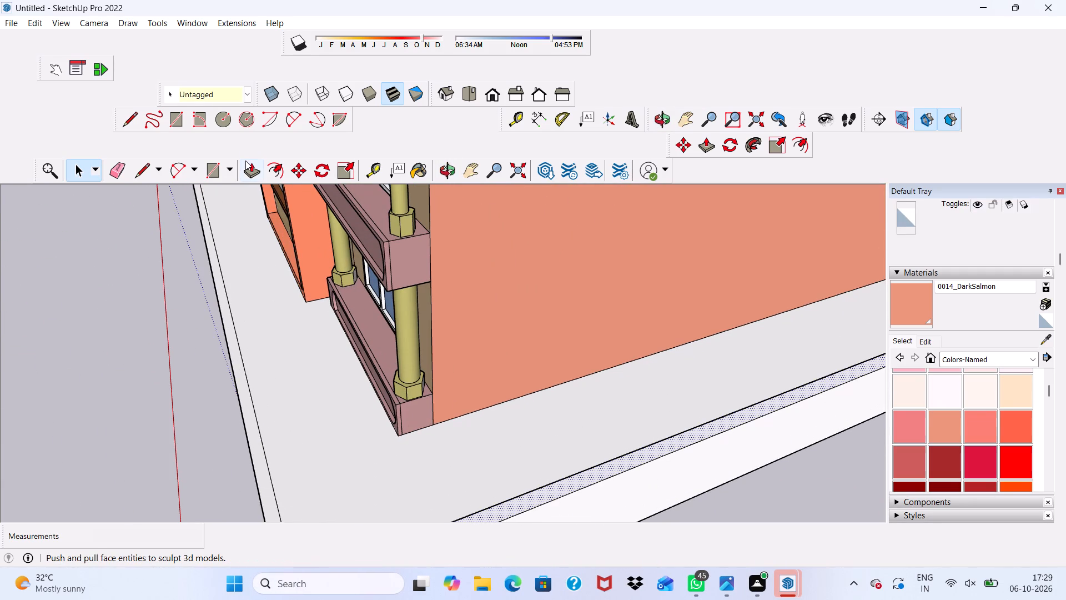
left_click(249, 166)
scroll(549, 468, "up", 2)
left_click(585, 476)
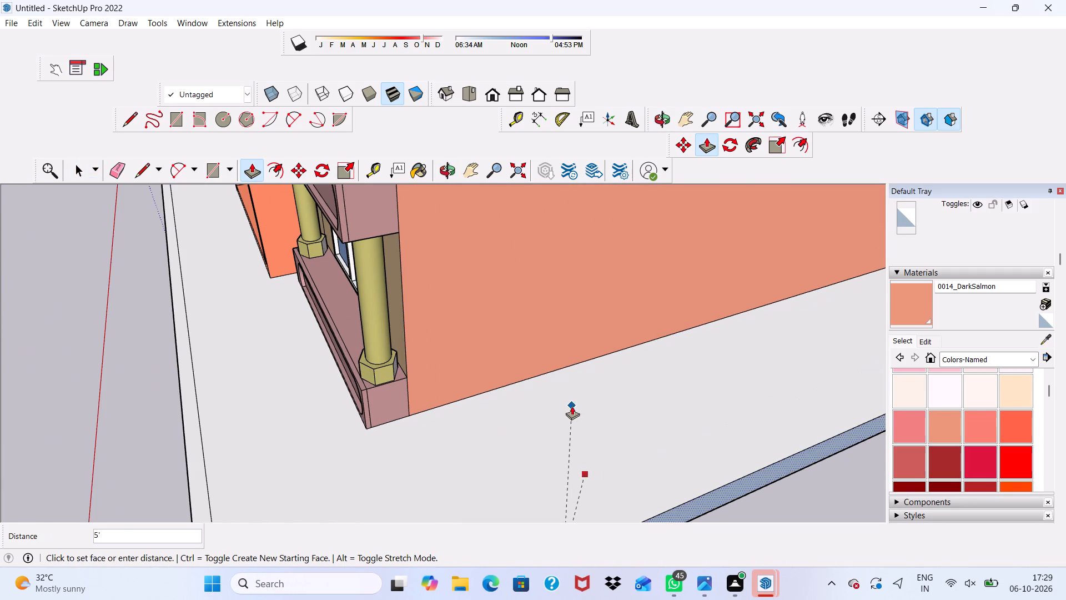
scroll(574, 412, "down", 5)
scroll(345, 68, "down", 7)
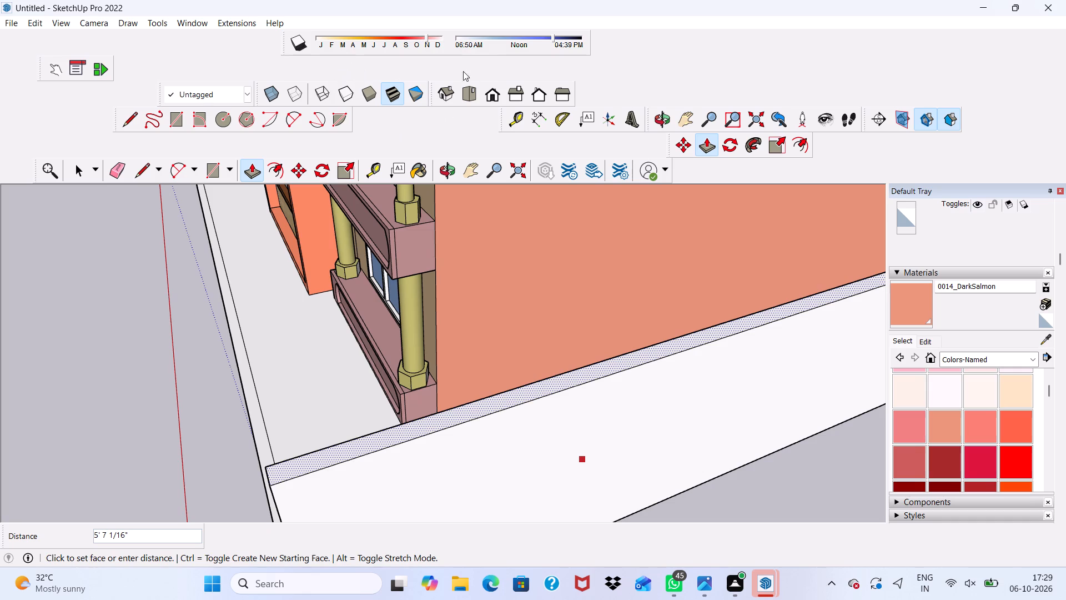
scroll(463, 71, "down", 7)
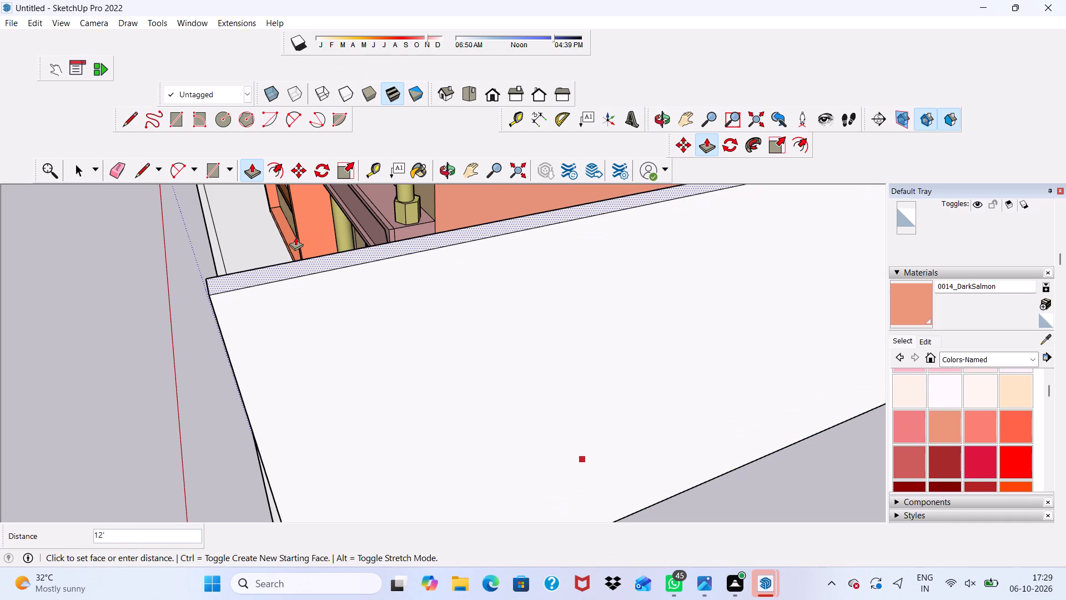
type("5'")
key("Return")
Review the raised boundary wall around the building from the front and both sides.
scroll(289, 224, "down", 2)
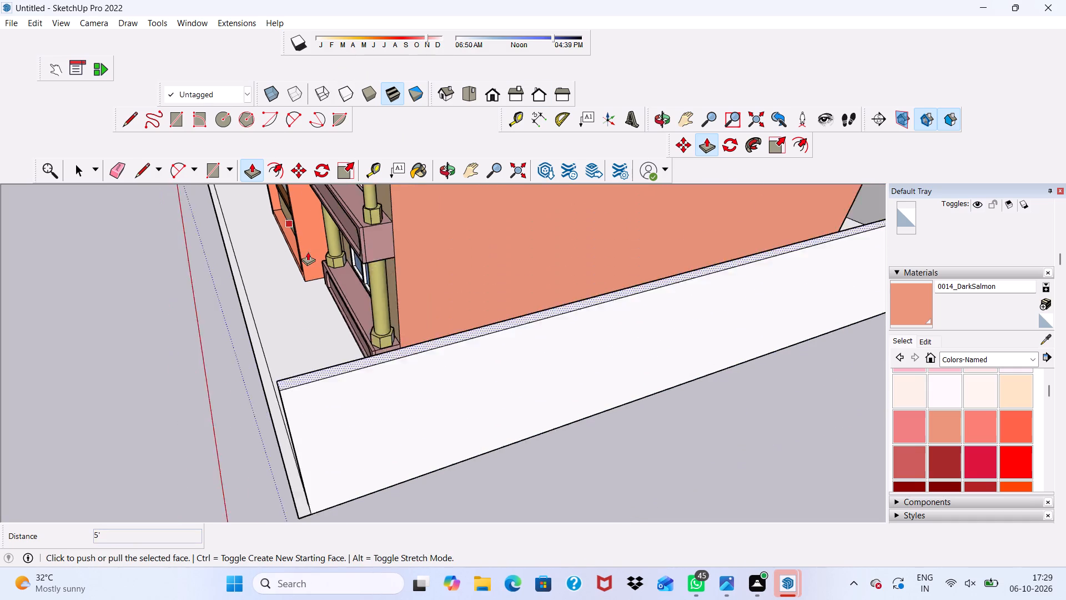
scroll(308, 252, "down", 5)
middle_click_drag(220, 353, 469, 291)
scroll(604, 269, "up", 4)
scroll(604, 269, "down", 10)
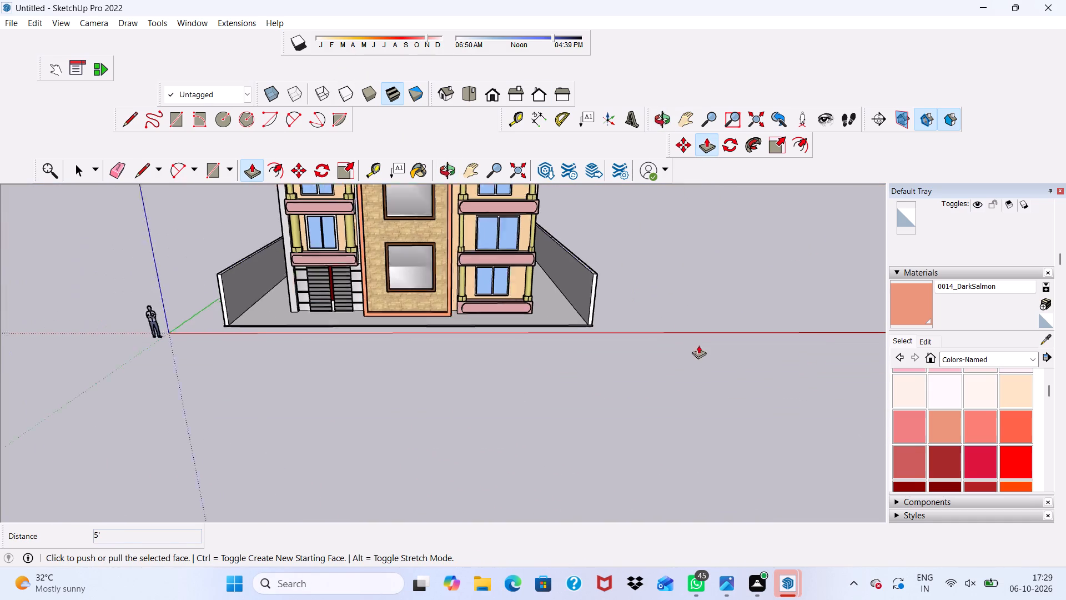
scroll(698, 345, "down", 1)
scroll(483, 343, "up", 2)
key("space")
scroll(481, 308, "down", 3)
middle_click_drag(543, 303, 471, 308)
scroll(604, 308, "down", 1)
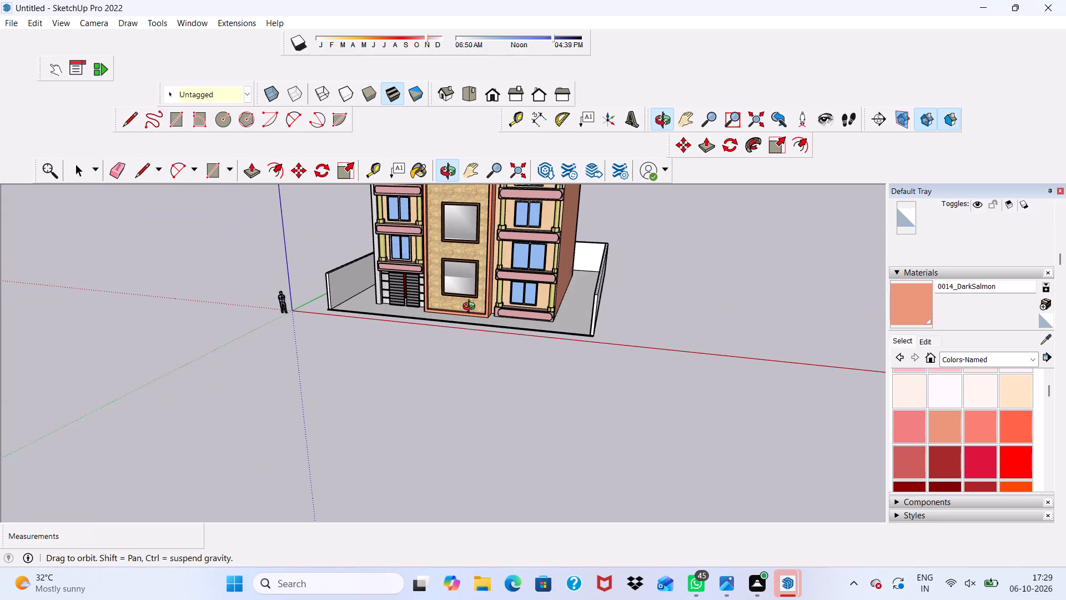
middle_click_drag(471, 308, 472, 299)
scroll(472, 299, "up", 3)
scroll(472, 299, "down", 1)
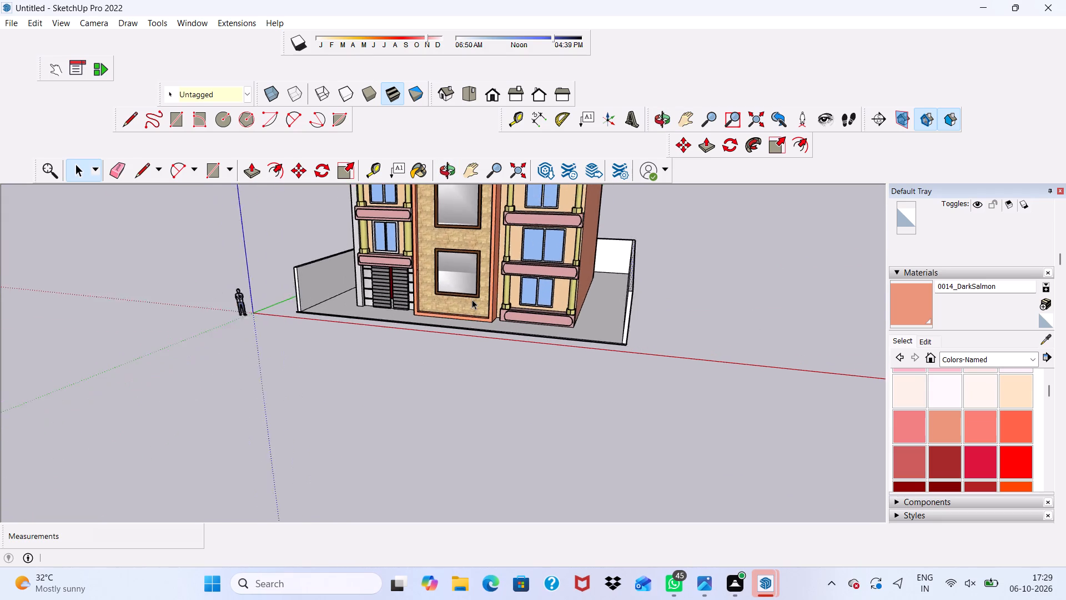
scroll(472, 299, "down", 4)
middle_click_drag(500, 309, 615, 288)
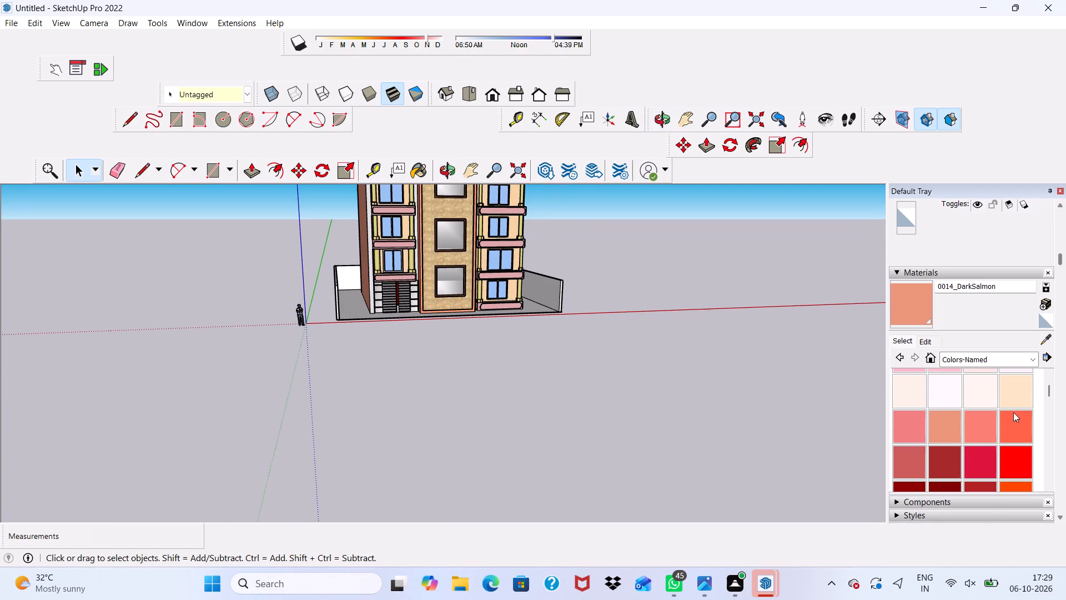
Paint the front end, inner and outer faces and top of the boundary side wall farthest from the gate with 0014_DarkSalmon.
left_click(944, 430)
scroll(740, 349, "up", 8)
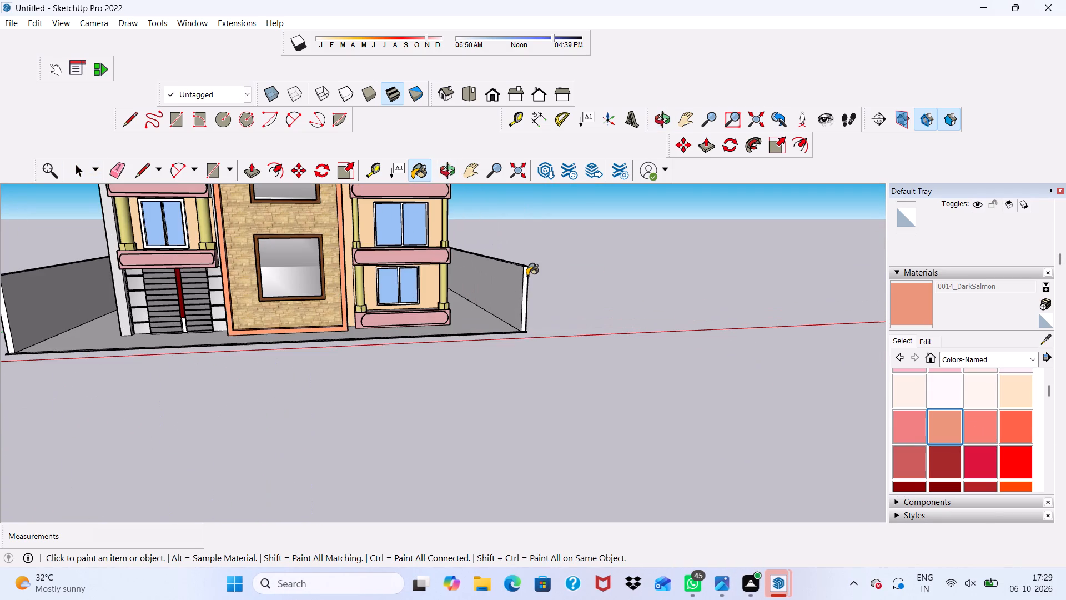
left_click(527, 276)
scroll(521, 283, "up", 4)
left_click(521, 283)
middle_click_drag(540, 267, 339, 350)
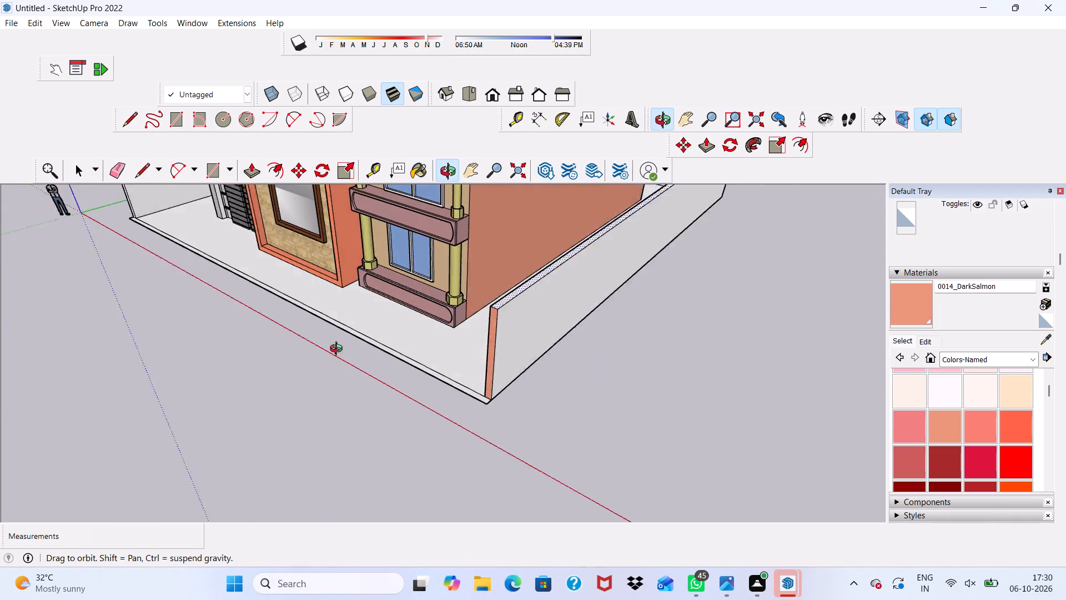
middle_click_drag(339, 350, 316, 341)
left_click(510, 338)
scroll(499, 296, "up", 4)
left_click(499, 296)
scroll(557, 310, "down", 5)
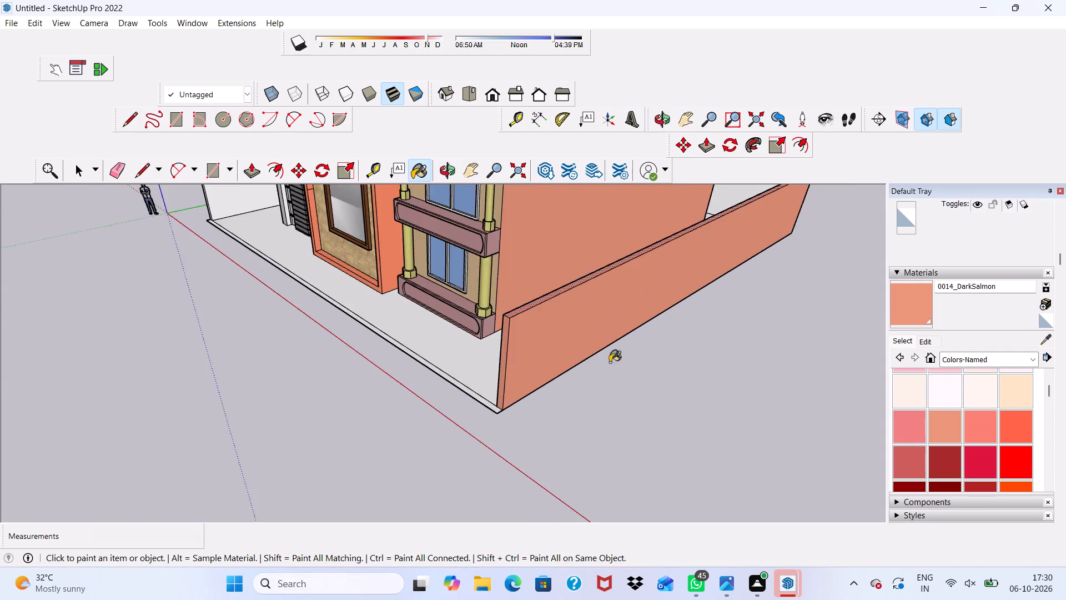
Paint the outer face, front end and inner face of the boundary side wall nearest the entrance gate with 0014_DarkSalmon.
scroll(610, 362, "down", 4)
scroll(466, 371, "up", 1)
scroll(466, 371, "down", 3)
middle_click_drag(467, 371, 767, 294)
scroll(157, 364, "up", 4)
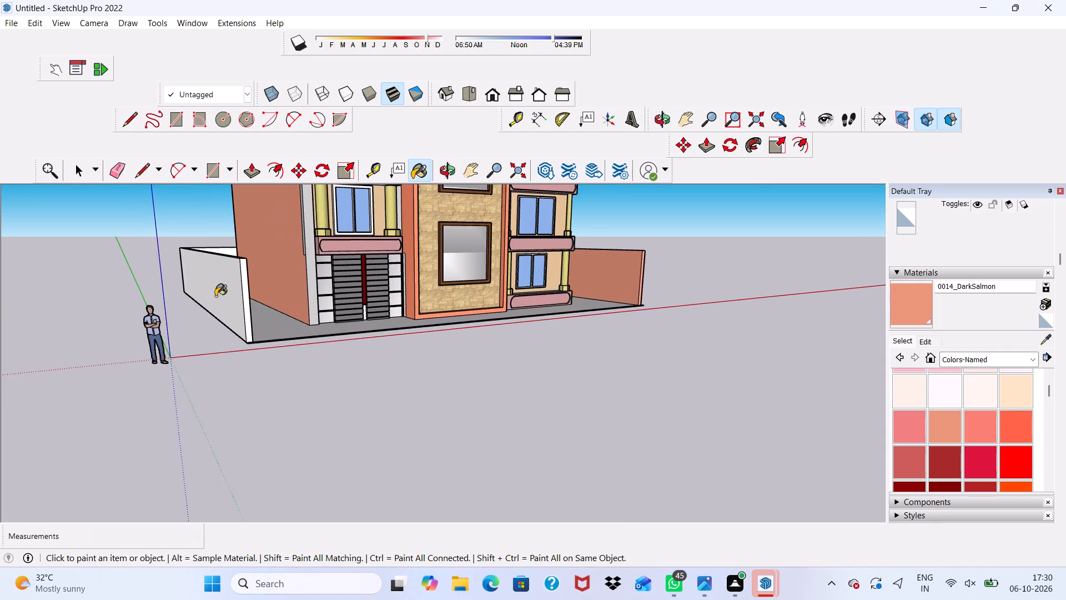
scroll(215, 296, "up", 1)
left_click(225, 294)
scroll(238, 283, "up", 4)
left_click(251, 263)
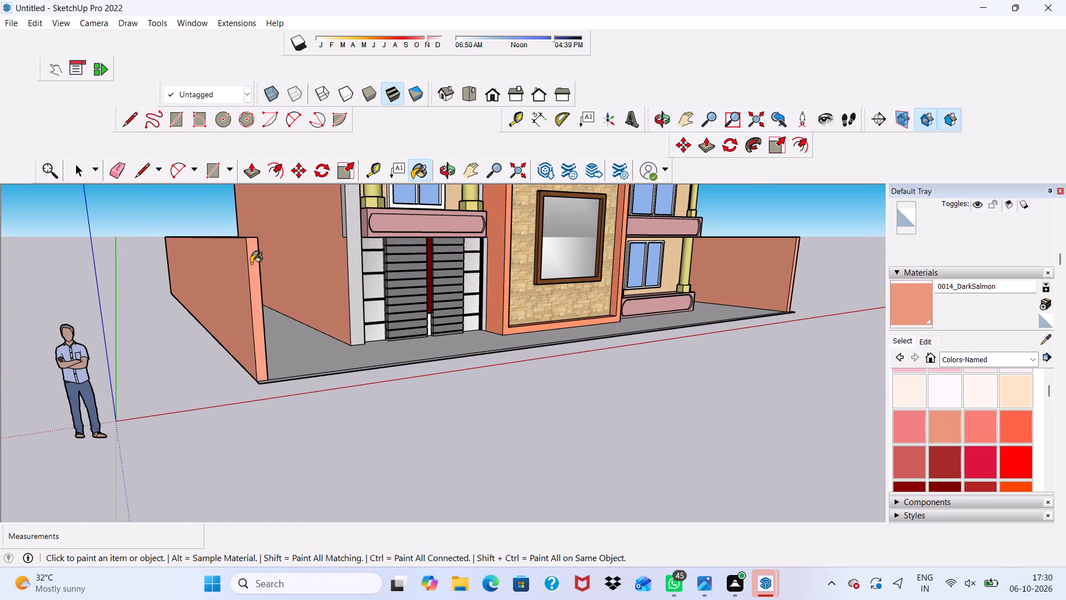
scroll(251, 263, "down", 4)
middle_click_drag(253, 263, 260, 388)
scroll(248, 316, "up", 4)
middle_click_drag(246, 329, 153, 279)
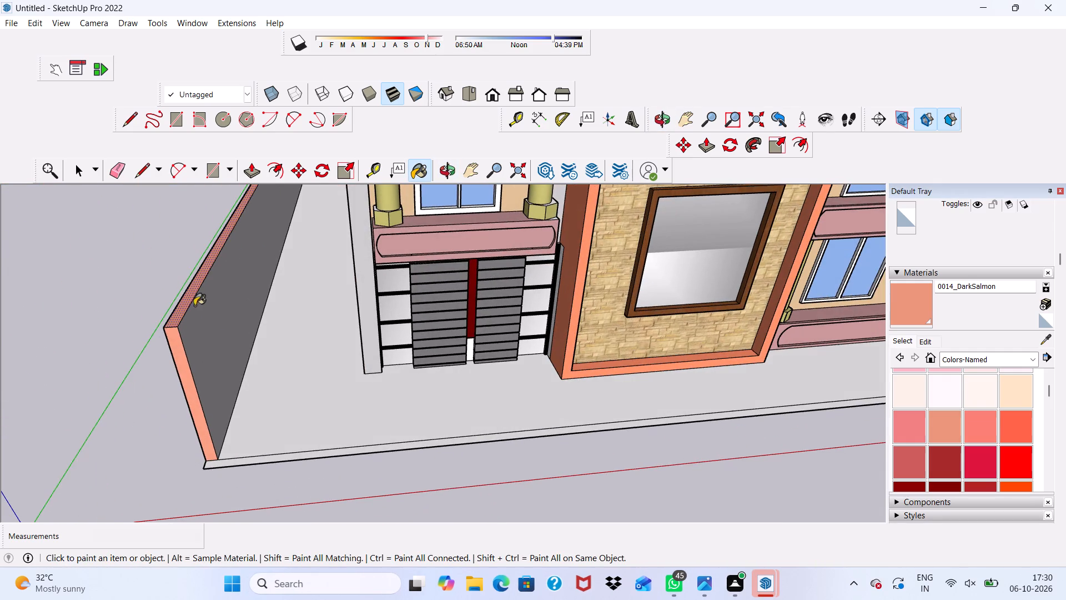
left_click(212, 316)
Paint the rear boundary wall with 0014_DarkSalmon, including its outer face behind the building.
scroll(212, 316, "down", 11)
middle_click_drag(214, 375, 407, 345)
scroll(43, 345, "up", 5)
left_click(38, 322)
scroll(38, 322, "down", 7)
middle_click_drag(157, 389, 706, 280)
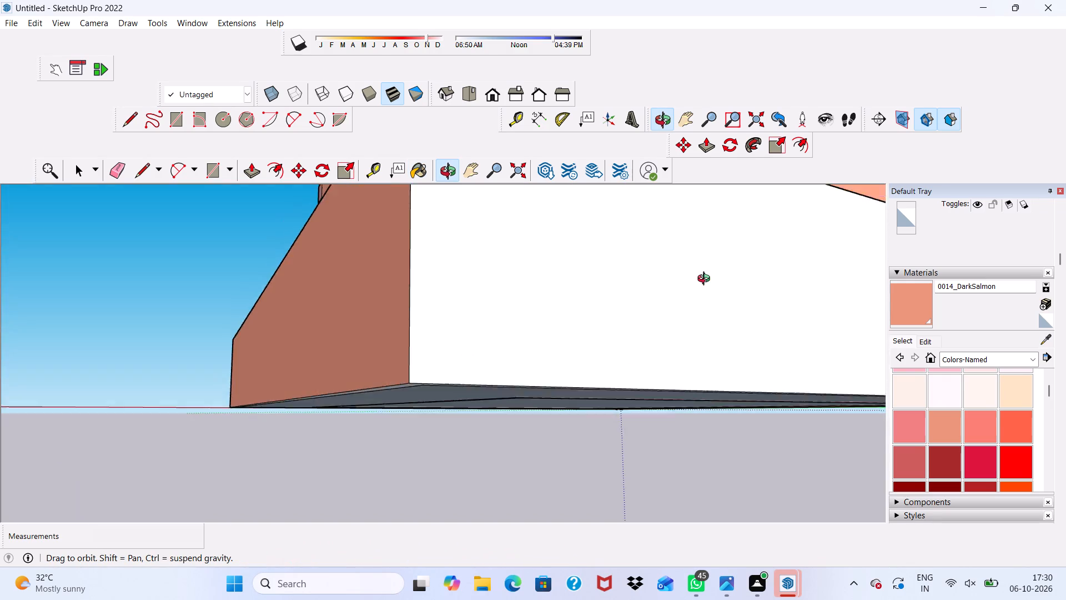
middle_click_drag(706, 280, 592, 331)
scroll(588, 319, "down", 7)
left_click(476, 435)
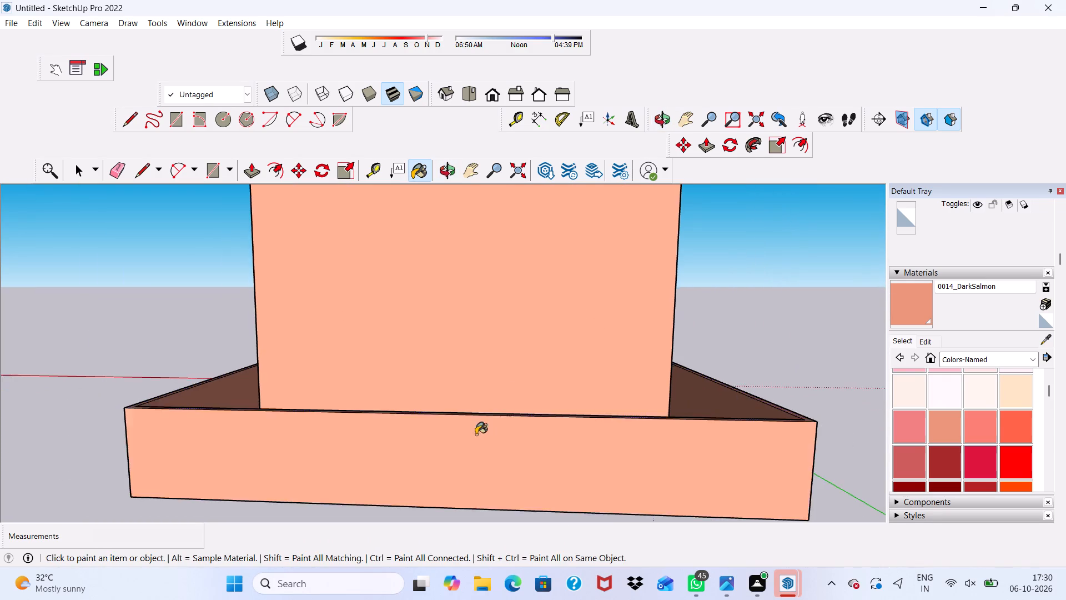
Review the painted boundary wall and the whole building from the rear, side and front.
scroll(476, 434, "up", 1)
scroll(476, 434, "down", 7)
scroll(480, 454, "up", 2)
scroll(492, 461, "down", 1)
middle_click_drag(604, 464, 315, 546)
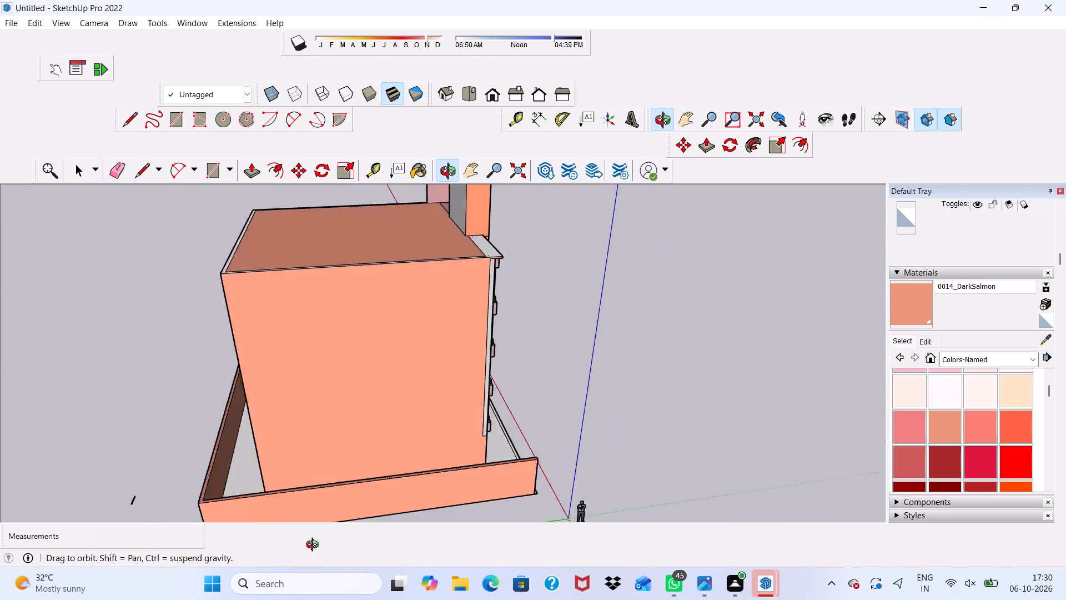
middle_click_drag(315, 546, 0, 486)
key("space")
scroll(494, 523, "down", 4)
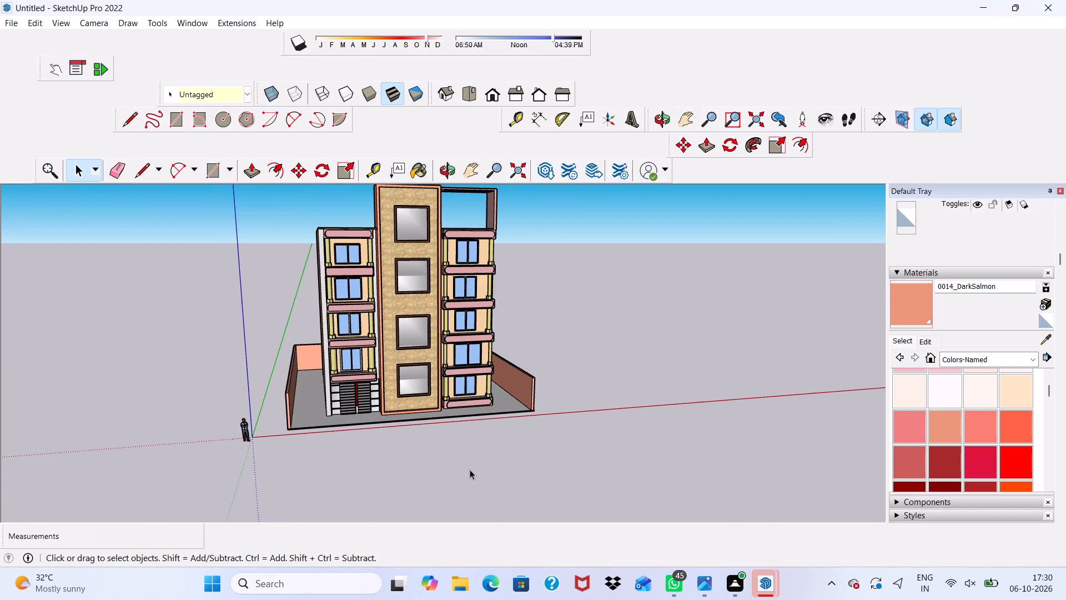
middle_click_drag(470, 469, 394, 468)
scroll(361, 389, "down", 1)
scroll(420, 400, "down", 4)
scroll(418, 402, "up", 4)
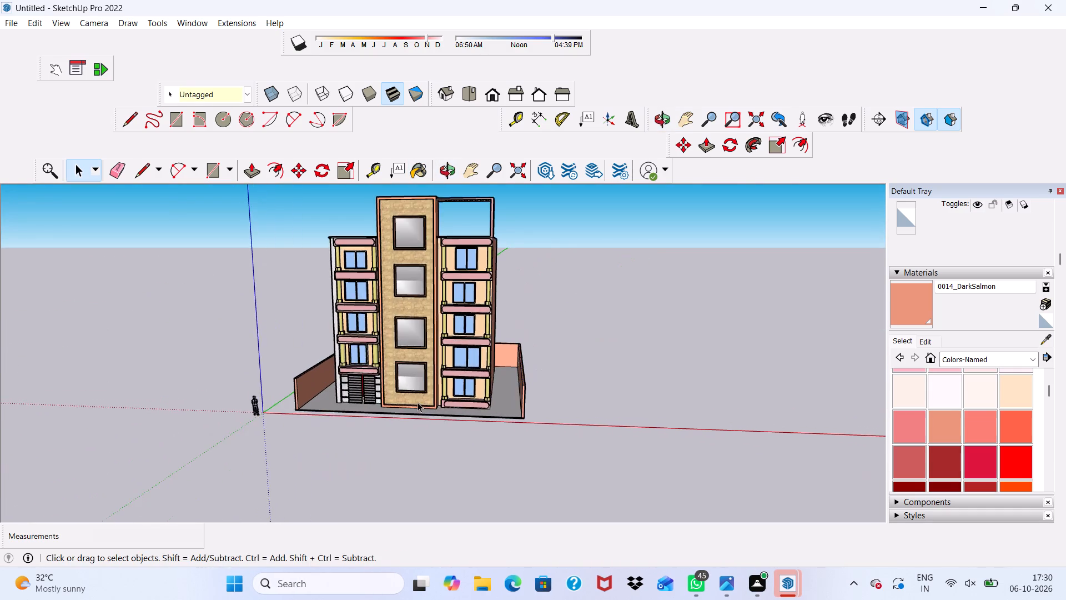
scroll(408, 382, "up", 8)
scroll(408, 382, "down", 1)
scroll(408, 382, "up", 1)
scroll(408, 382, "down", 1)
scroll(408, 382, "up", 1)
scroll(408, 382, "down", 10)
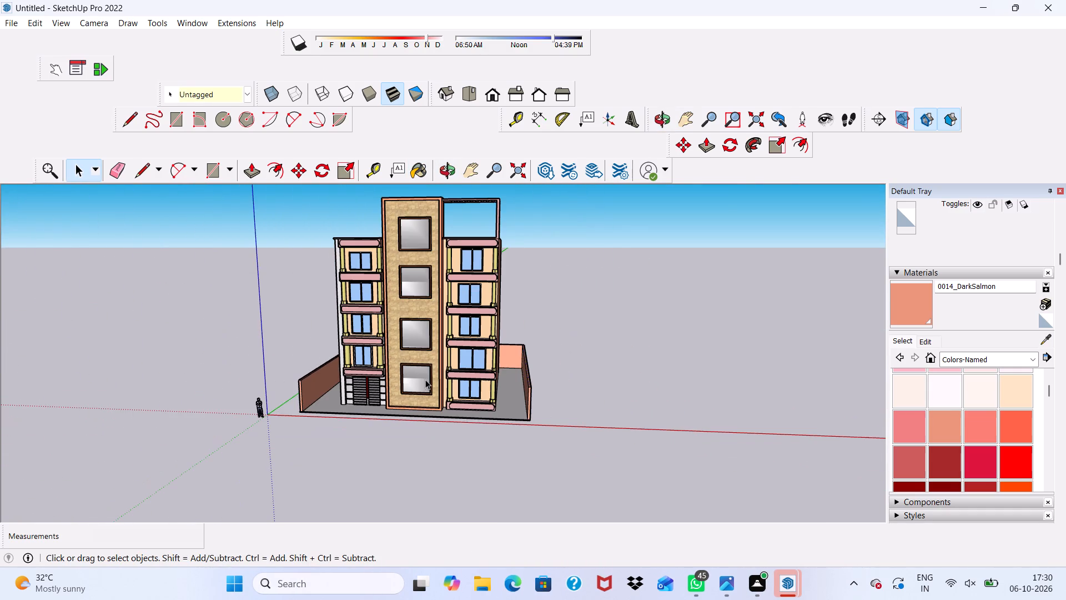
Import the Glass+Wall model from the Downloads folder.
left_click(2, 8)
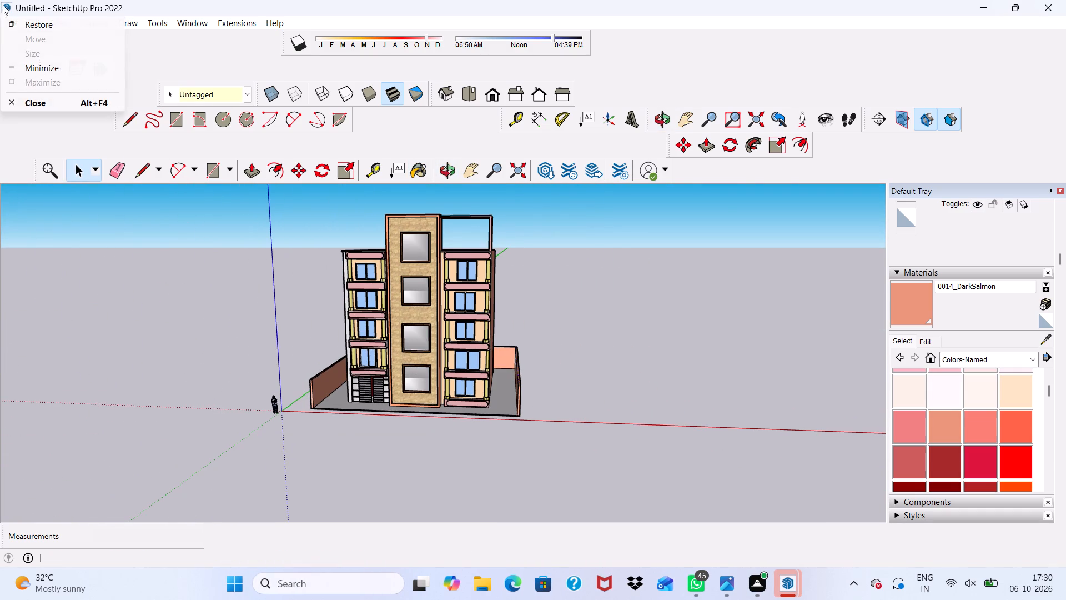
left_click(113, 219)
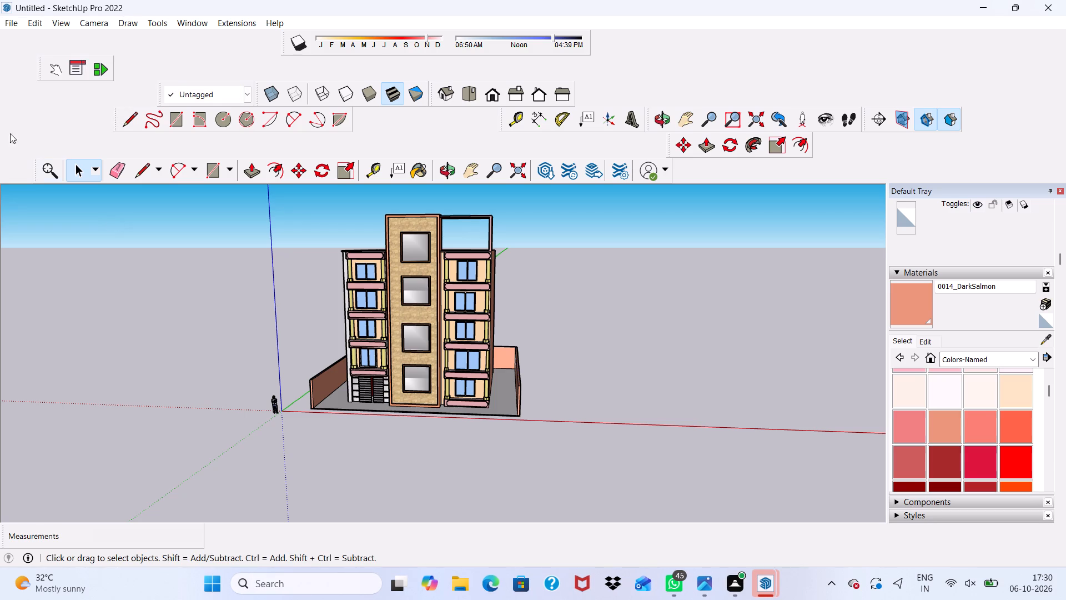
left_click(4, 26)
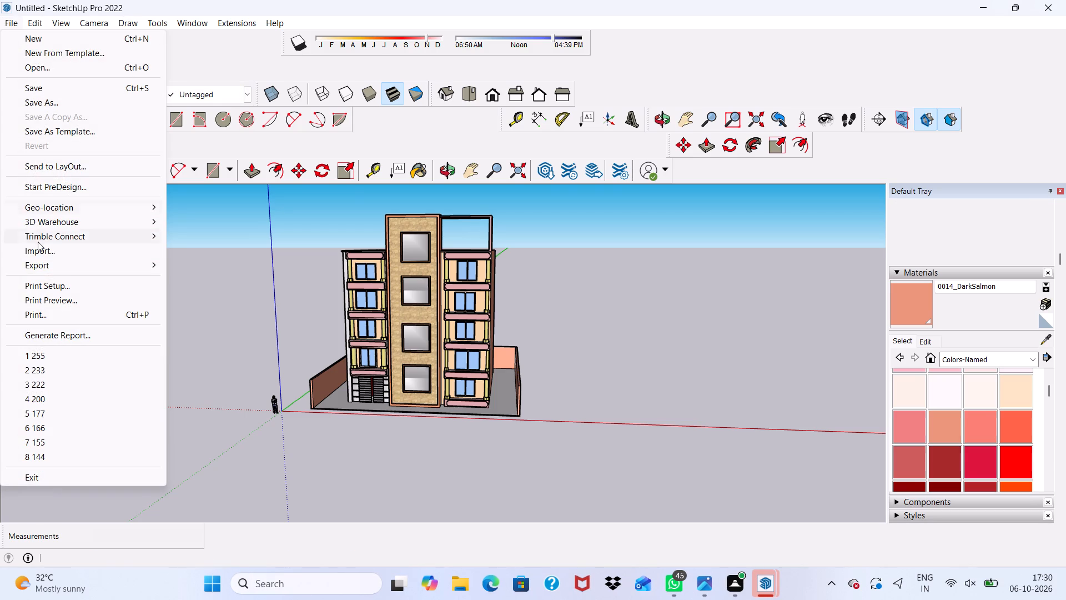
left_click(37, 246)
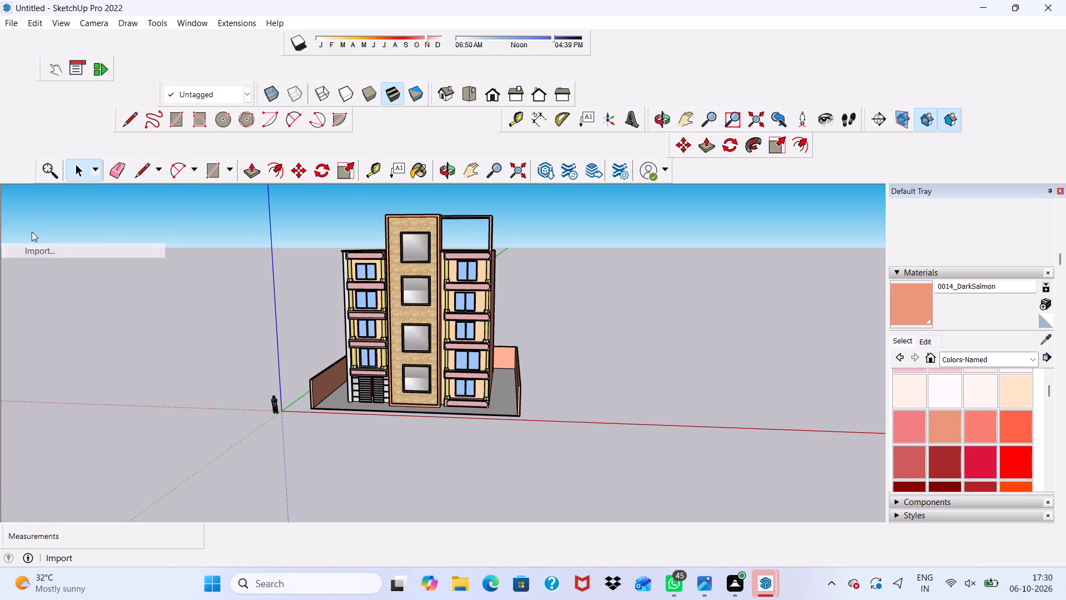
scroll(470, 263, "down", 4)
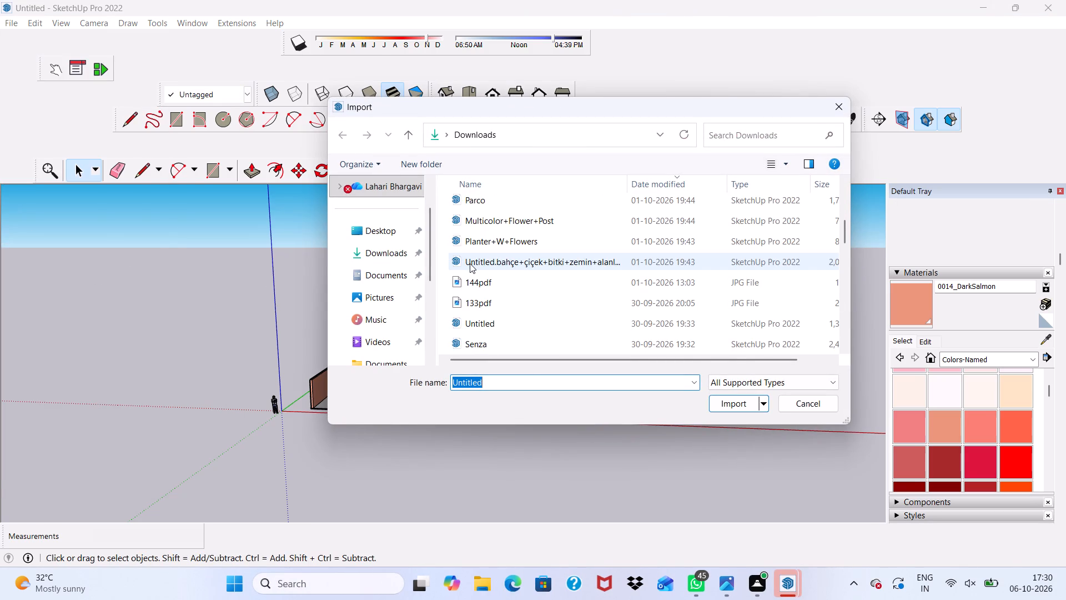
scroll(470, 263, "down", 3)
scroll(470, 263, "up", 2)
scroll(470, 263, "down", 1)
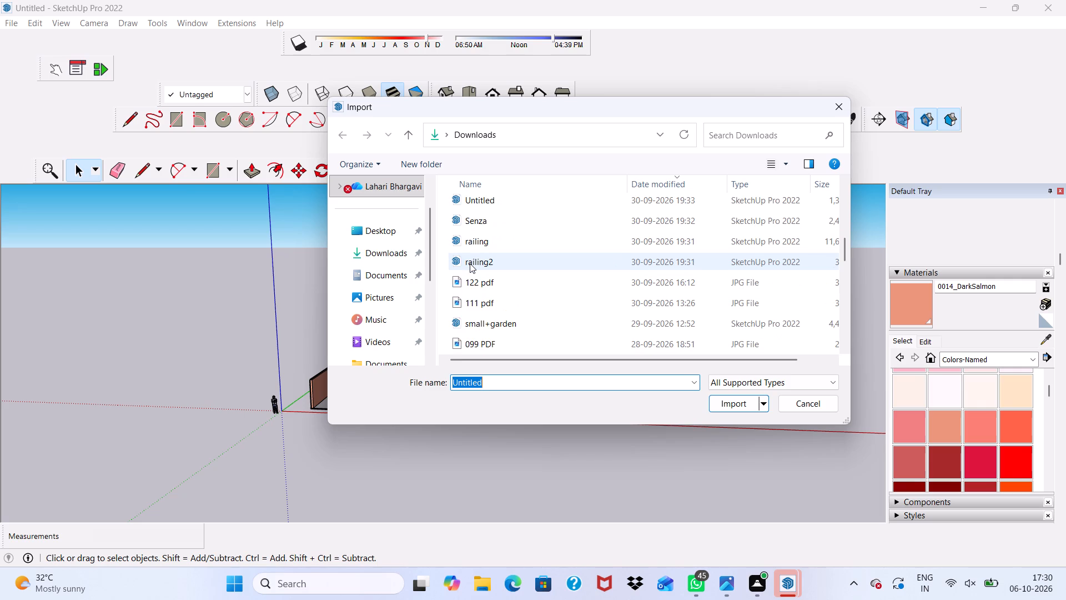
scroll(470, 263, "down", 4)
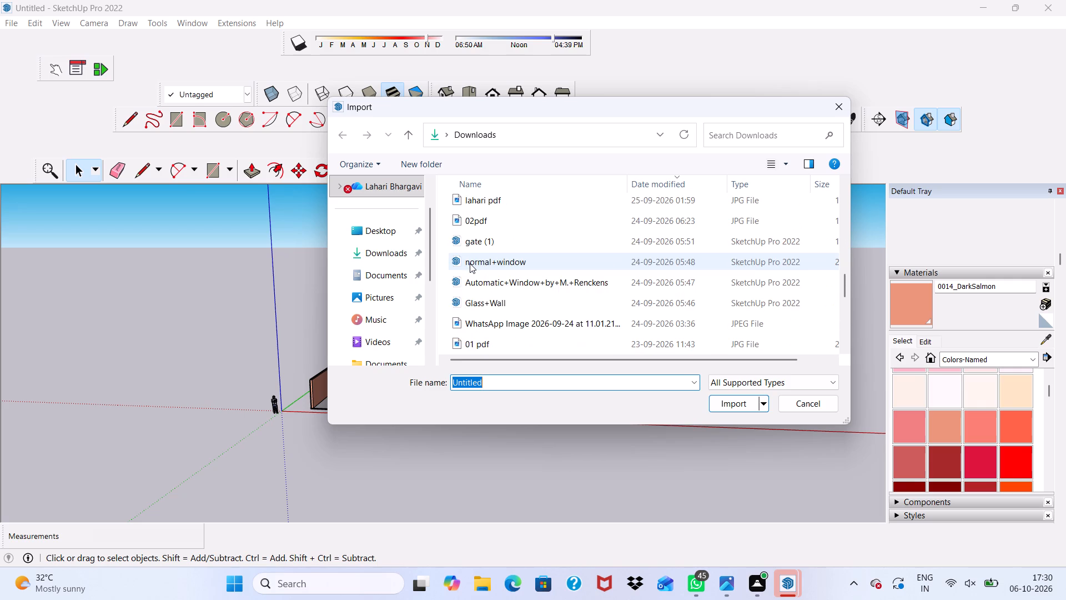
scroll(488, 266, "down", 1)
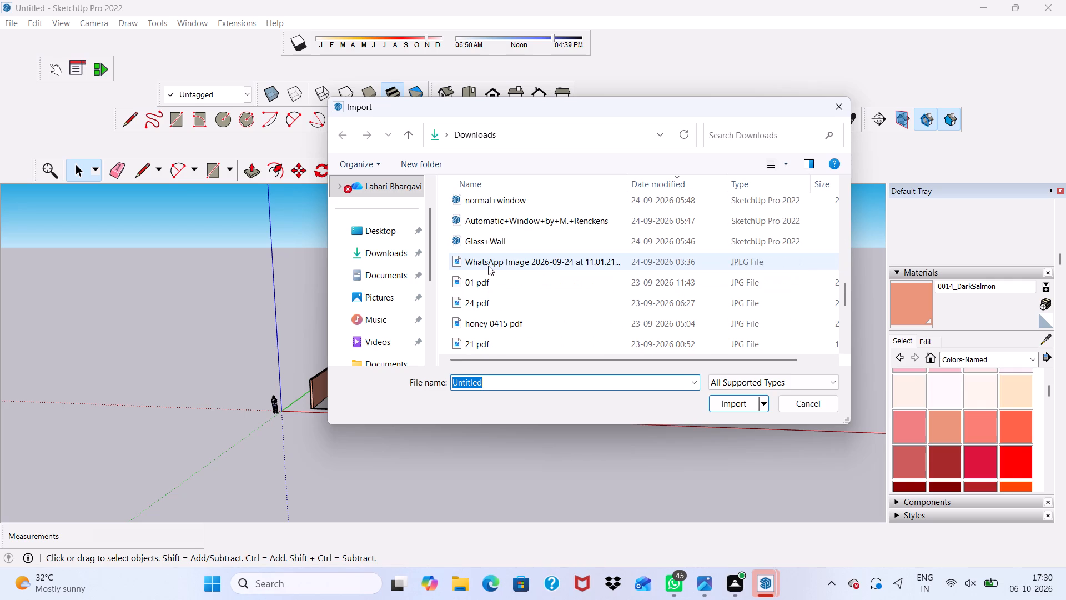
left_click(484, 244)
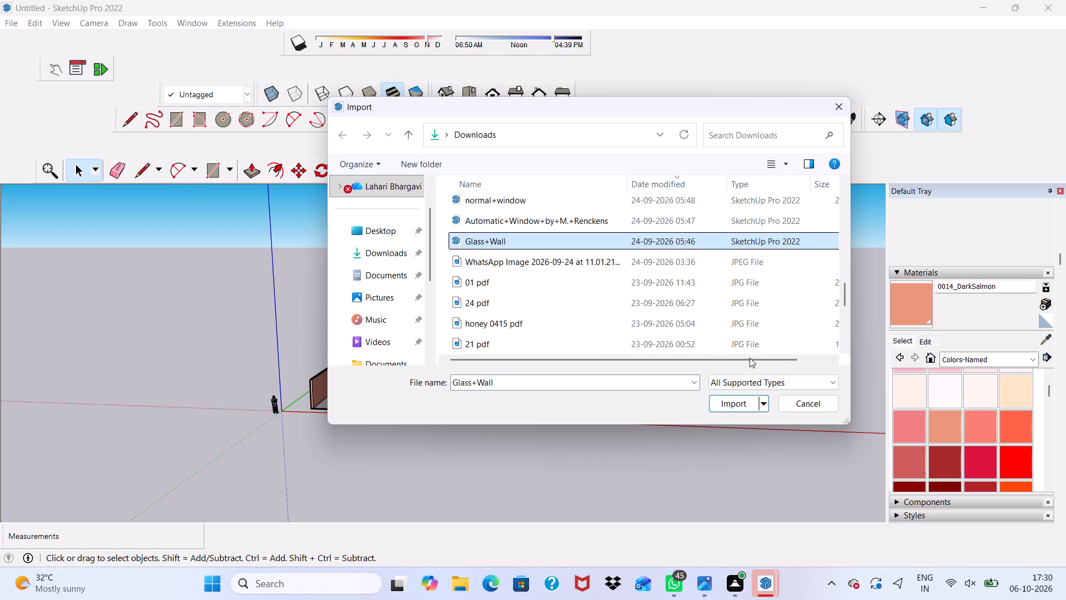
left_click(733, 403)
Place the imported glass wall on the ground in front of the building.
scroll(341, 297, "up", 3)
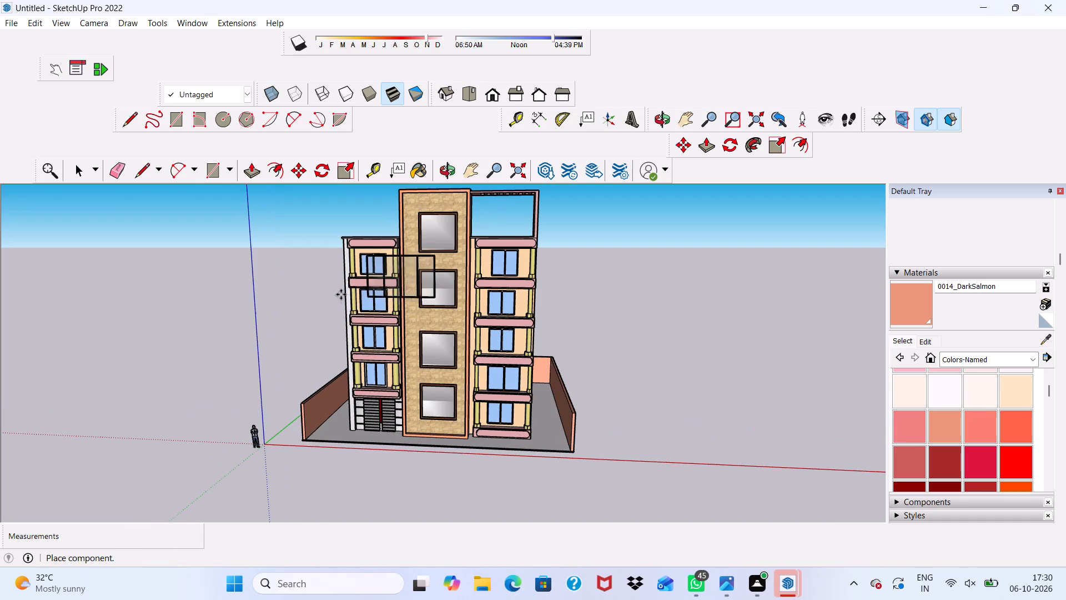
scroll(346, 281, "up", 2)
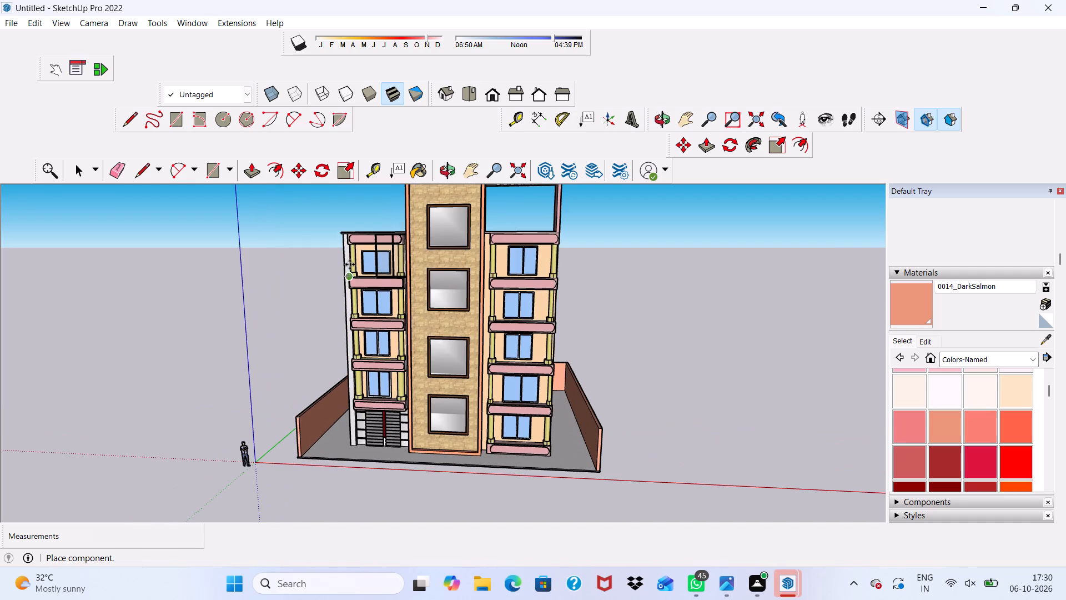
scroll(354, 217, "up", 3)
scroll(357, 219, "down", 1)
middle_click_drag(369, 253, 411, 364)
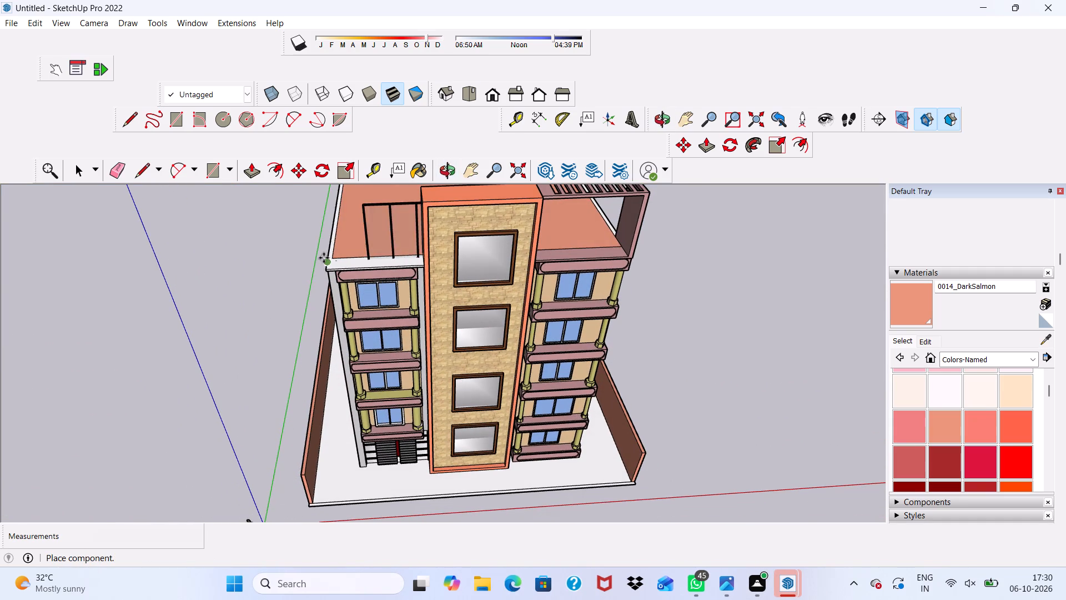
scroll(311, 269, "up", 1)
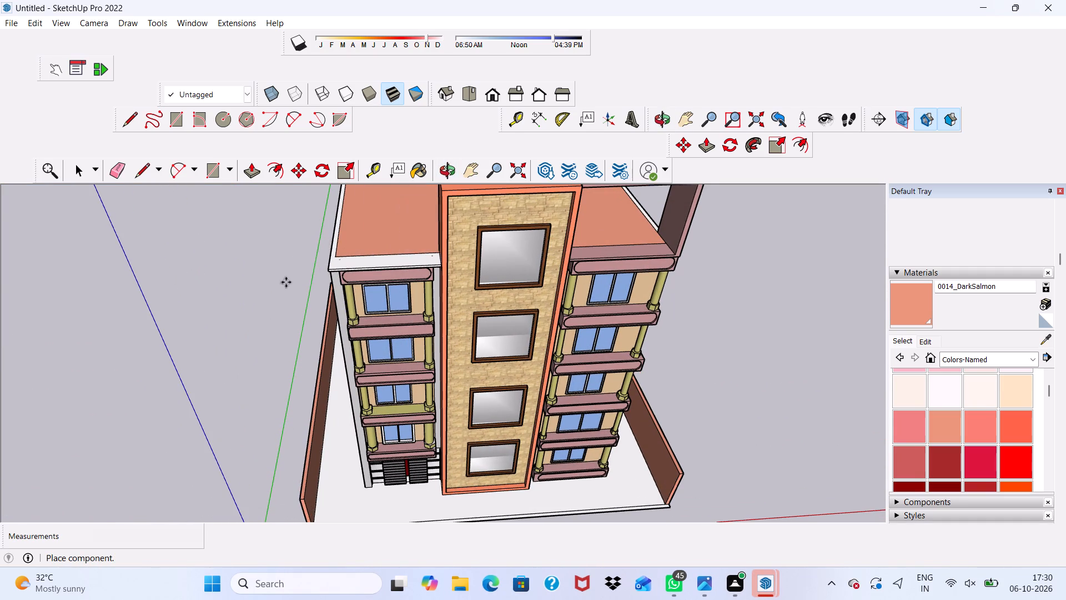
scroll(312, 244, "up", 1)
scroll(312, 244, "down", 4)
scroll(349, 327, "down", 1)
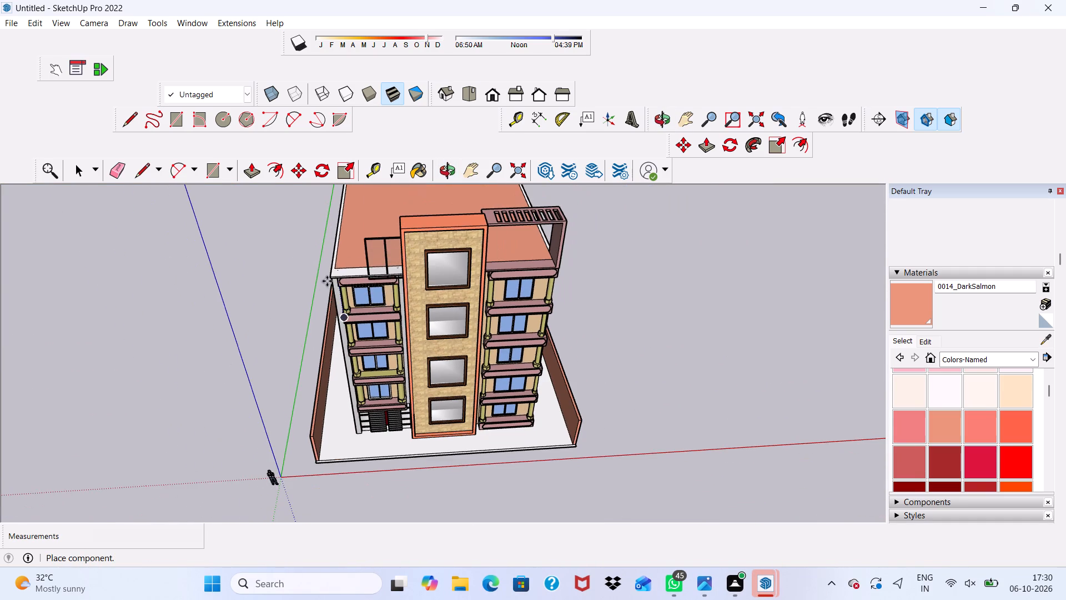
scroll(327, 280, "down", 3)
middle_click_drag(373, 413, 361, 323)
scroll(361, 323, "down", 1)
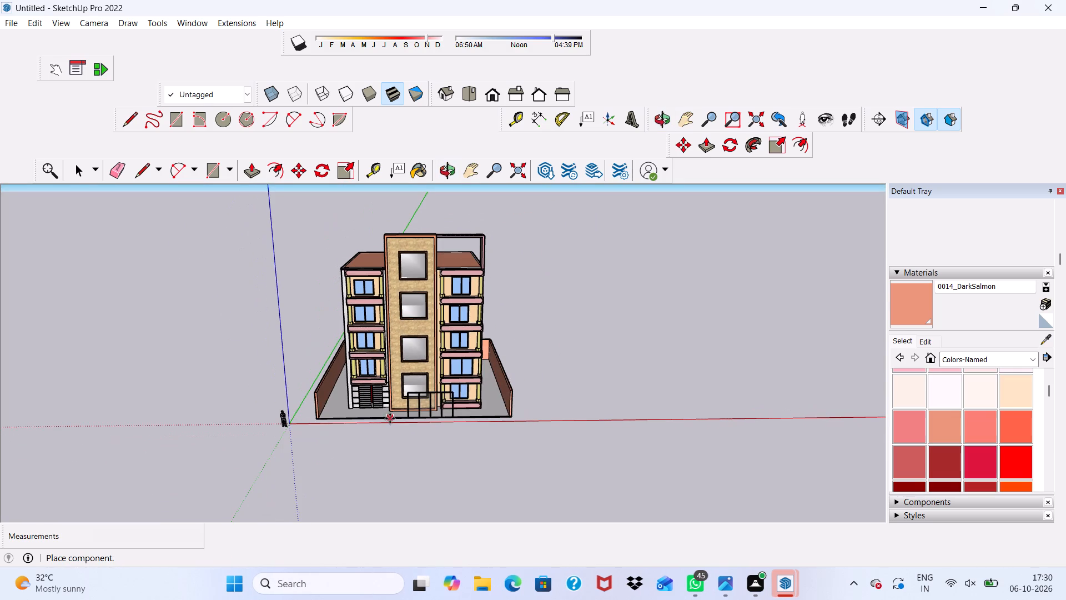
left_click(376, 434)
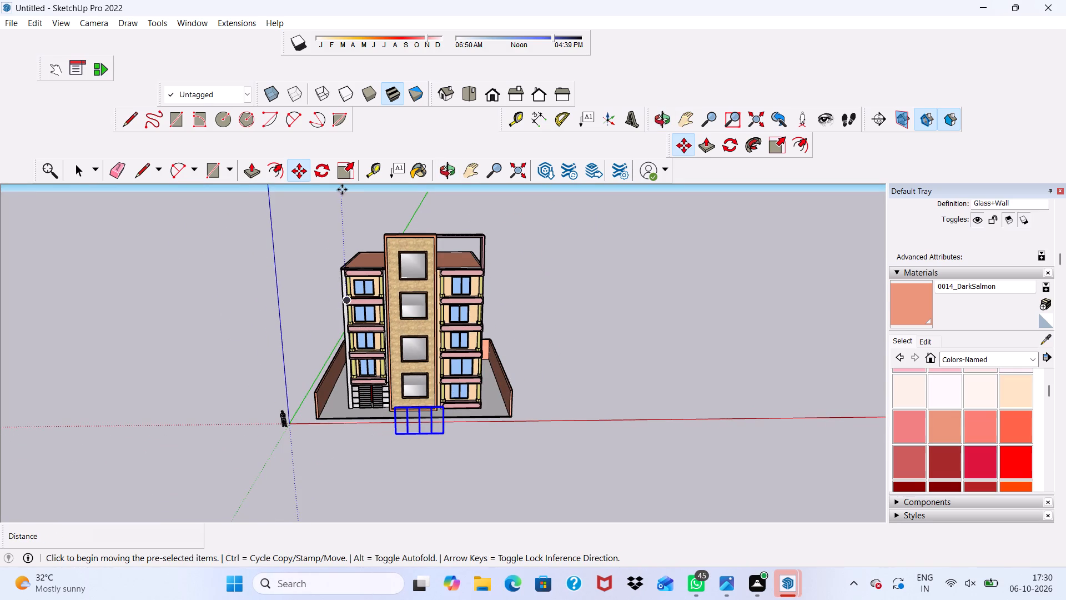
Scale the glass wall down uniformly from its upper corner.
left_click(345, 173)
scroll(463, 424, "up", 4)
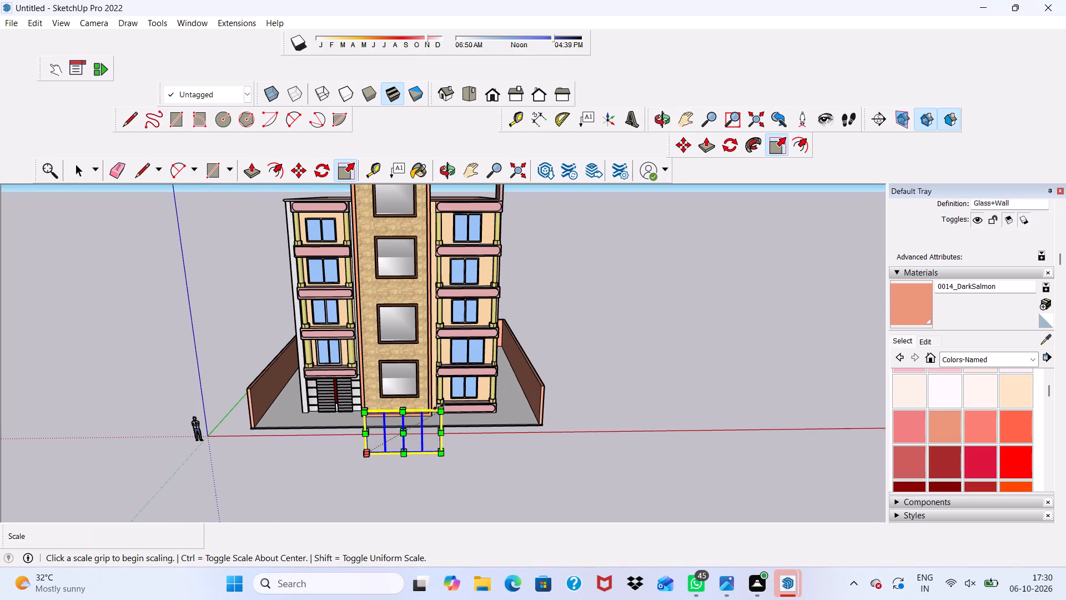
left_click_drag(436, 414, 433, 411)
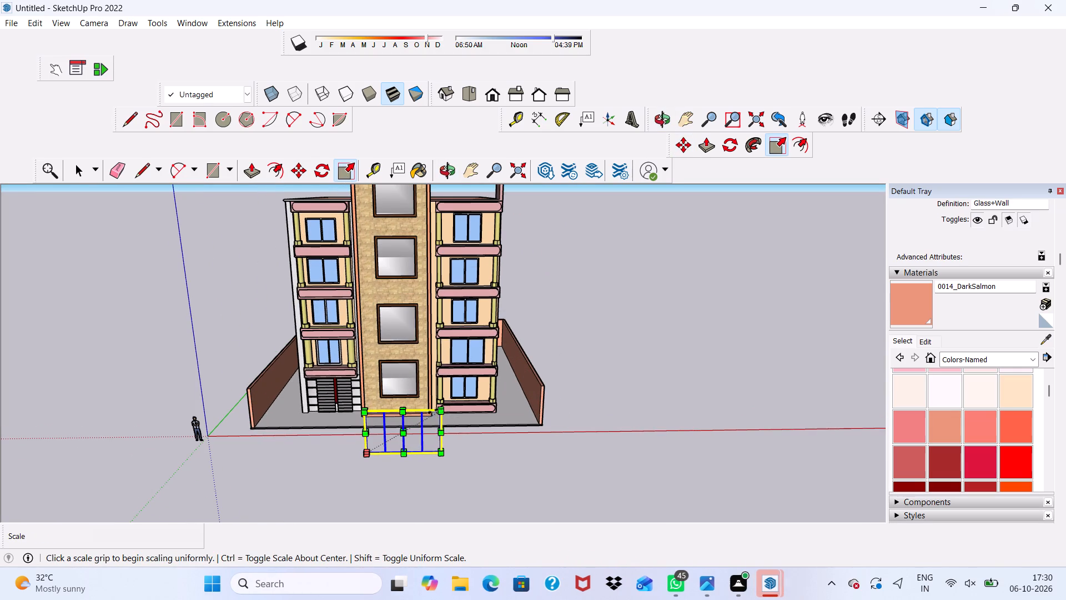
left_click_drag(433, 411, 419, 438)
Stretch the glass wall wider along the red axis from its side edge.
scroll(428, 444, "up", 6)
middle_click_drag(428, 444, 342, 436)
scroll(342, 436, "up", 11)
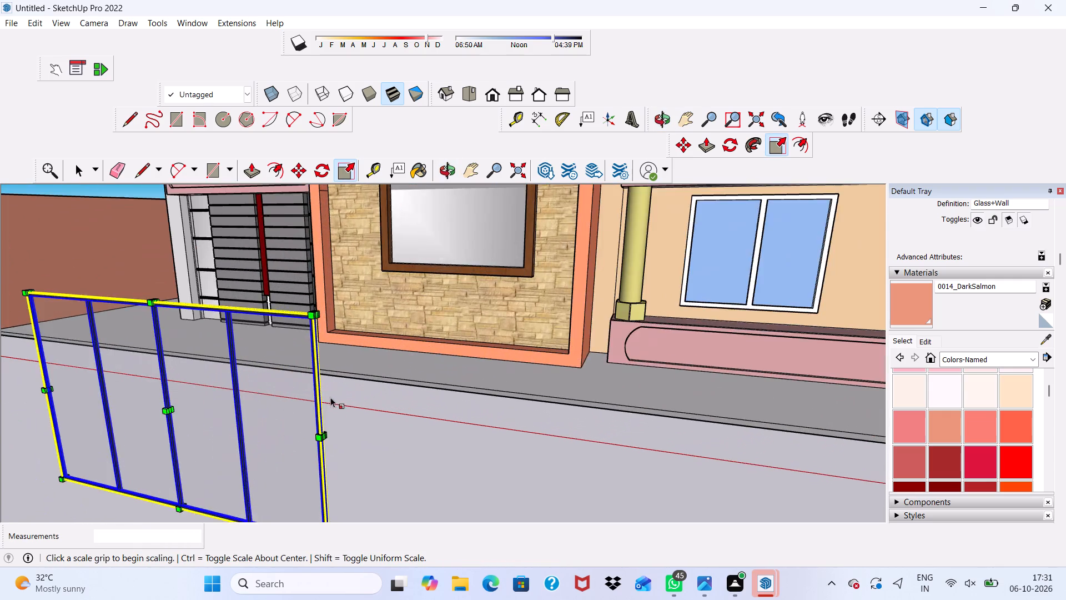
scroll(339, 460, "up", 10)
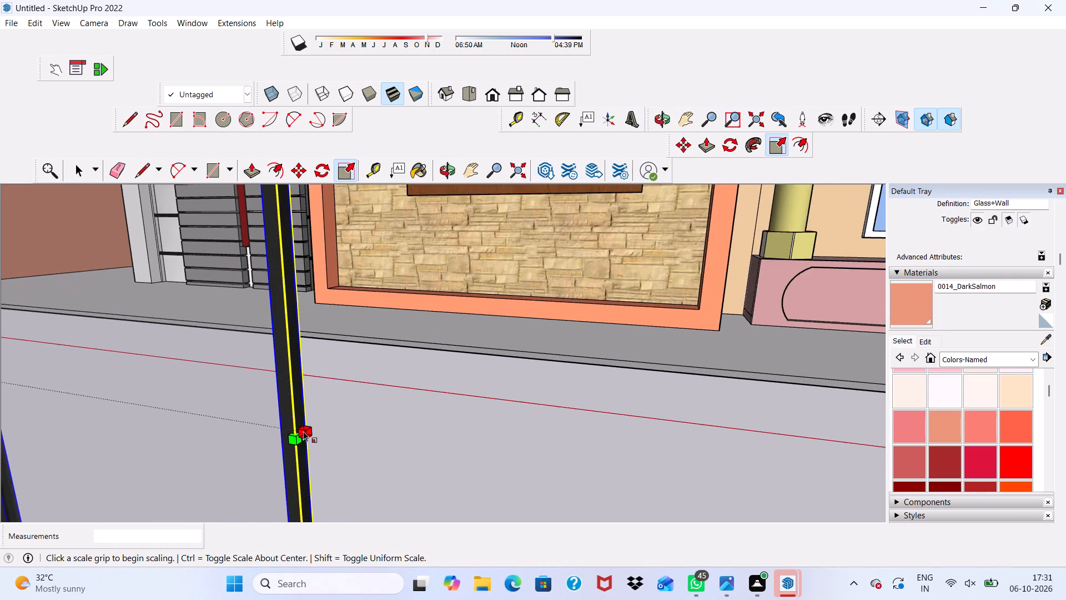
scroll(303, 431, "up", 1)
scroll(271, 431, "down", 3)
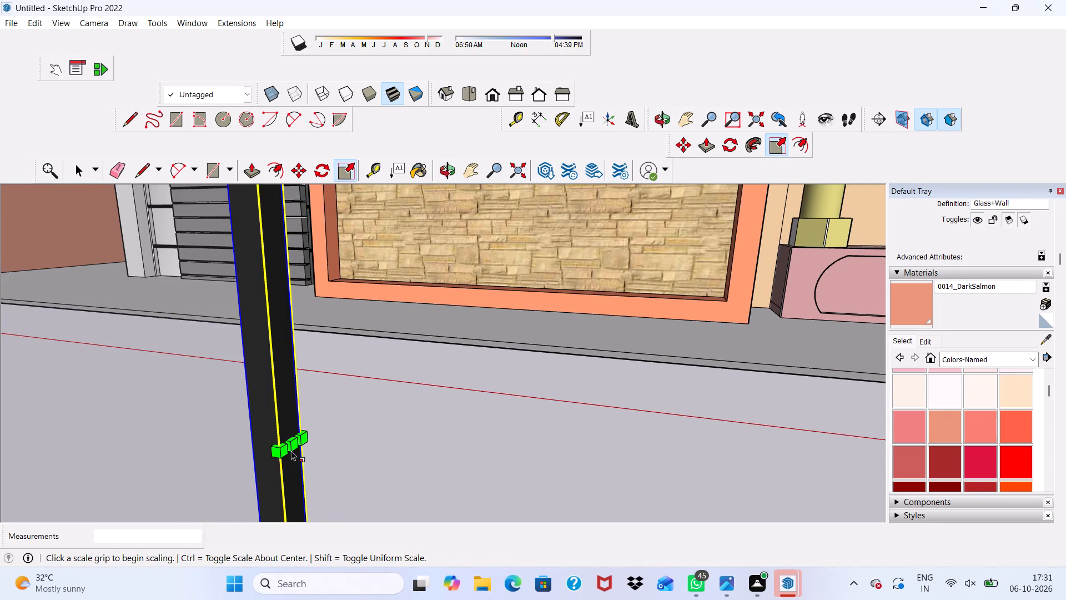
left_click_drag(291, 446, 739, 408)
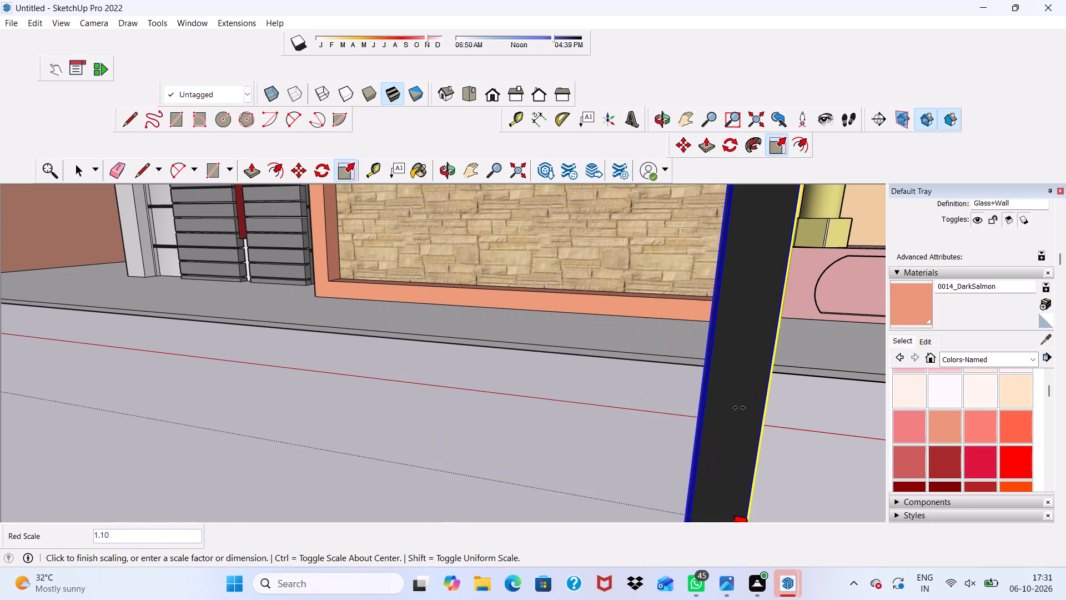
left_click_drag(739, 408, 767, 405)
Scale the whole glass wall down uniformly from its upper corner towards the opposite lower corner.
scroll(515, 457, "down", 5)
scroll(515, 459, "up", 1)
scroll(515, 458, "down", 15)
scroll(510, 354, "up", 1)
scroll(510, 355, "down", 5)
scroll(519, 370, "up", 1)
scroll(519, 372, "down", 1)
scroll(584, 425, "up", 2)
scroll(577, 383, "down", 1)
scroll(585, 377, "up", 1)
scroll(584, 376, "down", 1)
middle_click_drag(584, 376, 550, 344)
left_click_drag(552, 237, 552, 247)
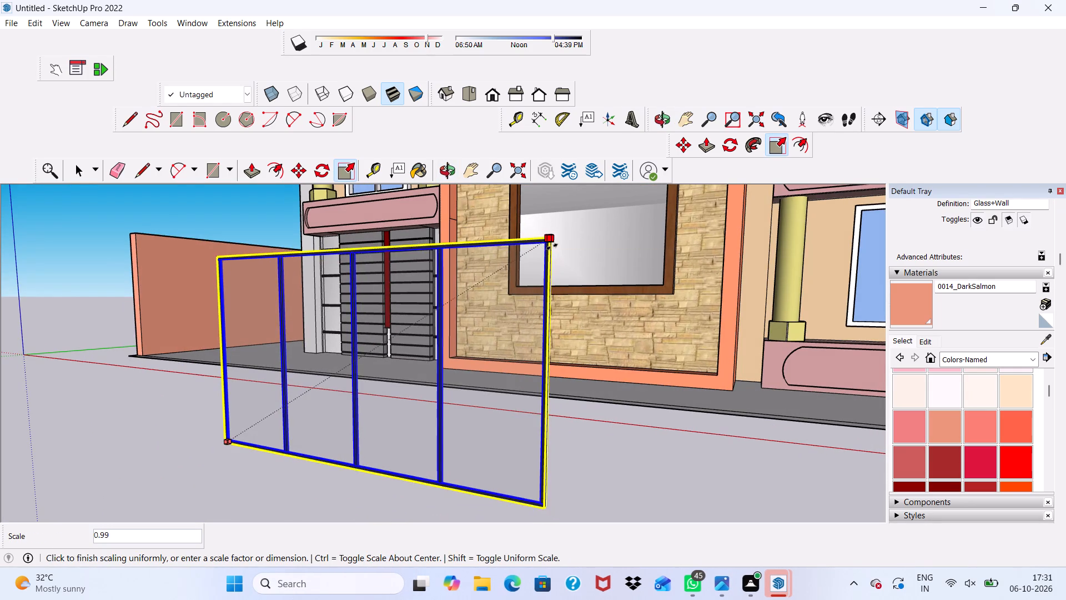
left_click_drag(552, 247, 401, 331)
Scale the glass wall along the red and green axes by 1.00 and -0.35.
scroll(423, 433, "up", 5)
scroll(383, 364, "up", 3)
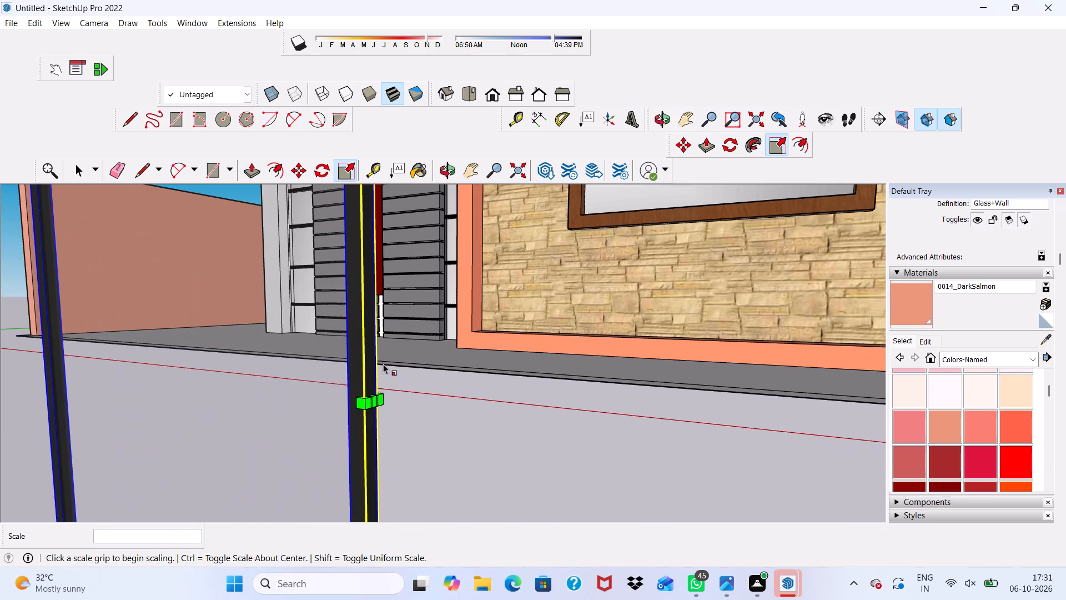
left_click_drag(378, 403, 542, 427)
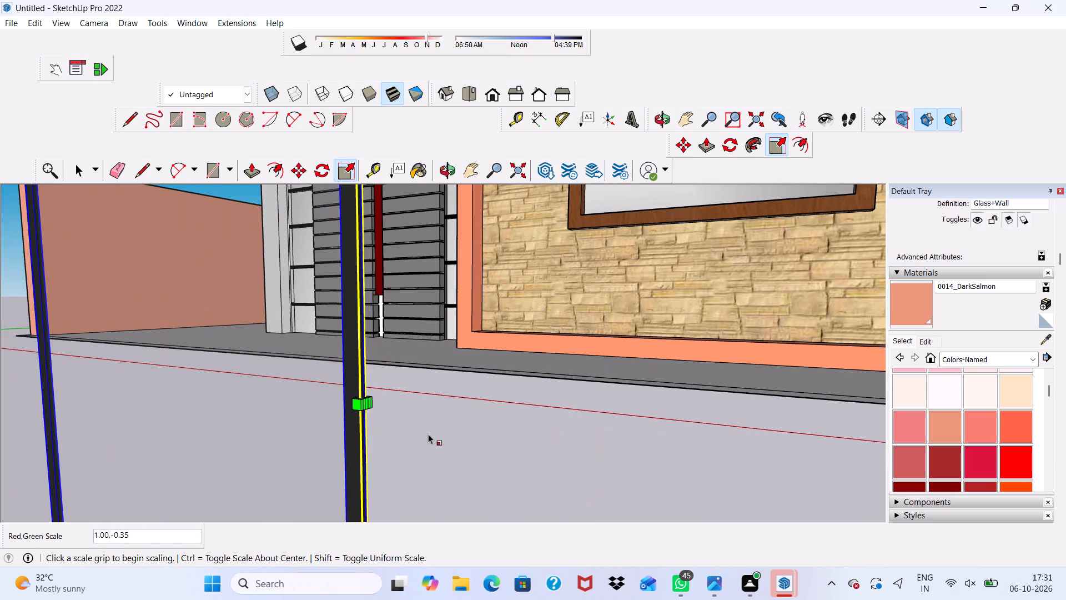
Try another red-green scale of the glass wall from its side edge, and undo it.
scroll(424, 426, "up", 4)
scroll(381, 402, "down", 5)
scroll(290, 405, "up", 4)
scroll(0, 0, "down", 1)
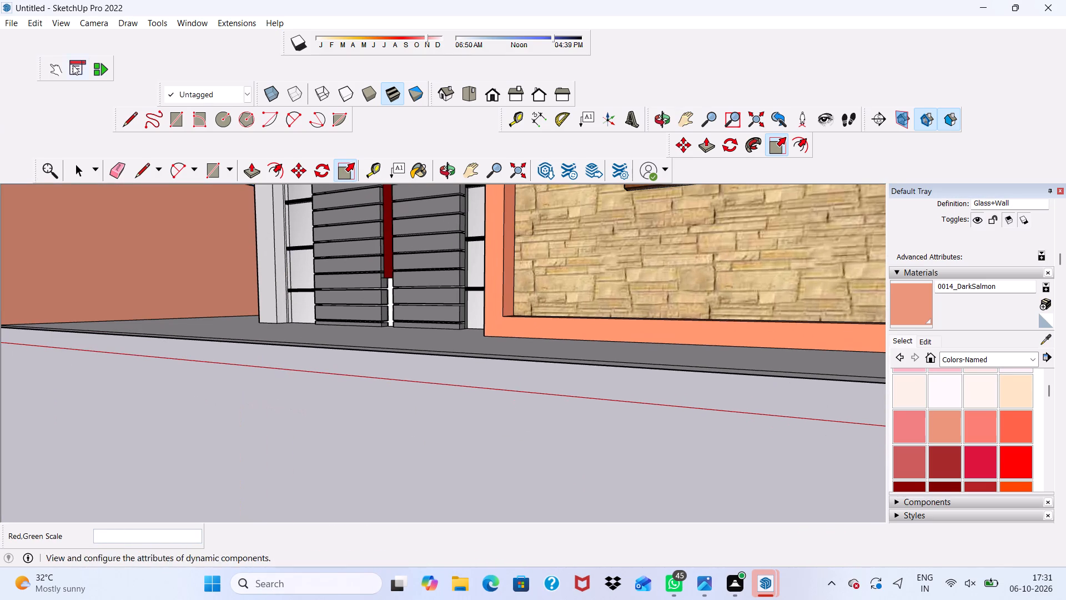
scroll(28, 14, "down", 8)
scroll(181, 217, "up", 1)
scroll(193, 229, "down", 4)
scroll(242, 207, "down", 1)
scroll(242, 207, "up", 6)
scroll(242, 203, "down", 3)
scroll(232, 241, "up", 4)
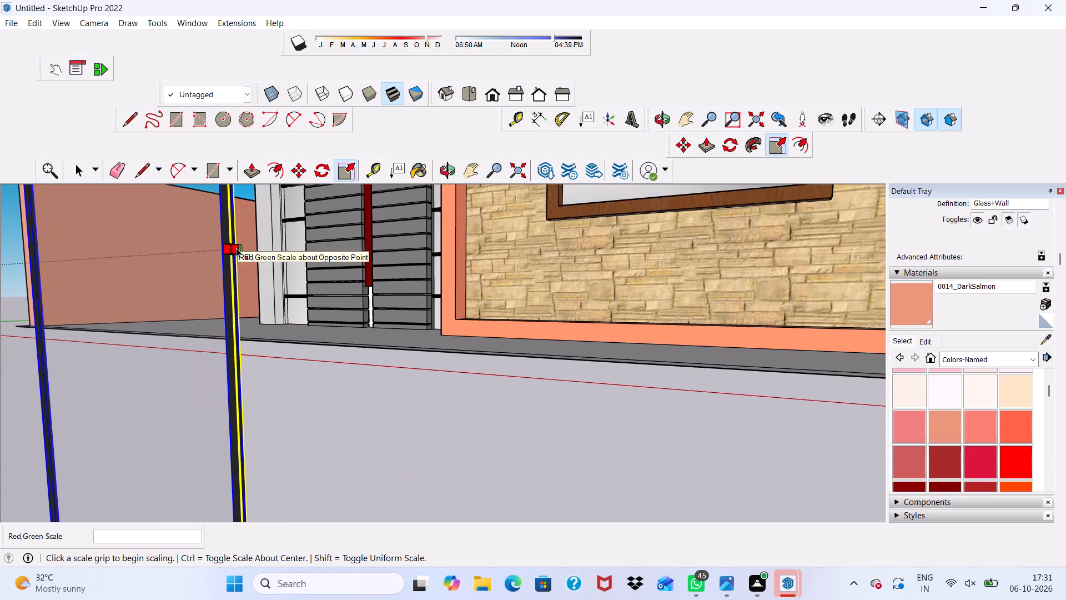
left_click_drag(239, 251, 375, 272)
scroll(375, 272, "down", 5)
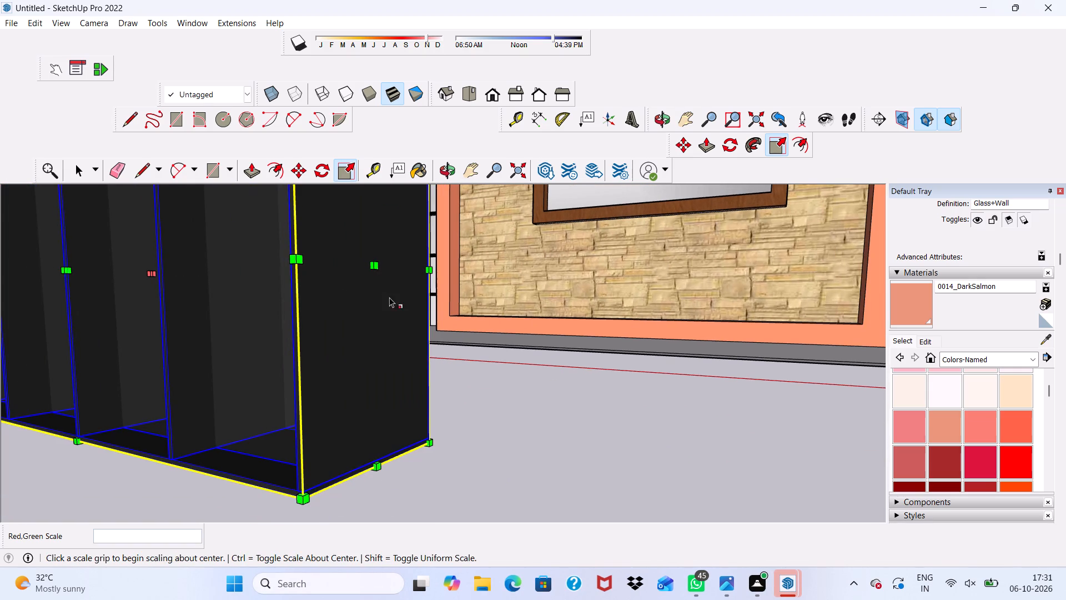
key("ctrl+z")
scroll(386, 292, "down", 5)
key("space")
Move the glass wall by its lower corner up to the front corner of the roof terrace above the gate side.
scroll(349, 248, "down", 2)
scroll(349, 248, "up", 1)
scroll(351, 253, "down", 2)
middle_click_drag(351, 253, 353, 253)
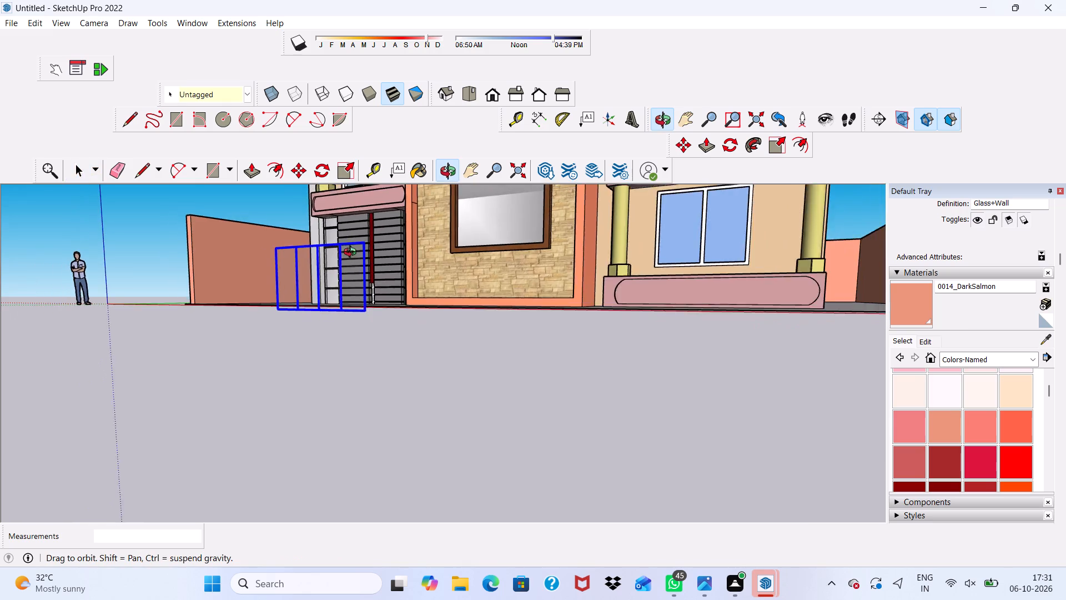
middle_click_drag(353, 253, 448, 287)
left_click(290, 171)
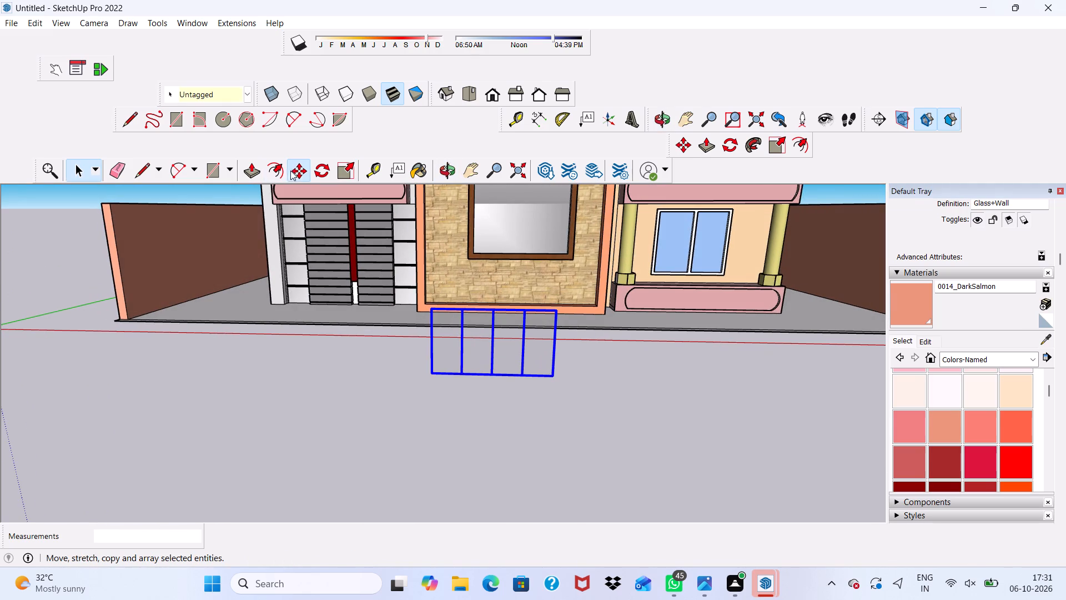
left_click(429, 372)
scroll(398, 289, "down", 3)
scroll(398, 289, "up", 1)
scroll(398, 289, "down", 3)
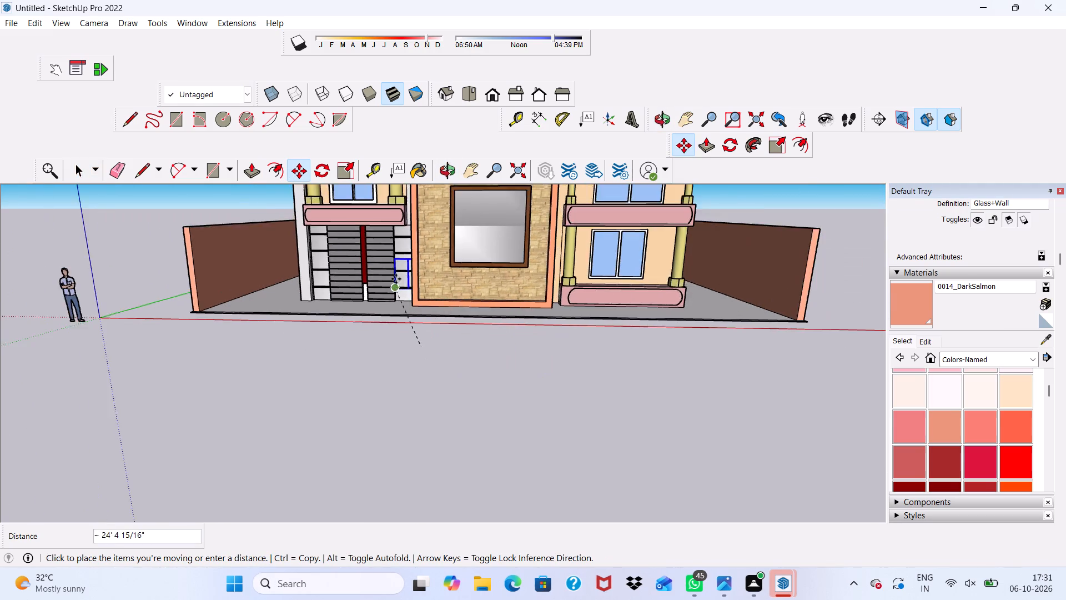
scroll(396, 279, "down", 11)
scroll(362, 262, "up", 4)
scroll(362, 260, "down", 11)
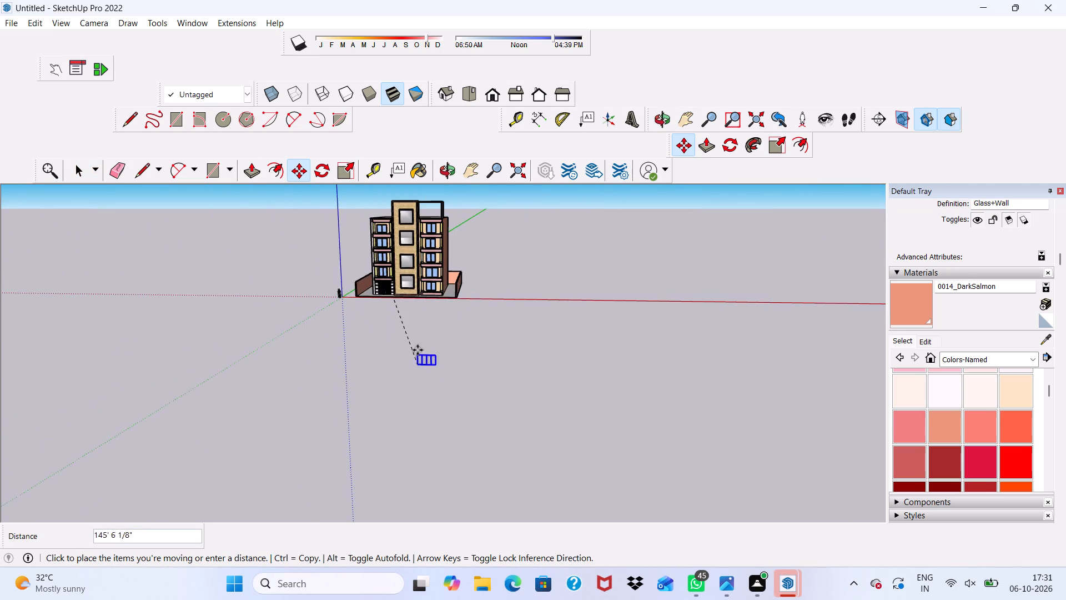
scroll(376, 193, "up", 20)
scroll(376, 193, "up", 1)
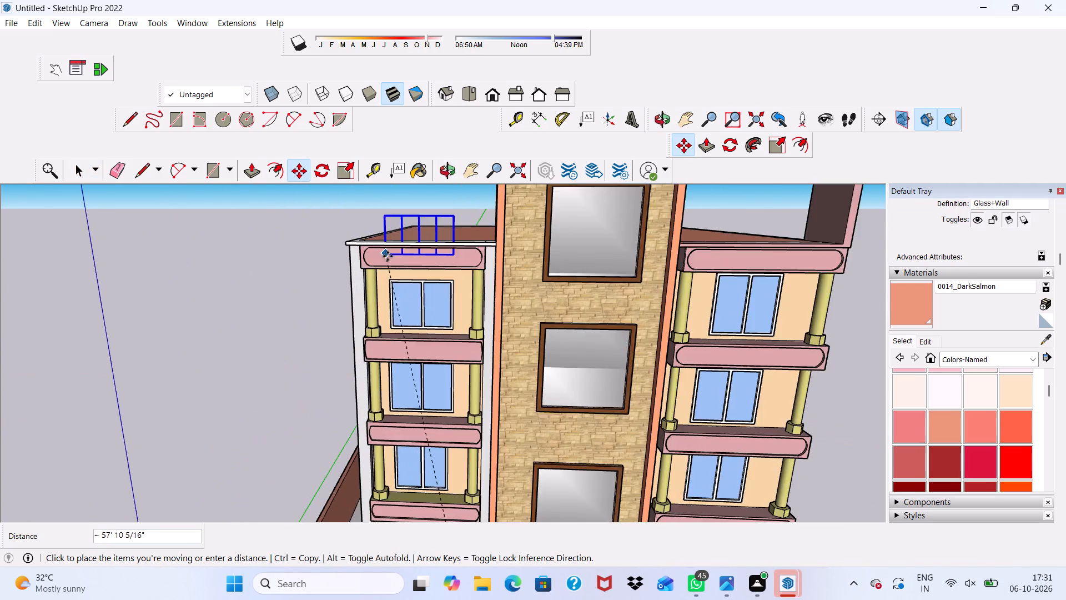
scroll(388, 256, "up", 7)
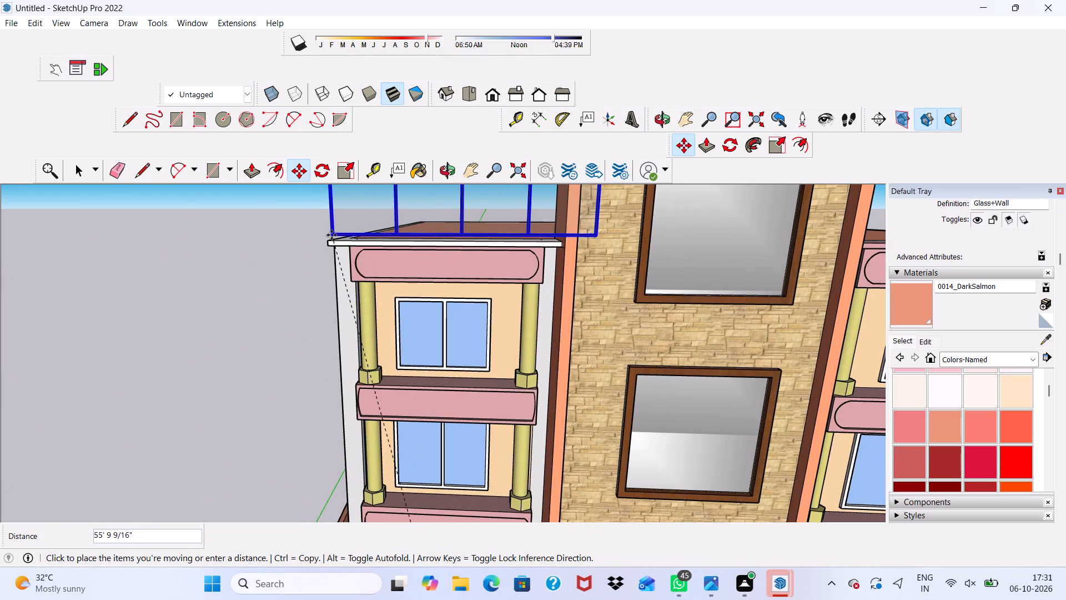
left_click(329, 244)
Move the glass wall about 21' 8" back onto the terrace's front ledge beside the stone-clad tower.
scroll(329, 244, "down", 8)
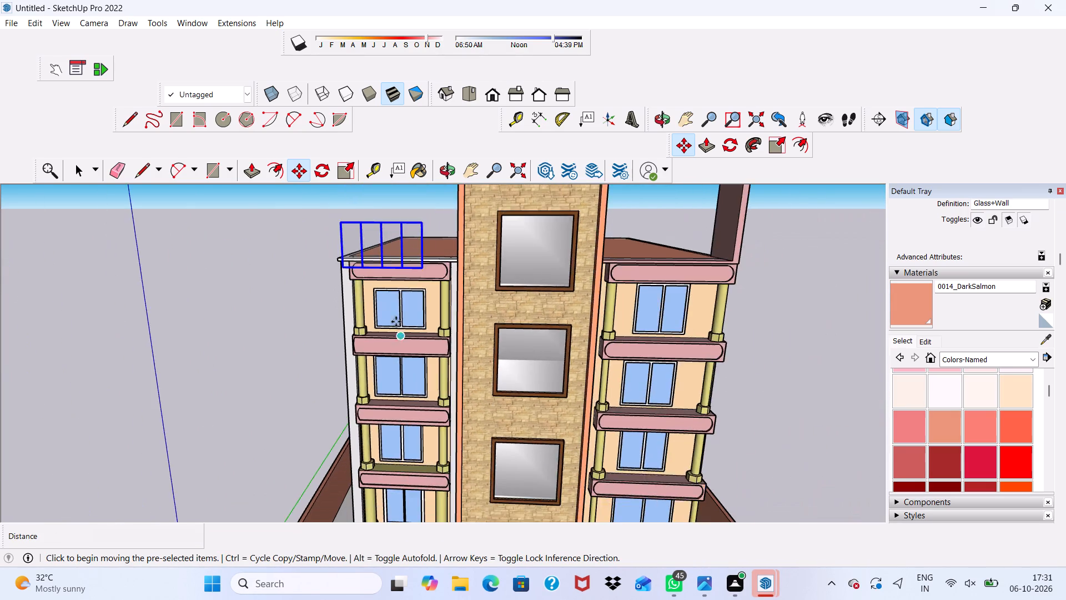
scroll(396, 322, "down", 4)
scroll(388, 228, "up", 3)
scroll(395, 323, "up", 2)
scroll(429, 301, "down", 3)
middle_click_drag(429, 301, 526, 289)
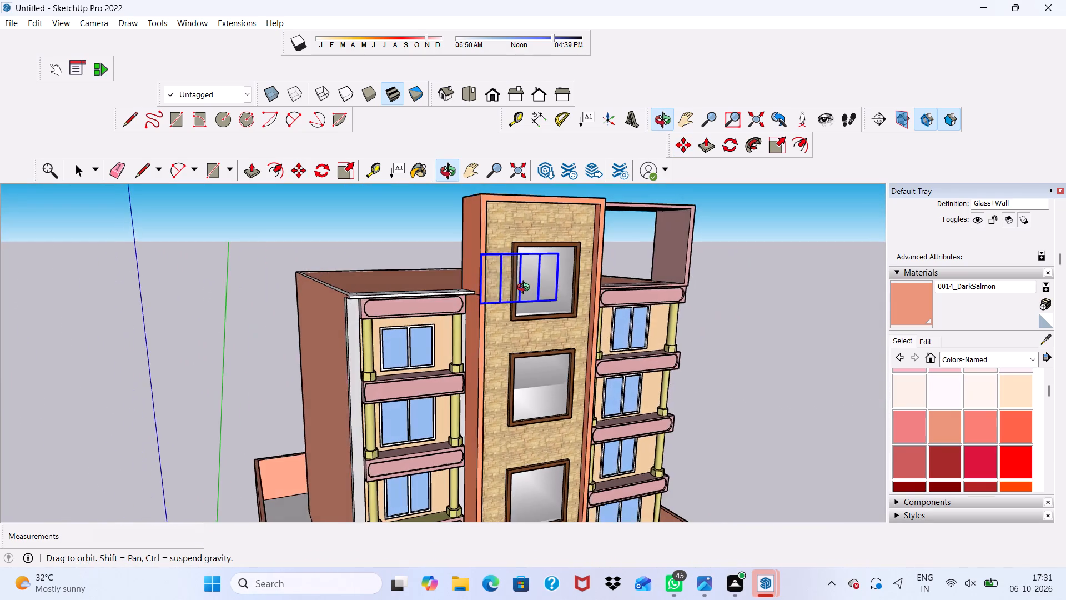
middle_click_drag(526, 289, 554, 297)
scroll(351, 290, "down", 1)
middle_click_drag(326, 277, 395, 304)
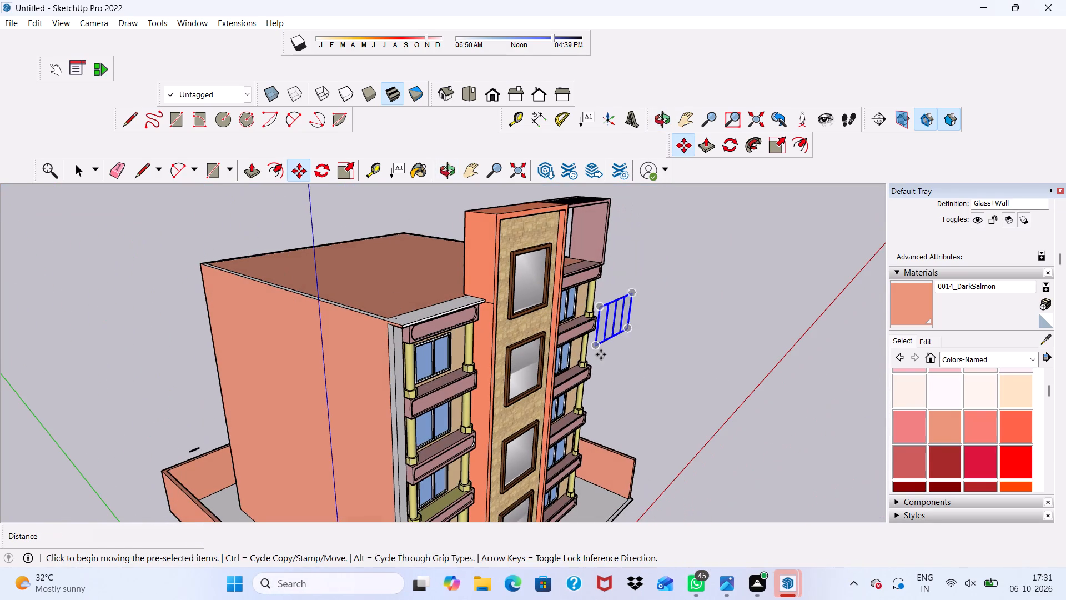
left_click(599, 347)
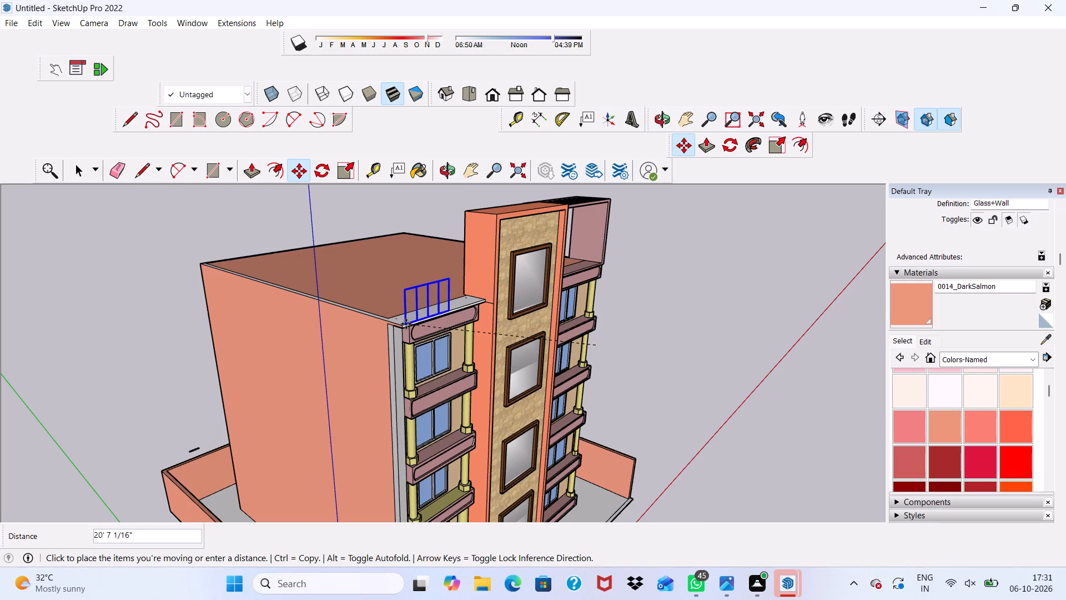
left_click(444, 316)
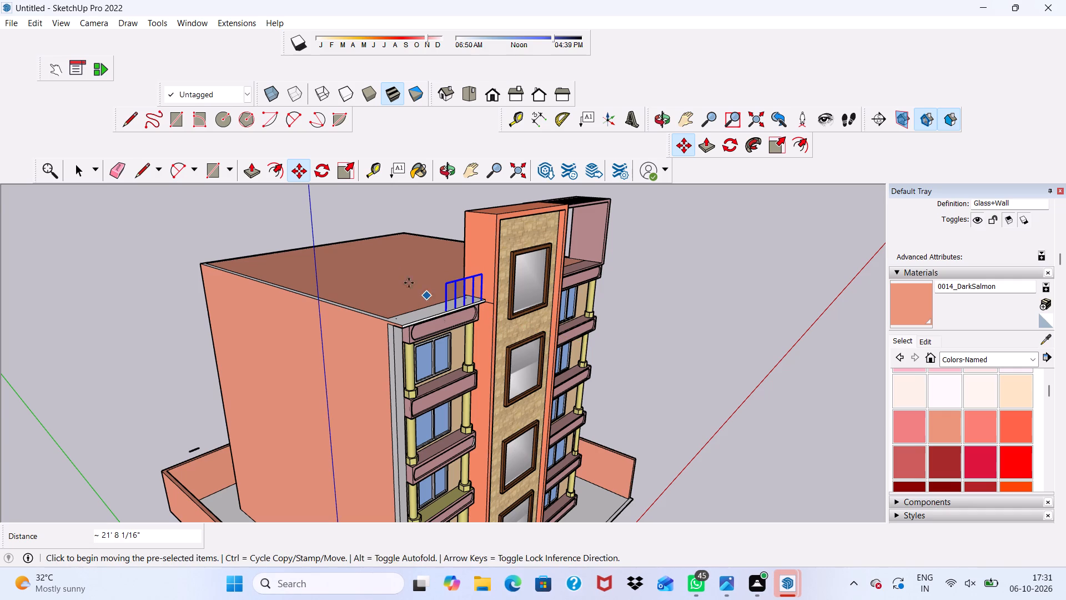
Move the glass wall by its upper corner about 10 1/2" toward the front edge of the ledge beside the tower.
scroll(483, 349, "up", 2)
scroll(448, 278, "up", 5)
scroll(509, 300, "up", 6)
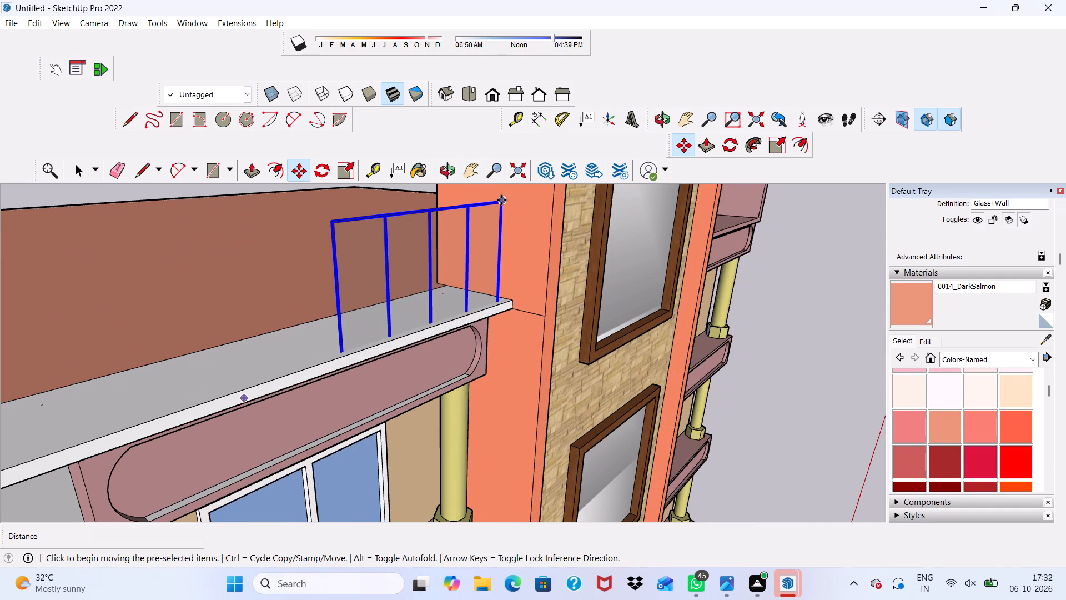
left_click_drag(501, 200, 513, 220)
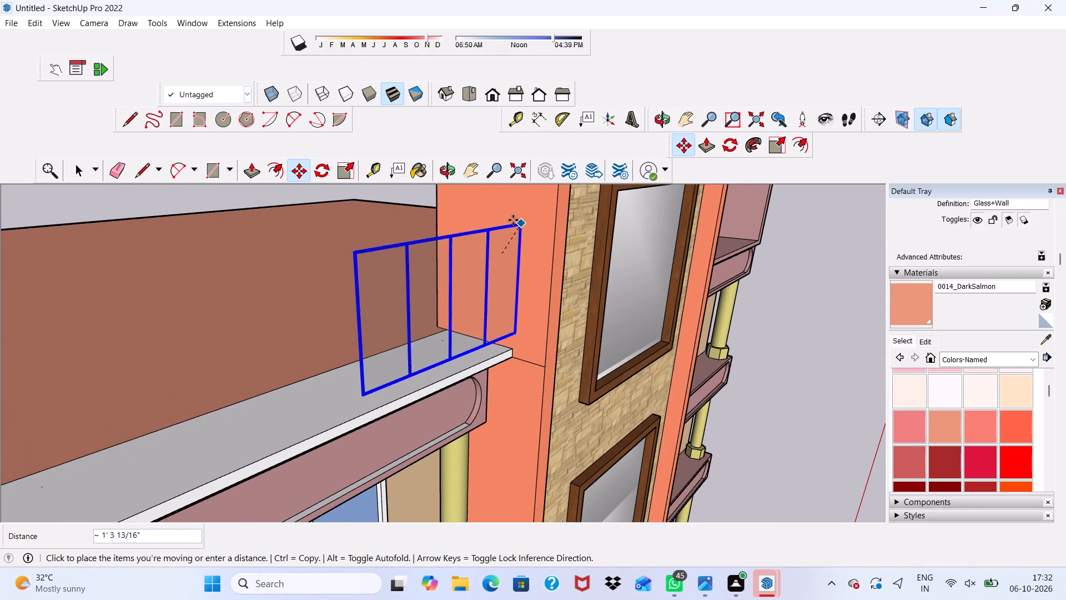
left_click_drag(513, 220, 524, 267)
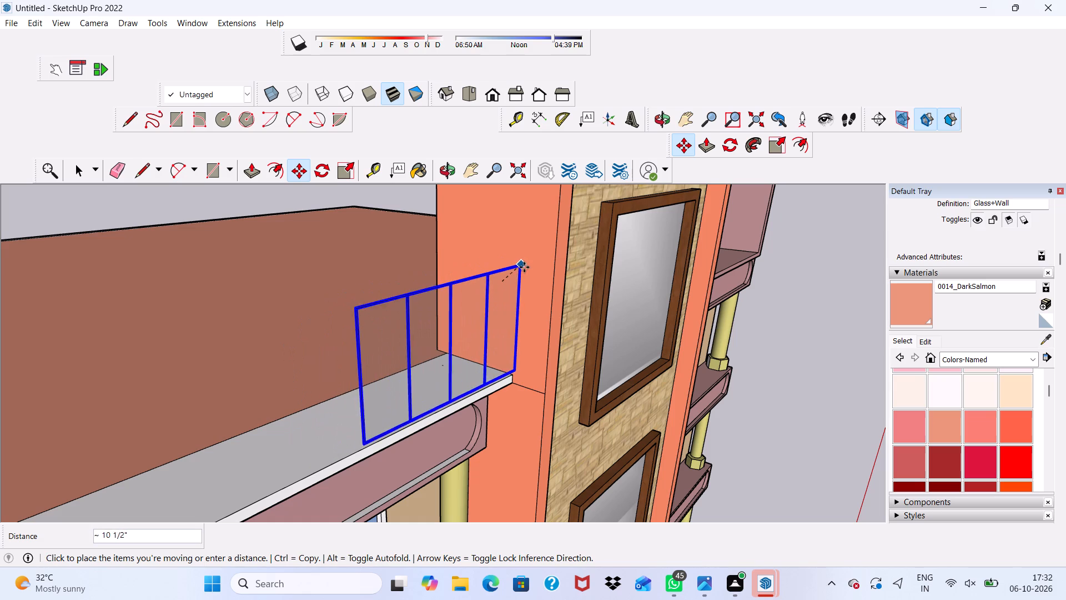
left_click_drag(524, 267, 526, 271)
Shift the glass wall 10 1/2" back from the ledge's front edge, and move it again toward the inner side of the ledge.
scroll(527, 284, "up", 2)
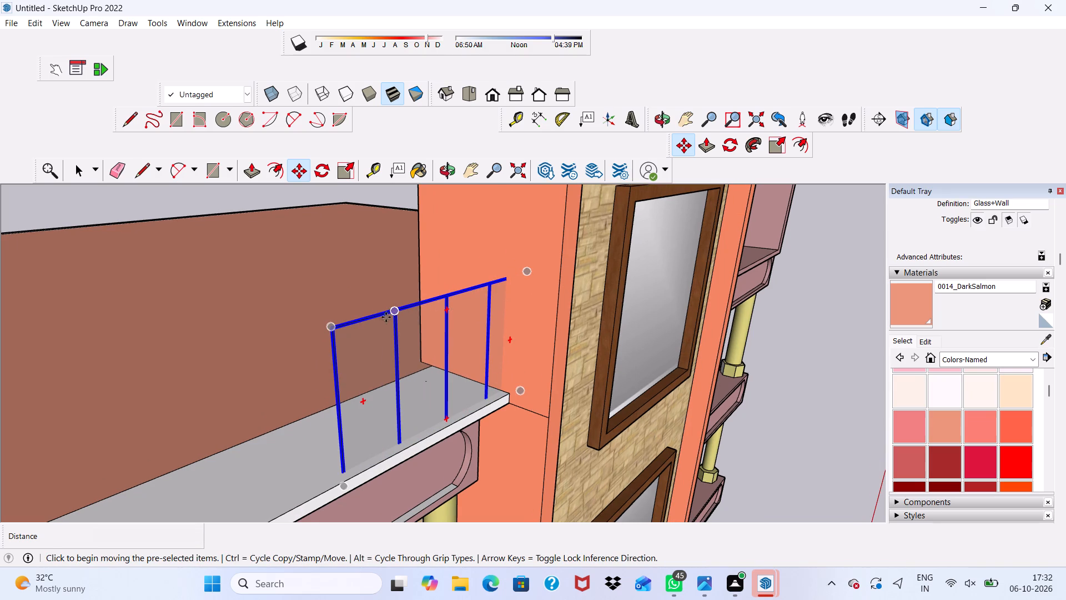
left_click_drag(335, 334, 319, 311)
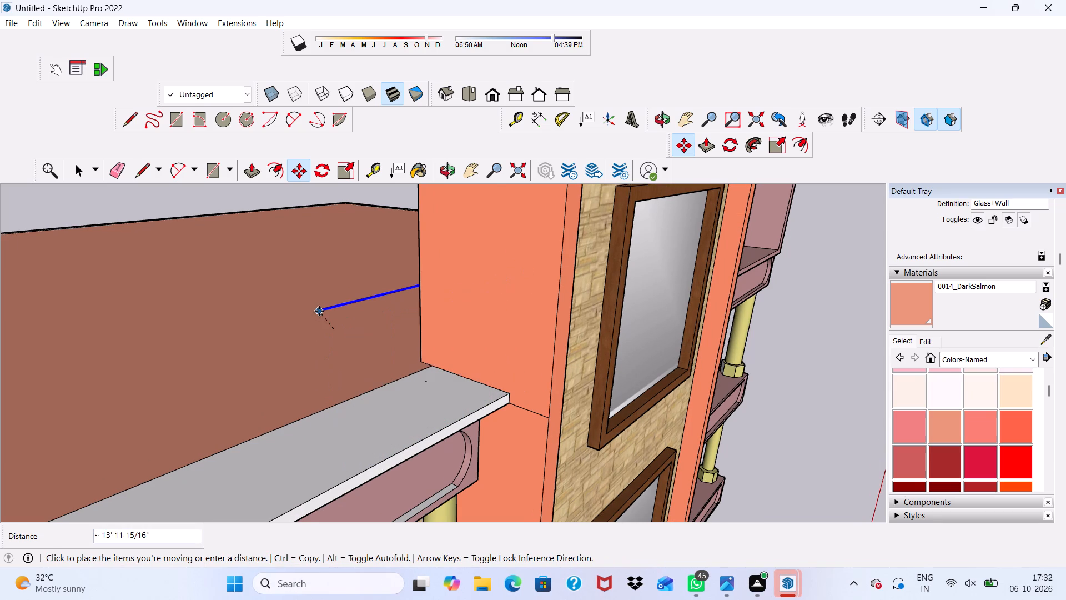
left_click_drag(319, 311, 309, 322)
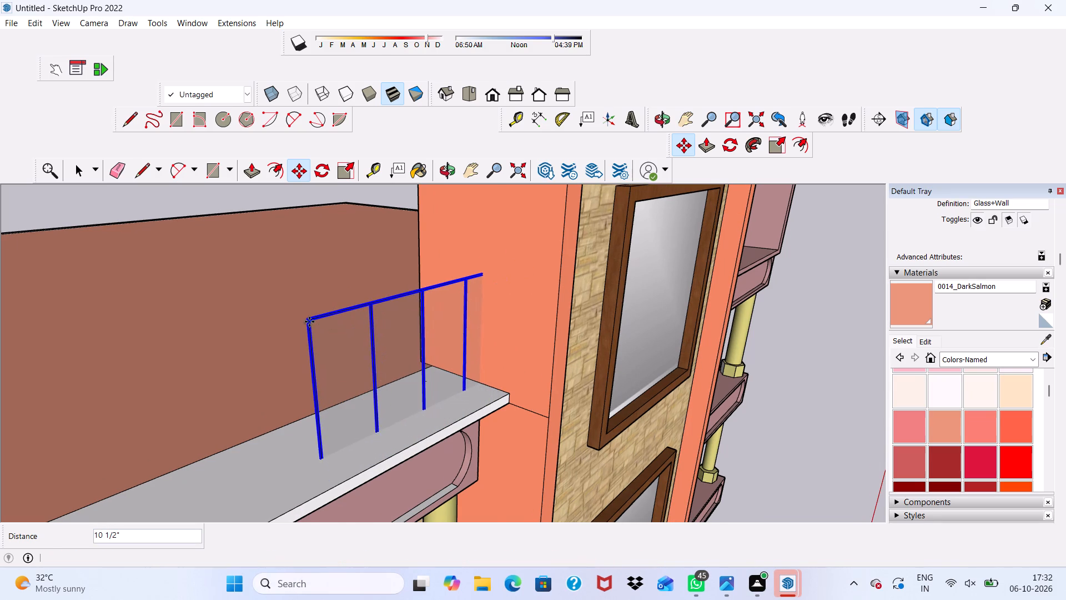
scroll(307, 317, "down", 4)
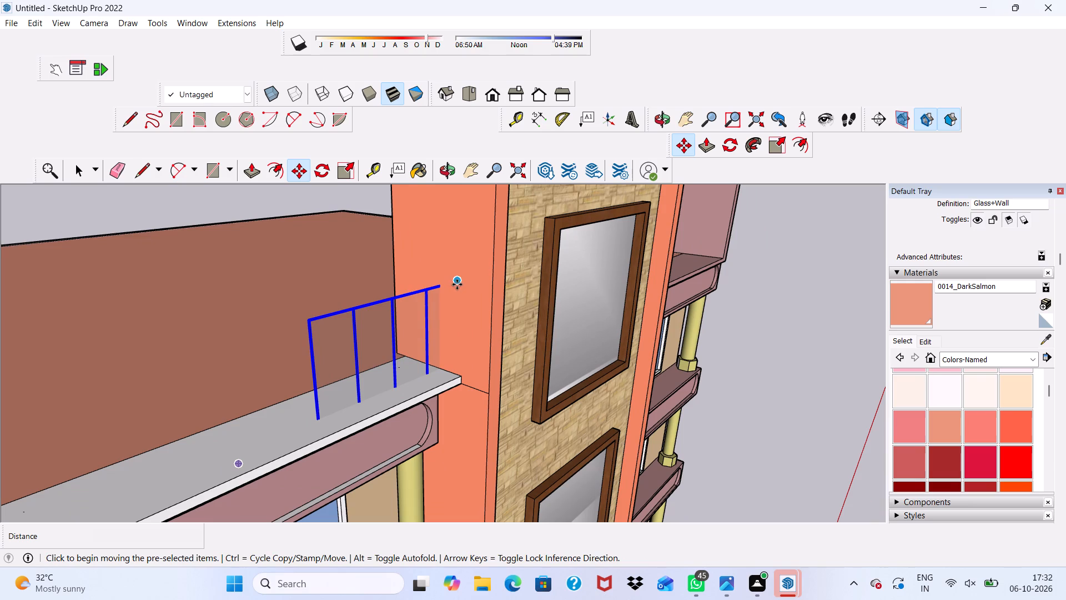
left_click_drag(457, 284, 435, 271)
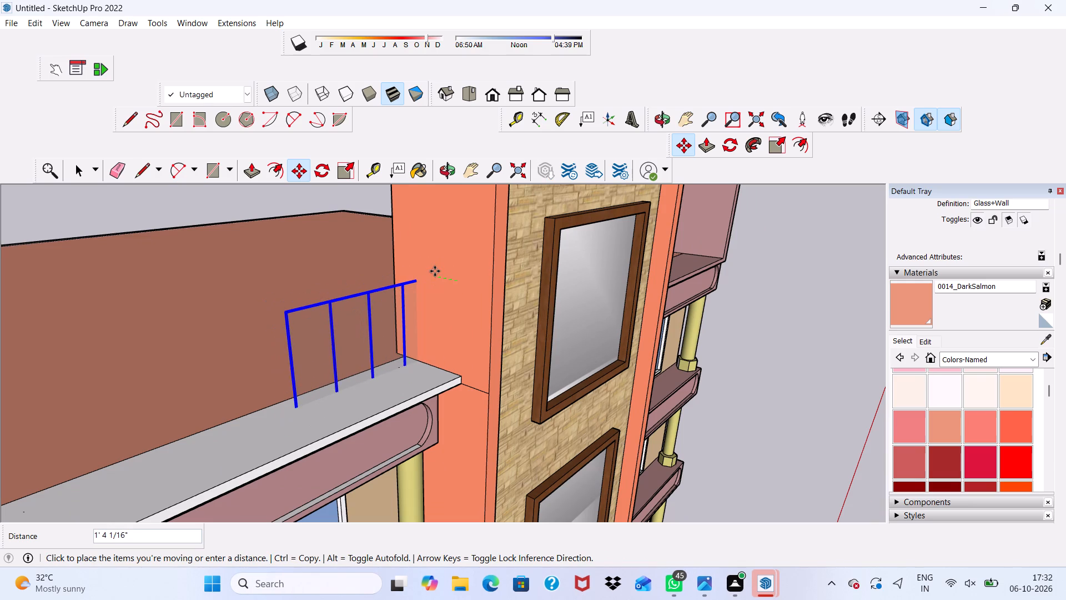
left_click_drag(435, 271, 423, 276)
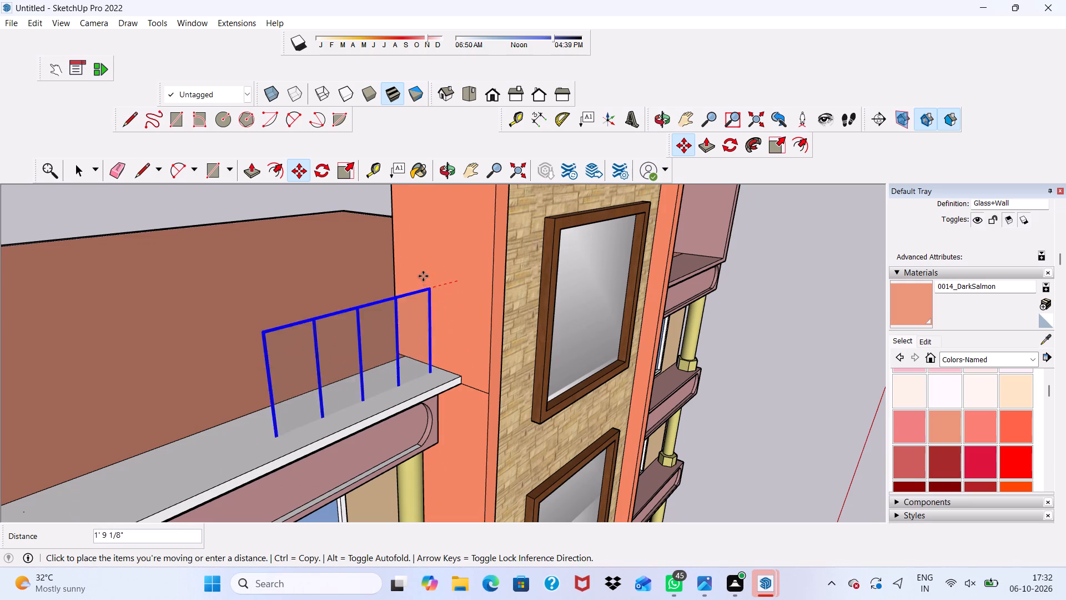
left_click_drag(423, 276, 425, 250)
Lower the glass wall by its outer lower corner about 6" toward the ledge surface.
scroll(388, 357, "up", 1)
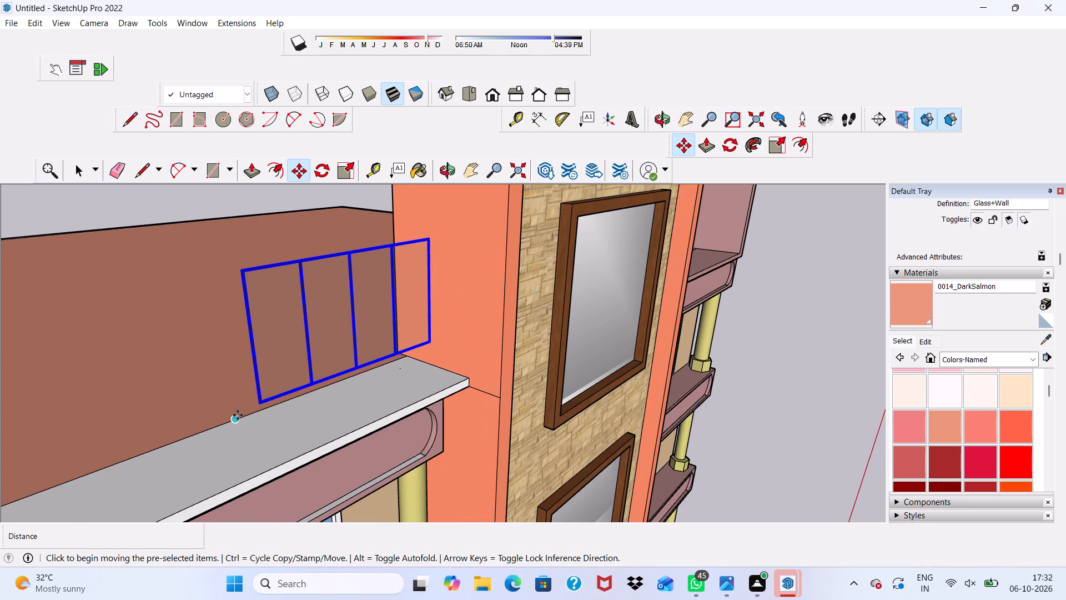
left_click_drag(266, 406, 269, 408)
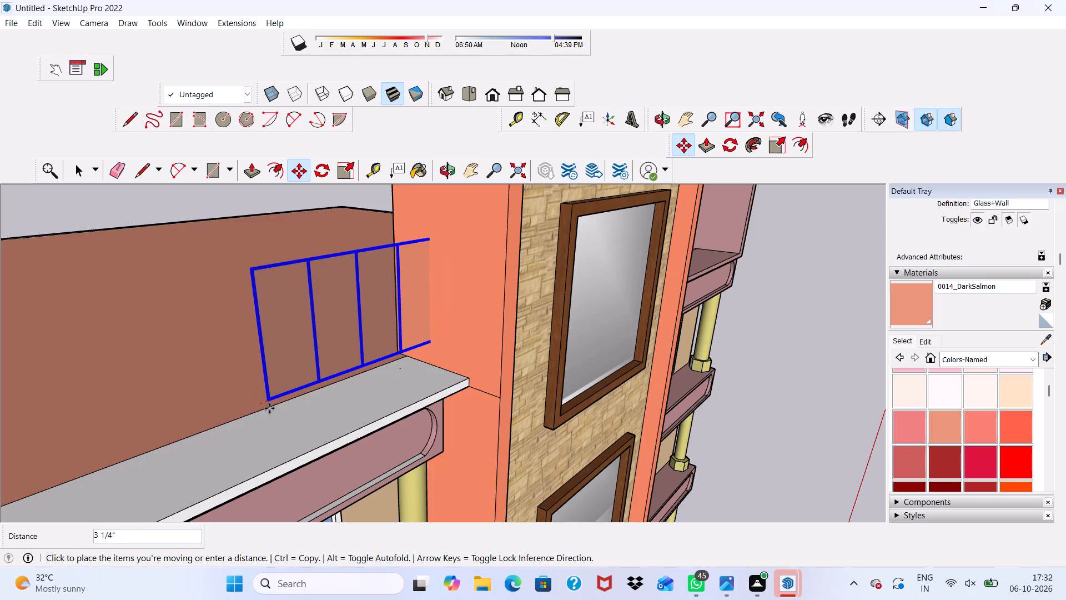
left_click_drag(269, 408, 265, 418)
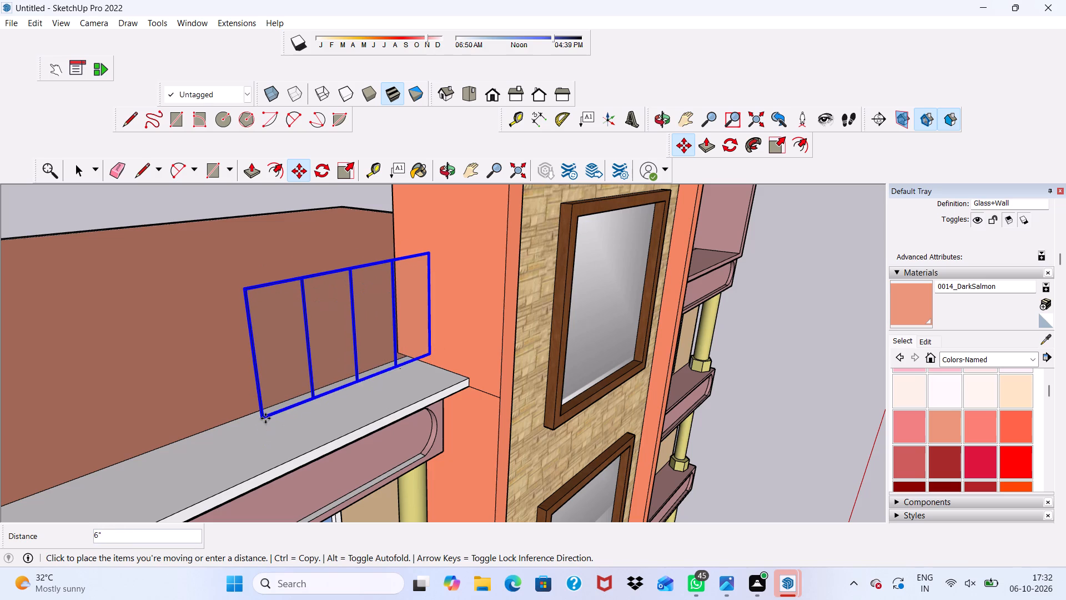
left_click_drag(265, 418, 265, 419)
Move the glass wall by its tower-side lower corner to the front corner of the ledge beside the tower.
scroll(265, 417, "up", 2)
scroll(265, 417, "down", 3)
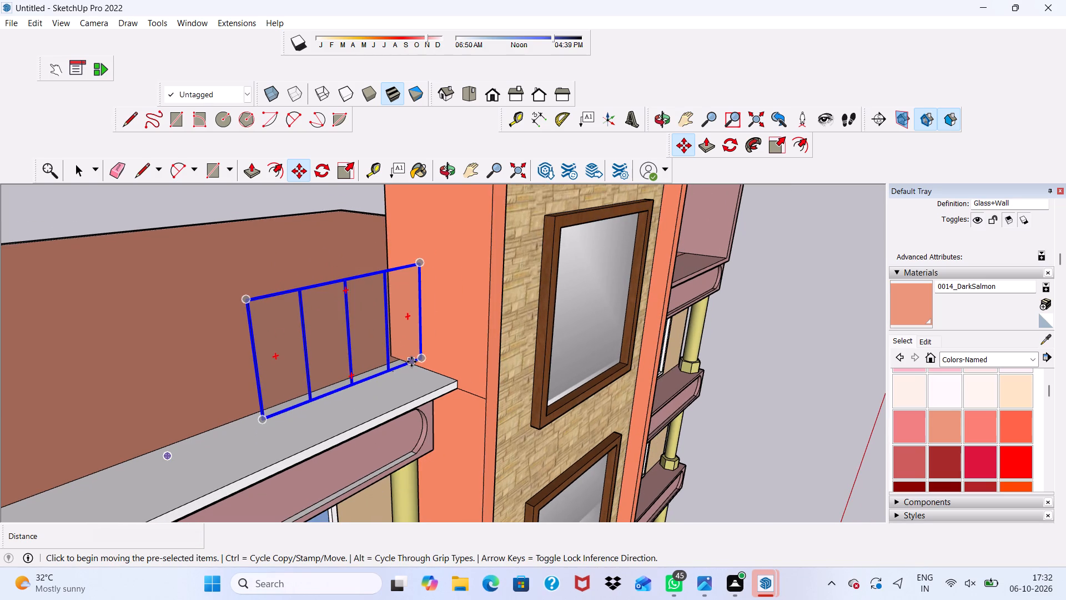
left_click_drag(420, 357, 437, 387)
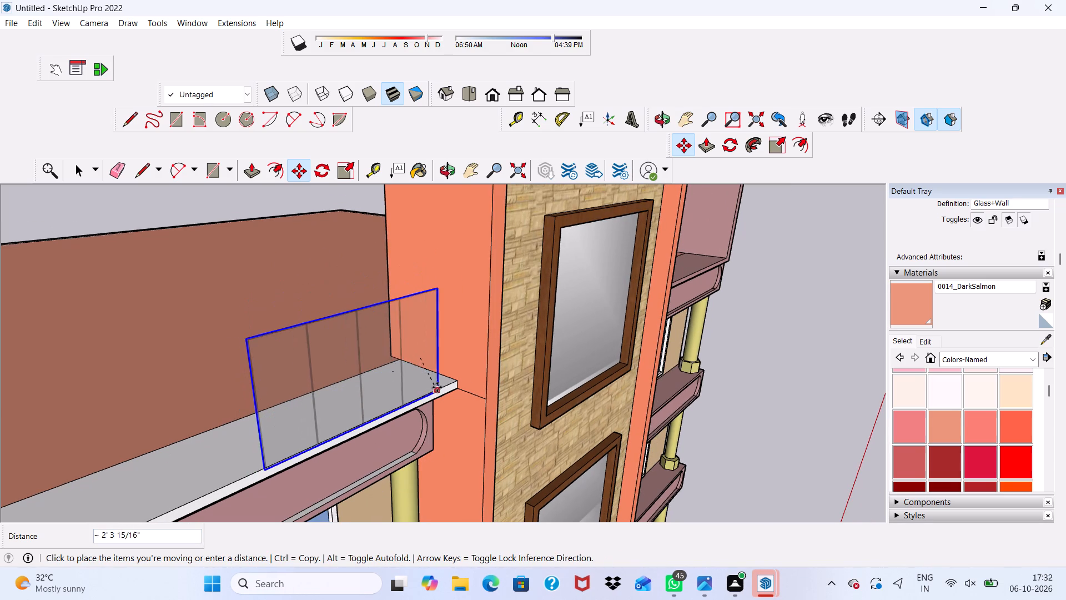
left_click_drag(437, 387, 456, 383)
Move the glass wall by its outer lower corner down about 11" so its base sits on the ledge's front edge.
scroll(436, 378, "down", 3)
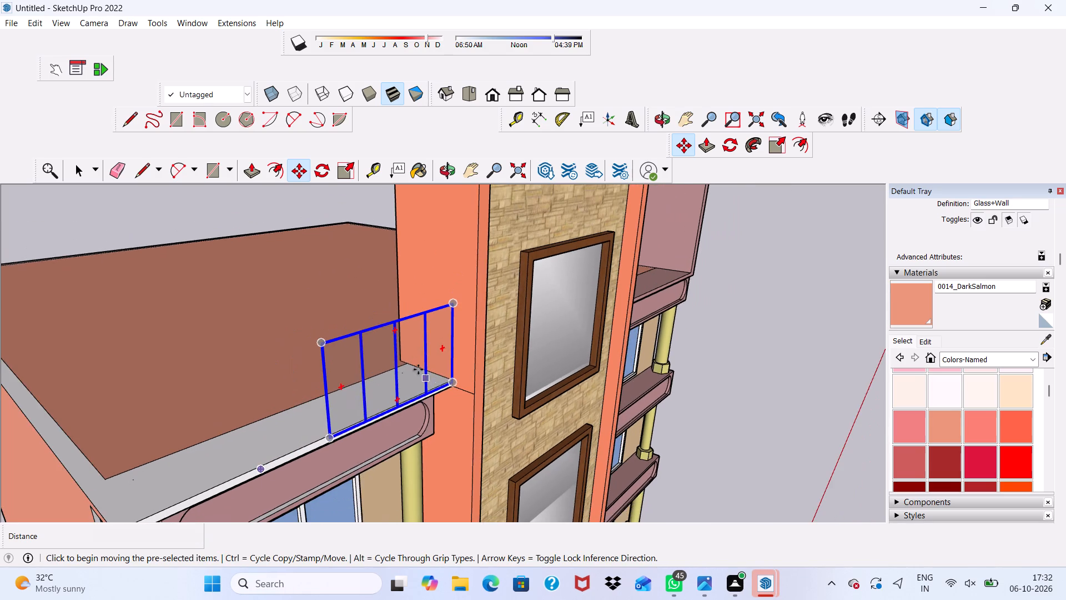
scroll(405, 366, "down", 1)
left_click(341, 165)
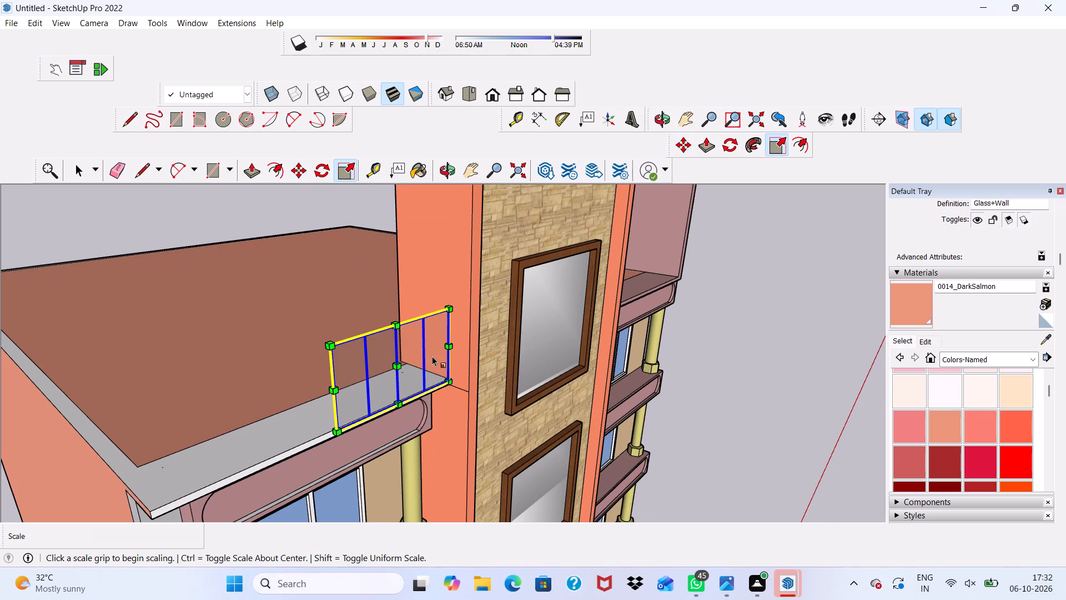
middle_click_drag(255, 407, 394, 387)
scroll(252, 412, "down", 1)
scroll(549, 369, "up", 1)
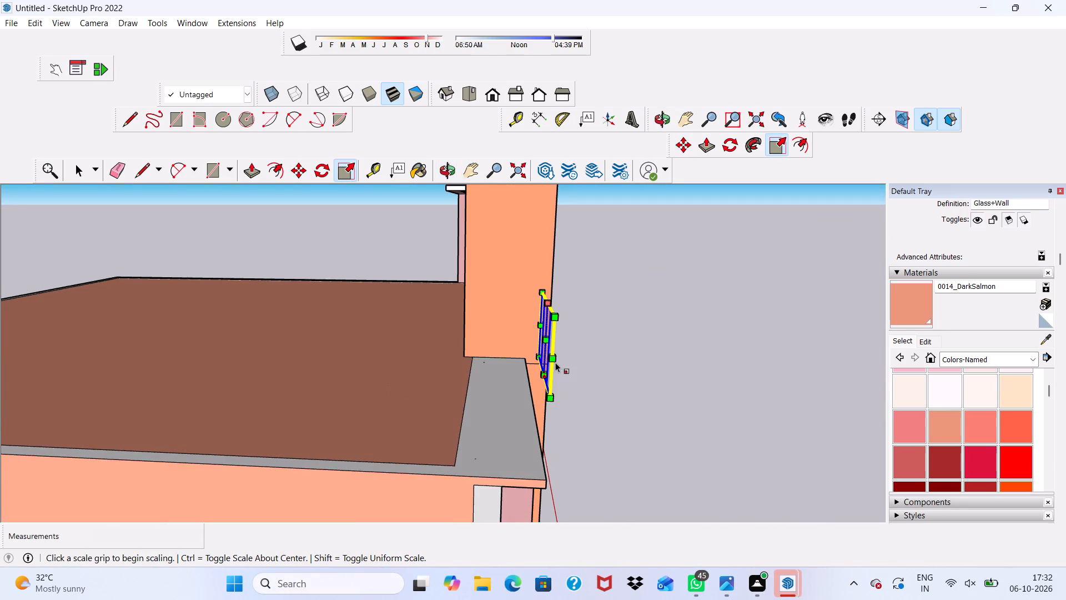
scroll(559, 351, "up", 3)
middle_click_drag(549, 356, 511, 341)
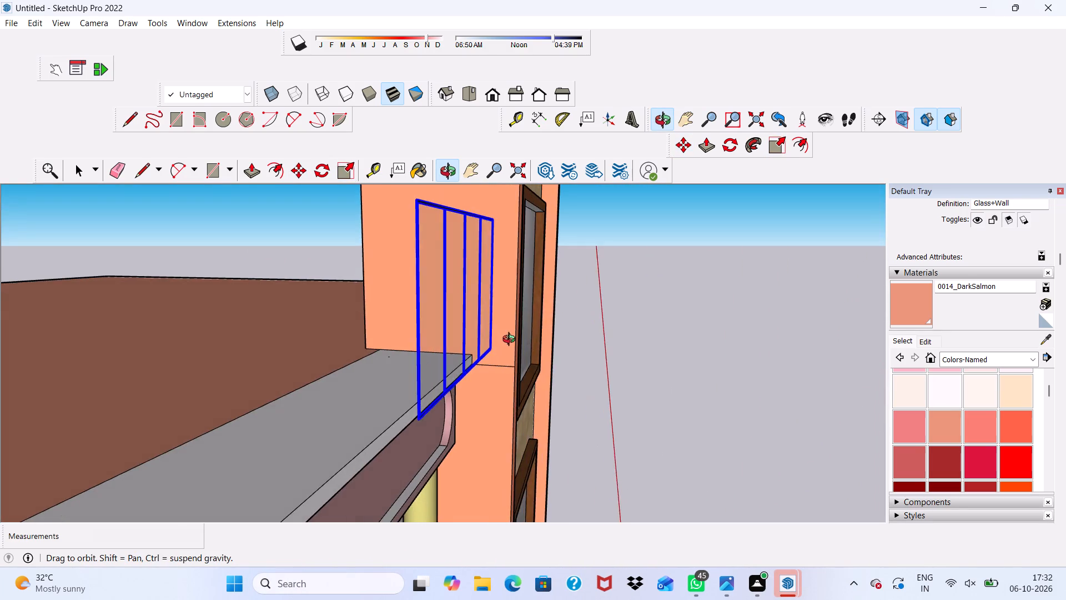
middle_click_drag(511, 341, 474, 306)
scroll(308, 307, "down", 1)
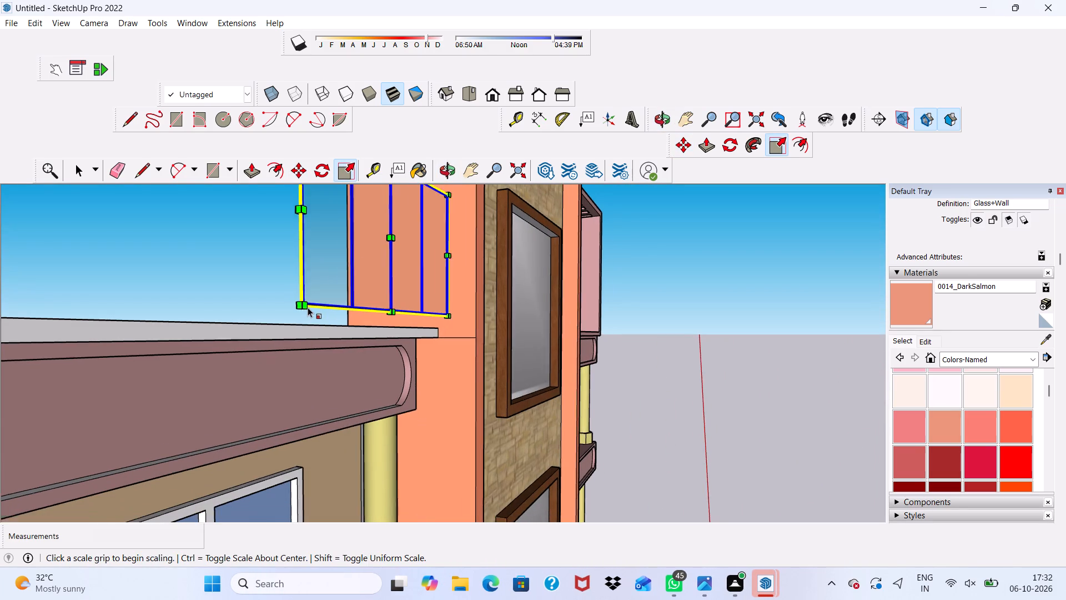
scroll(308, 307, "down", 1)
left_click(298, 172)
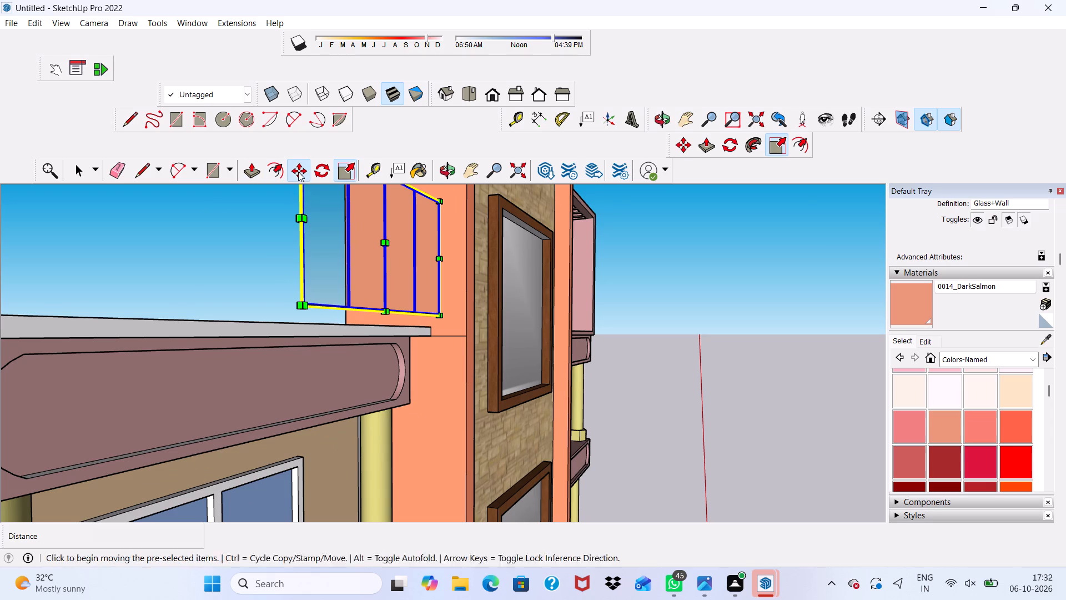
left_click_drag(297, 299, 289, 308)
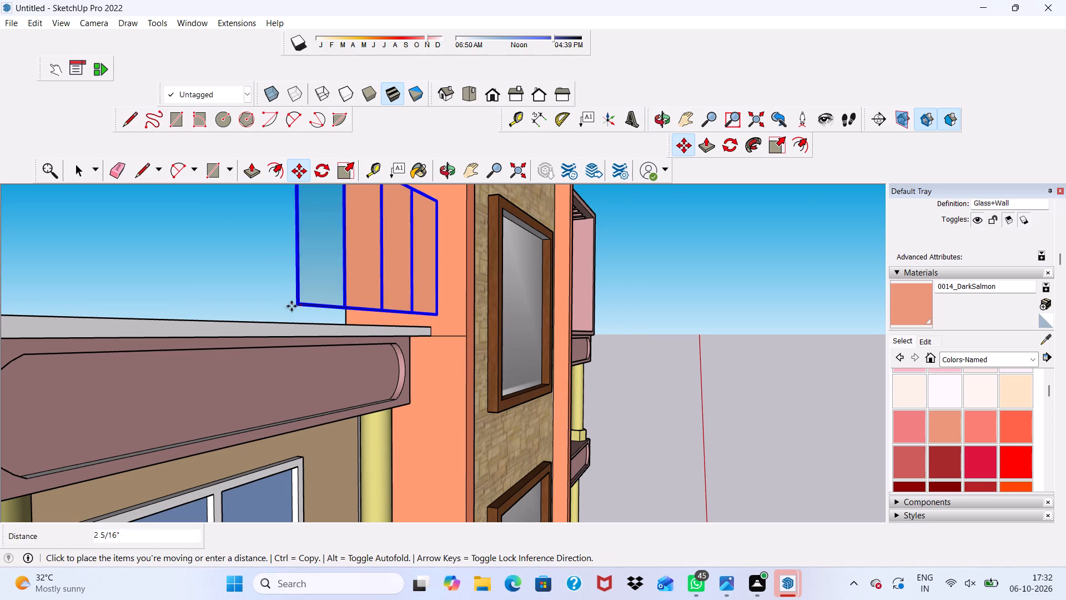
left_click_drag(289, 308, 270, 320)
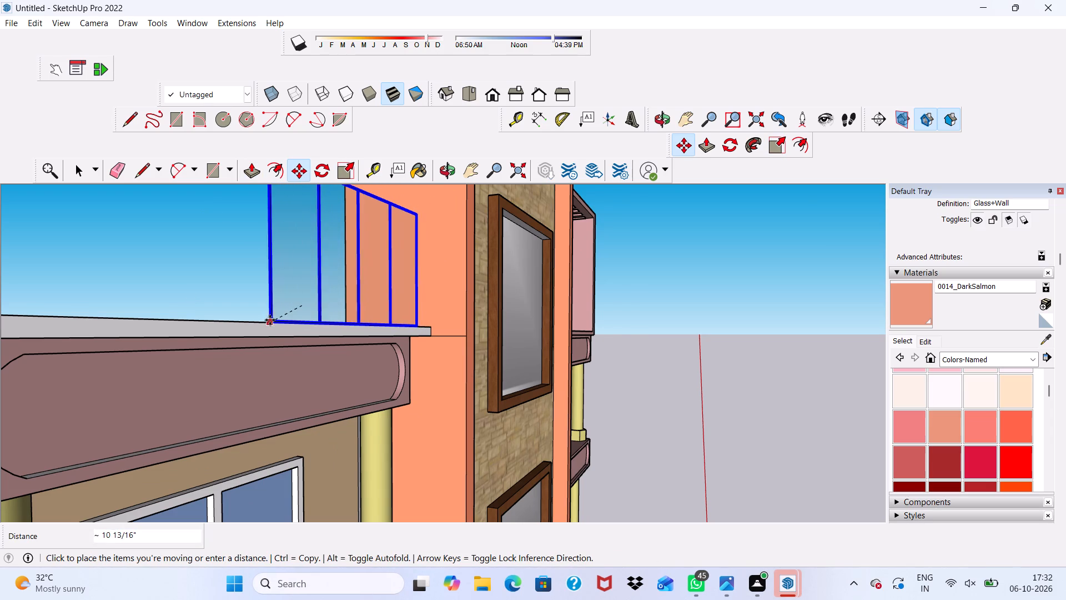
left_click_drag(270, 320, 262, 320)
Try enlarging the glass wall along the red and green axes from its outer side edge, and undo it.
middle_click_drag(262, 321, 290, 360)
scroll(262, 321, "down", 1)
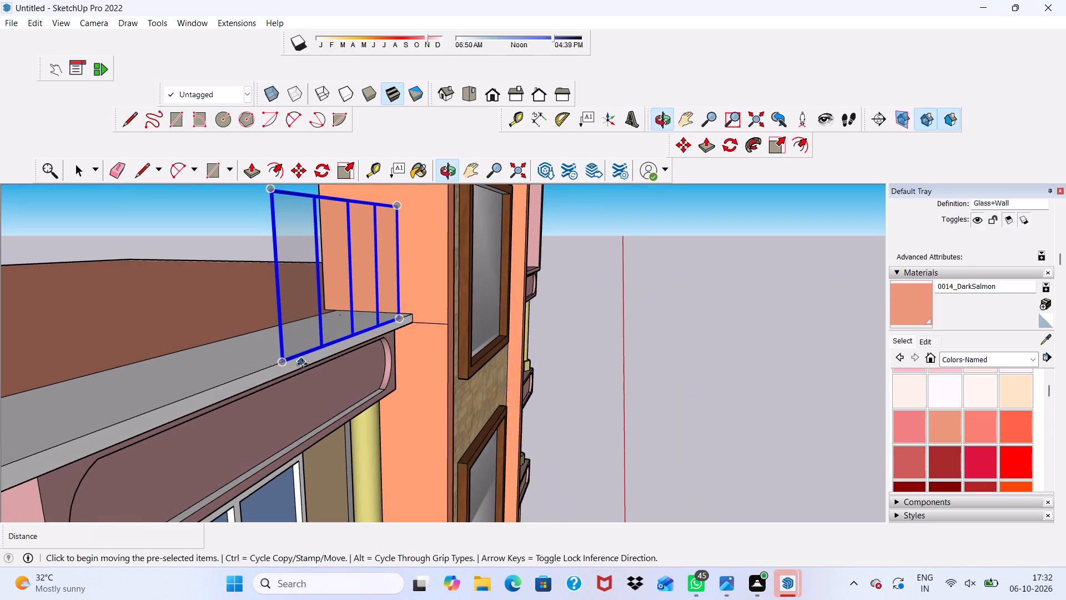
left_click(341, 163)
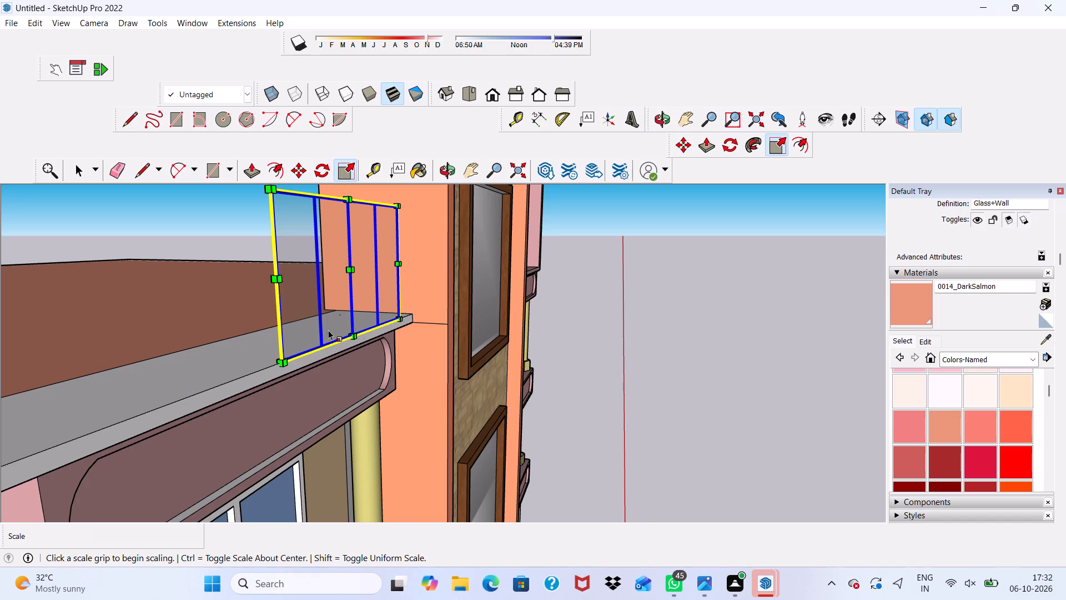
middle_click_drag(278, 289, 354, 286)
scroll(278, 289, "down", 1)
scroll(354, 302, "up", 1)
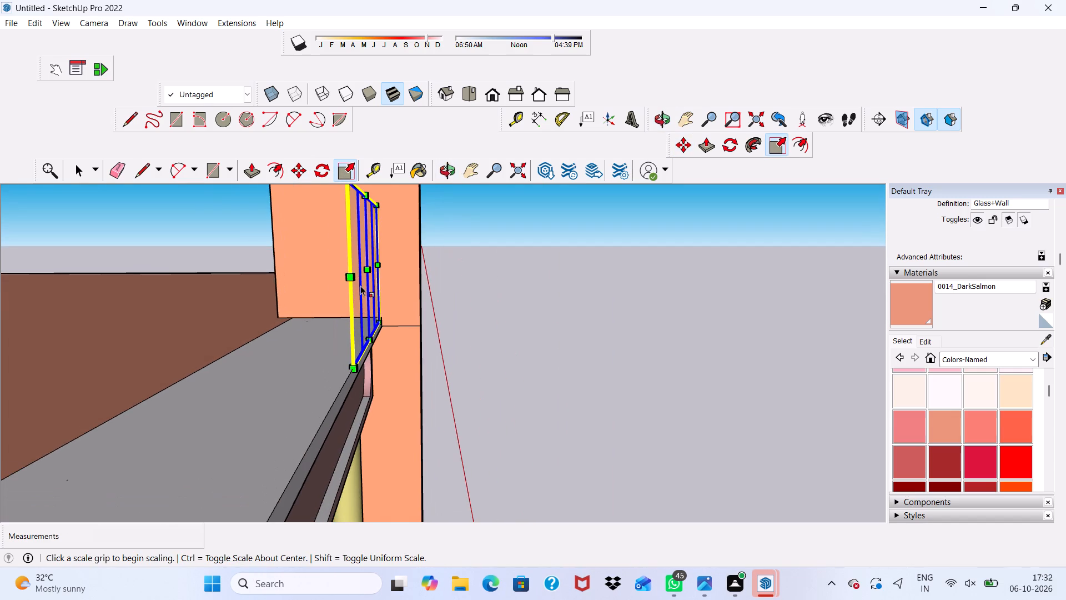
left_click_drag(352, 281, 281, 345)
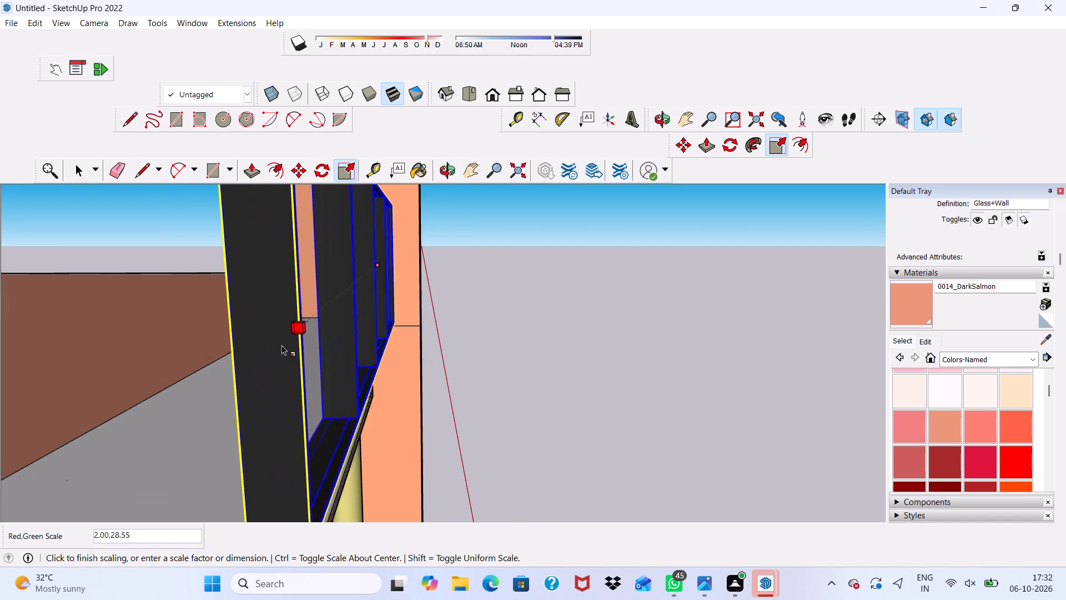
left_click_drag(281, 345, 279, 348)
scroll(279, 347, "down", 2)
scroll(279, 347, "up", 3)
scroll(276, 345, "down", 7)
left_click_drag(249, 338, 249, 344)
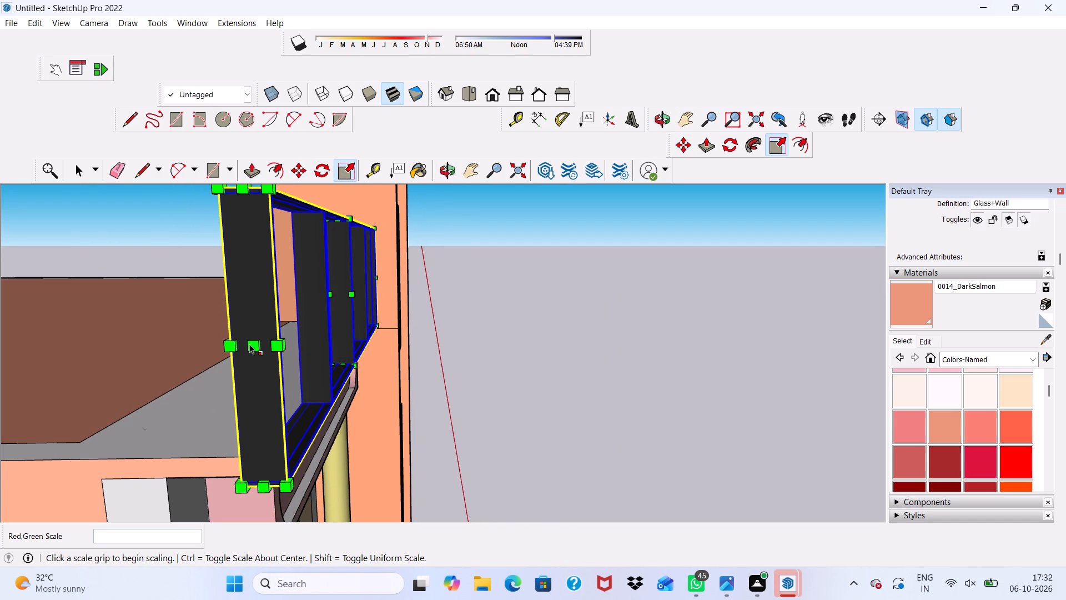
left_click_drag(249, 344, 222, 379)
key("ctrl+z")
Scale the glass wall along the red axis from its outer side grip to lengthen it along the ledge's front edge.
scroll(244, 357, "down", 3)
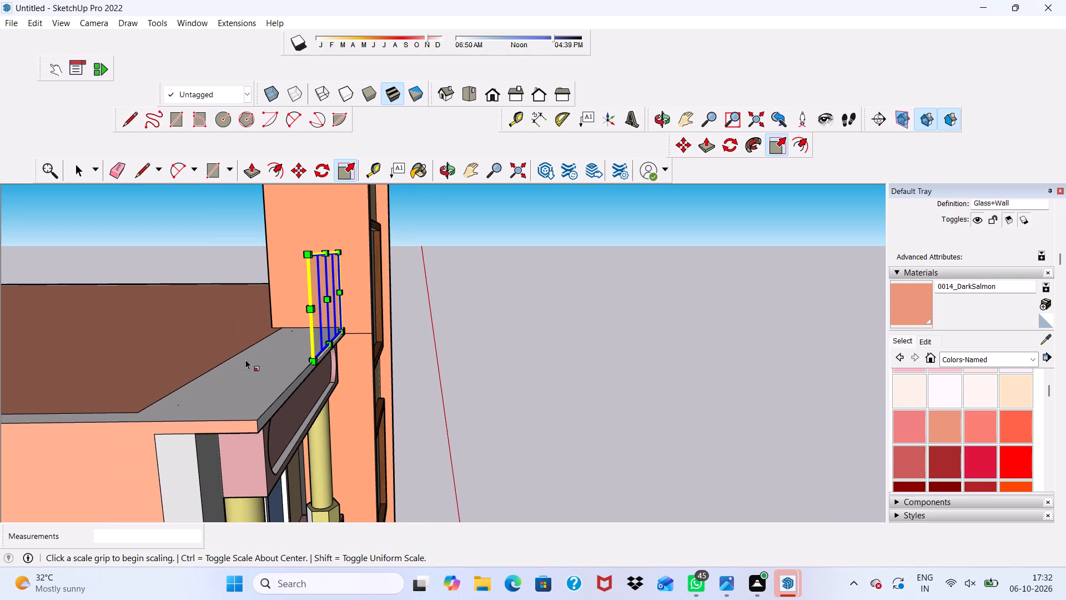
middle_click_drag(323, 312, 238, 320)
scroll(323, 312, "down", 1)
scroll(240, 321, "up", 5)
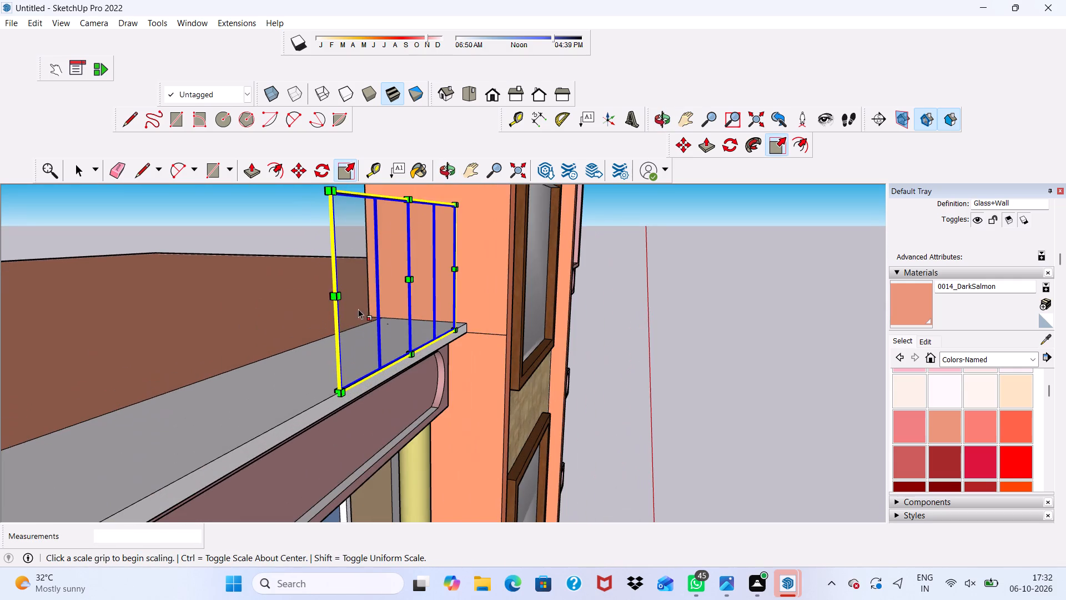
middle_click_drag(358, 308, 414, 301)
scroll(499, 324, "up", 1)
scroll(406, 290, "up", 7)
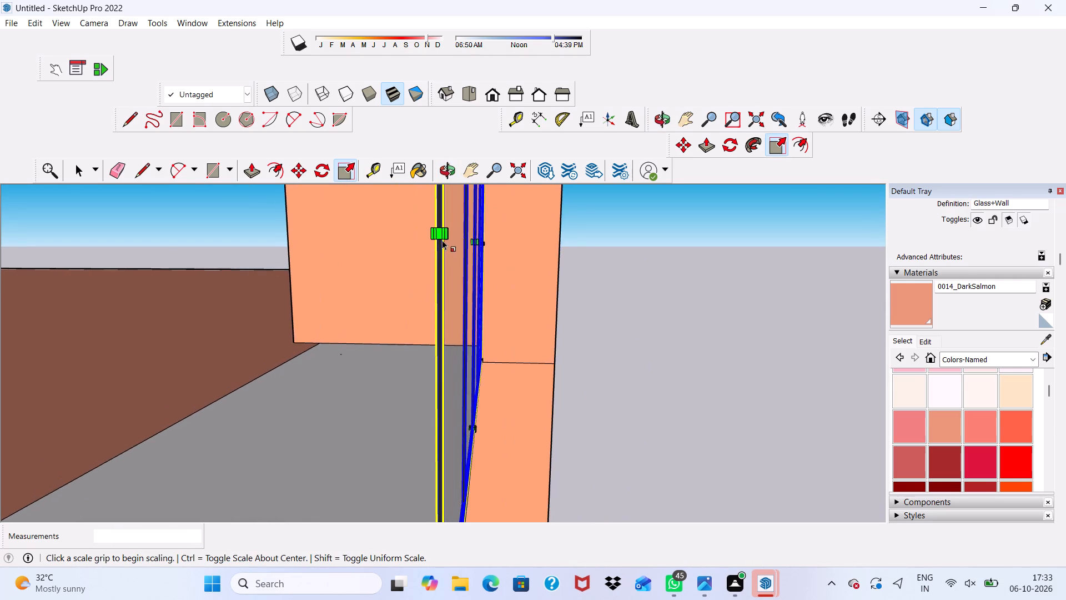
scroll(442, 240, "up", 6)
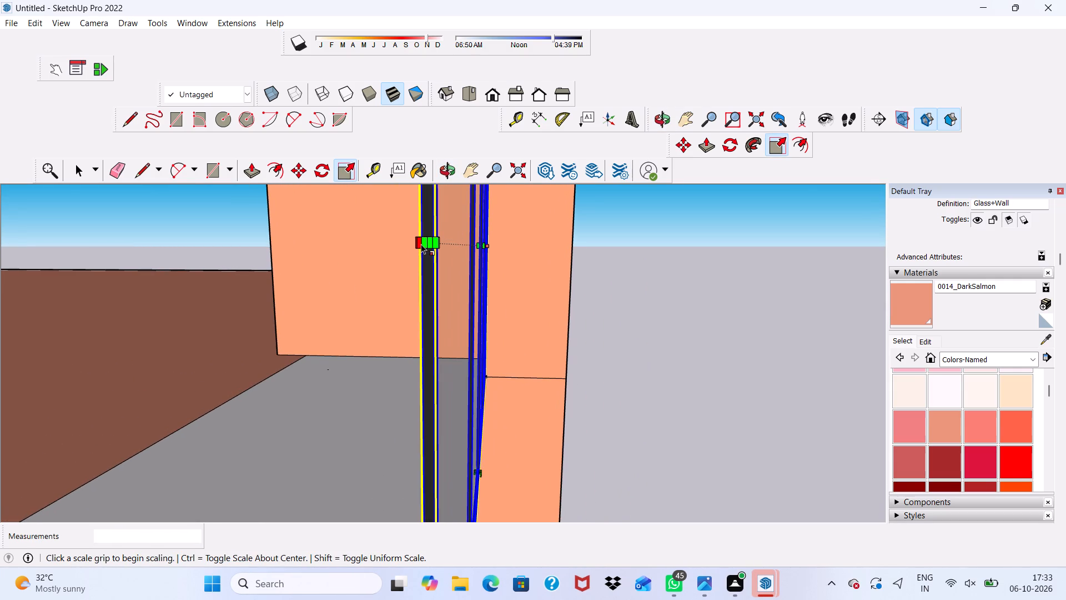
left_click_drag(426, 242, 414, 257)
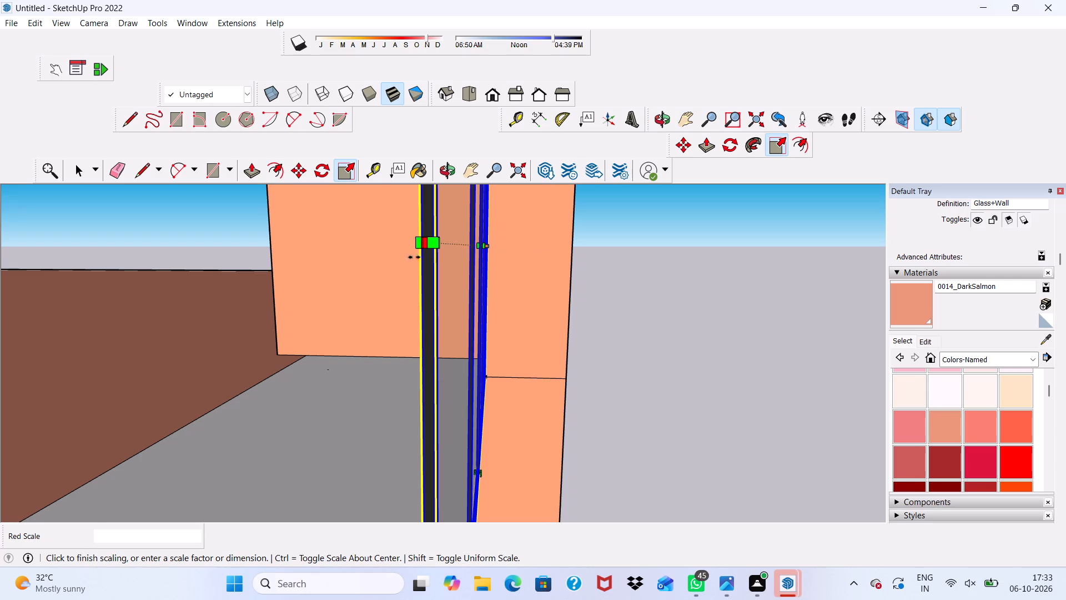
left_click_drag(414, 257, 70, 343)
scroll(97, 311, "down", 1)
scroll(98, 311, "up", 1)
scroll(103, 311, "down", 8)
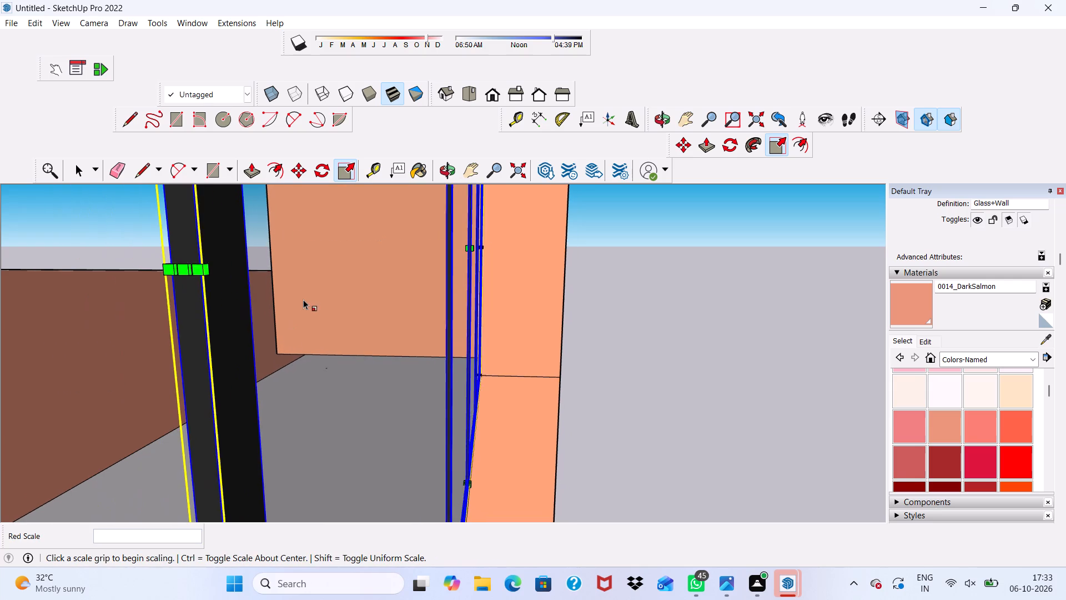
scroll(303, 299, "down", 5)
scroll(299, 283, "up", 1)
scroll(299, 283, "down", 7)
scroll(299, 280, "up", 1)
scroll(299, 280, "down", 15)
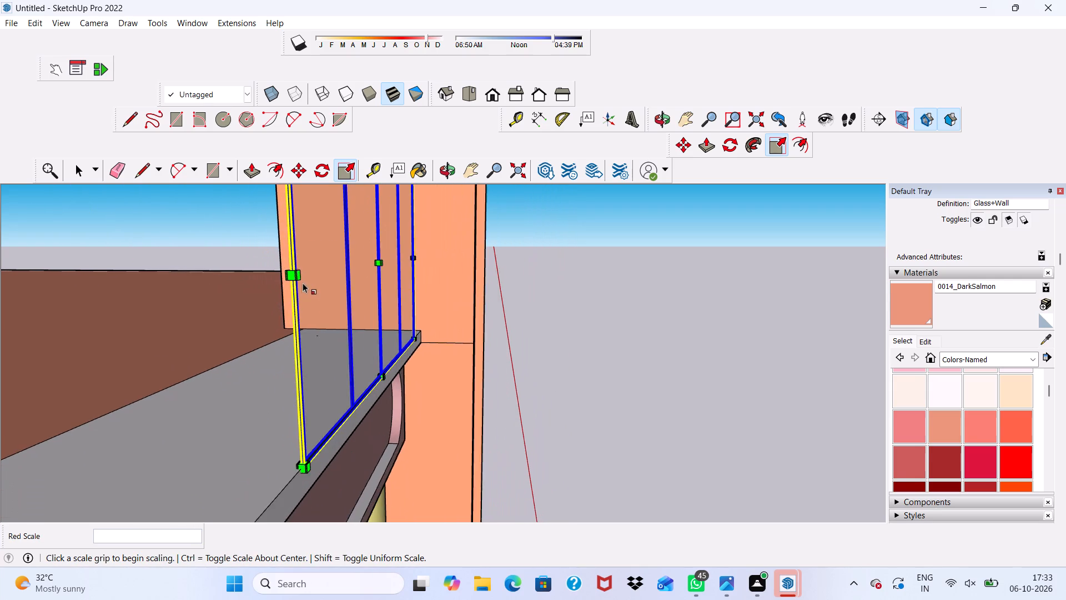
scroll(303, 283, "down", 3)
scroll(297, 298, "up", 2)
scroll(315, 273, "down", 5)
scroll(283, 298, "up", 1)
scroll(300, 313, "down", 2)
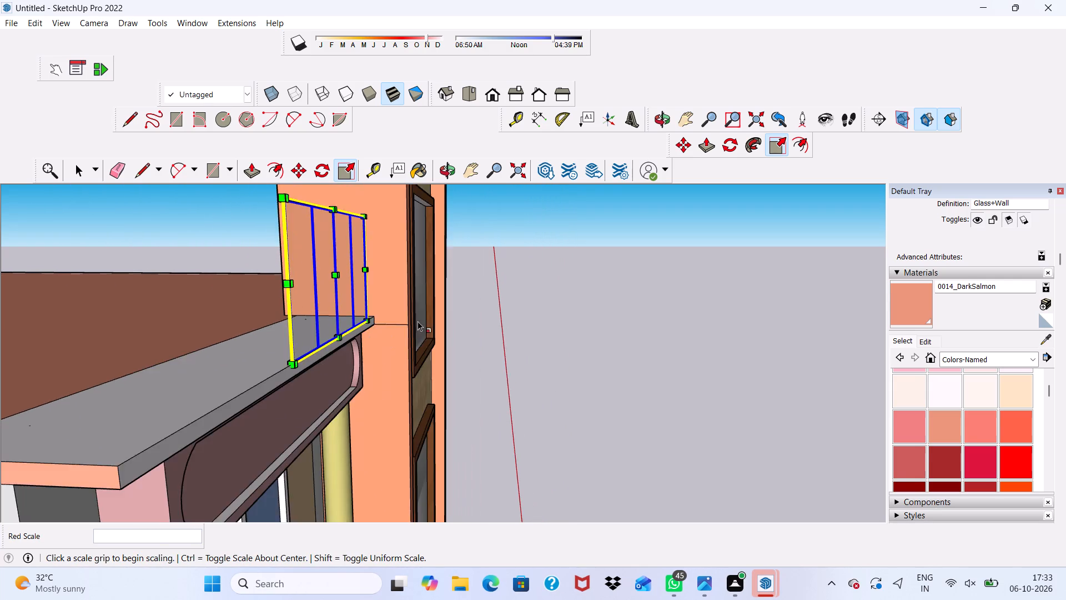
Scale the glass wall along the red axis by about 1.01 from its outer side grip.
scroll(418, 321, "down", 2)
middle_click_drag(333, 375, 401, 394)
scroll(399, 318, "up", 4)
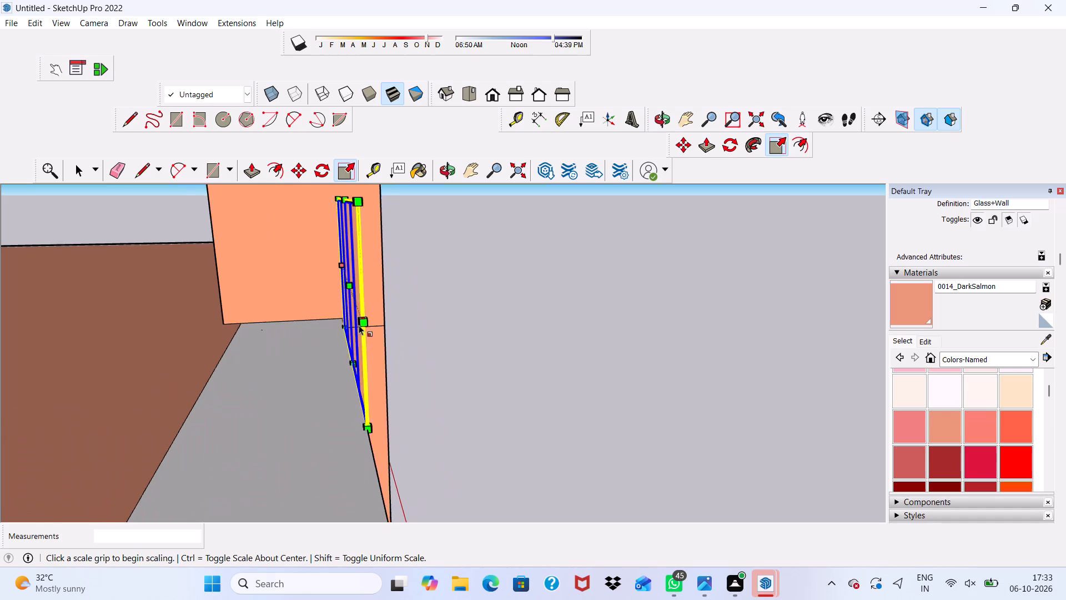
scroll(359, 325, "up", 10)
scroll(378, 339, "down", 5)
scroll(408, 377, "up", 2)
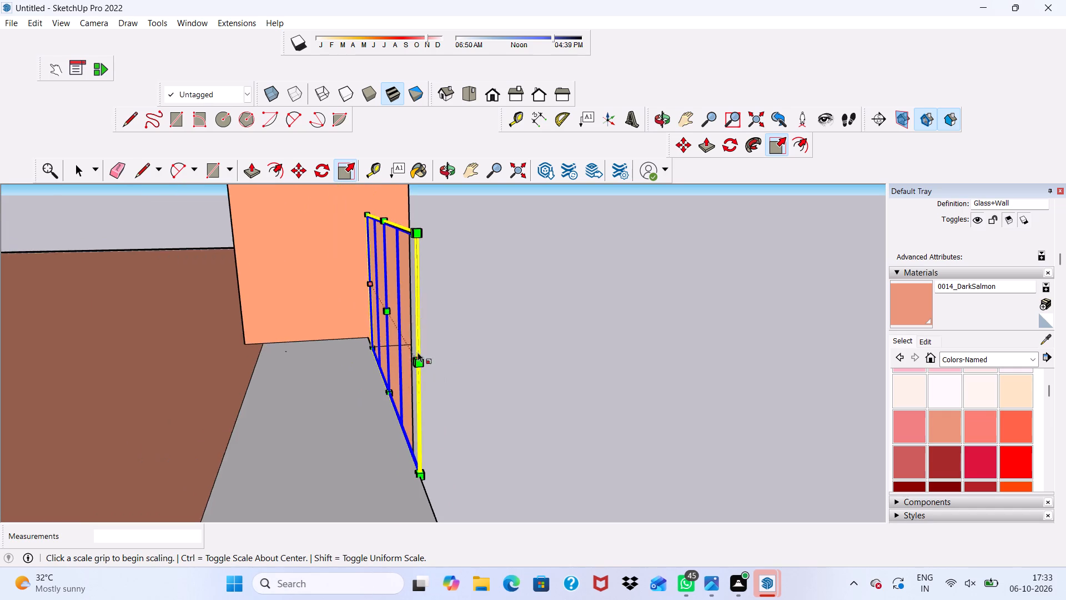
scroll(418, 352, "up", 3)
scroll(377, 409, "down", 6)
scroll(366, 451, "up", 7)
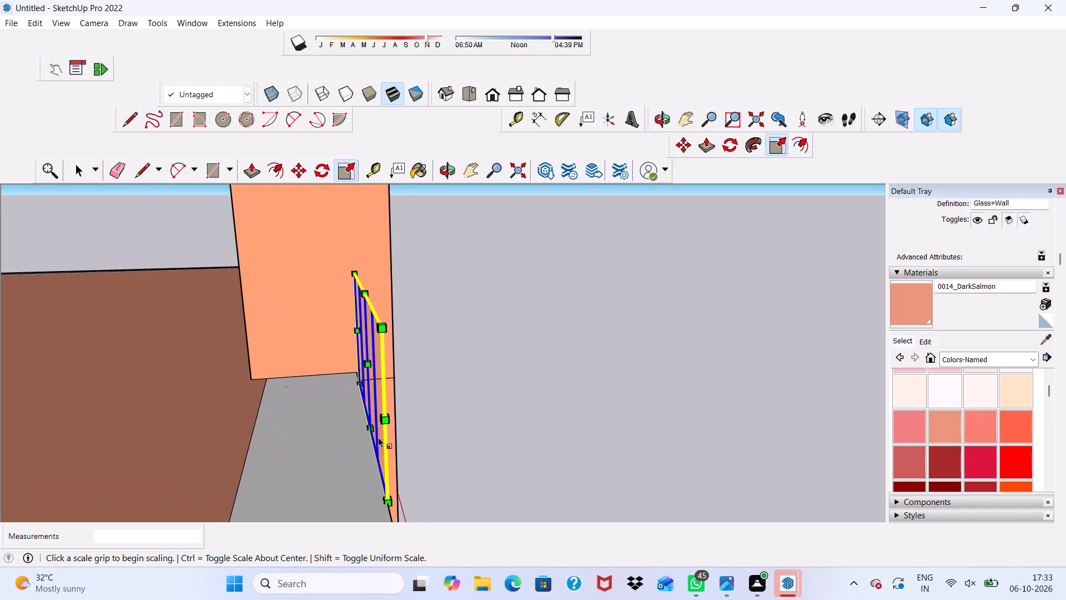
scroll(378, 437, "up", 20)
scroll(378, 437, "up", 2)
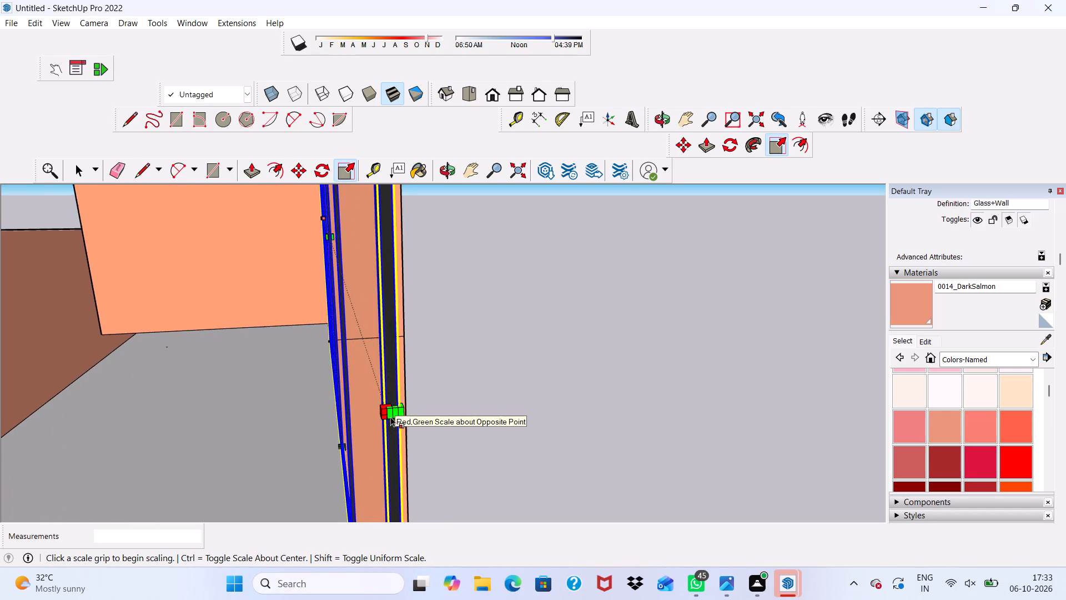
scroll(390, 417, "up", 4)
left_click_drag(391, 409, 389, 492)
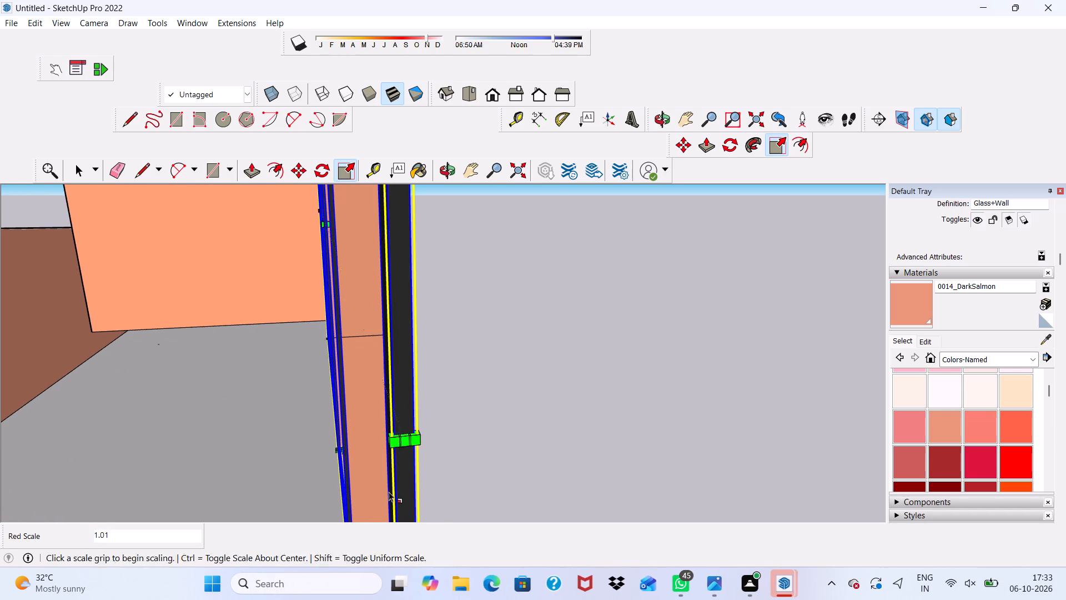
Scale the glass wall along the red axis again from its outer side grip, towards the ledge's free end.
scroll(371, 499, "down", 5)
scroll(461, 397, "down", 2)
scroll(461, 397, "up", 1)
scroll(461, 397, "down", 1)
scroll(460, 446, "up", 3)
scroll(451, 434, "down", 4)
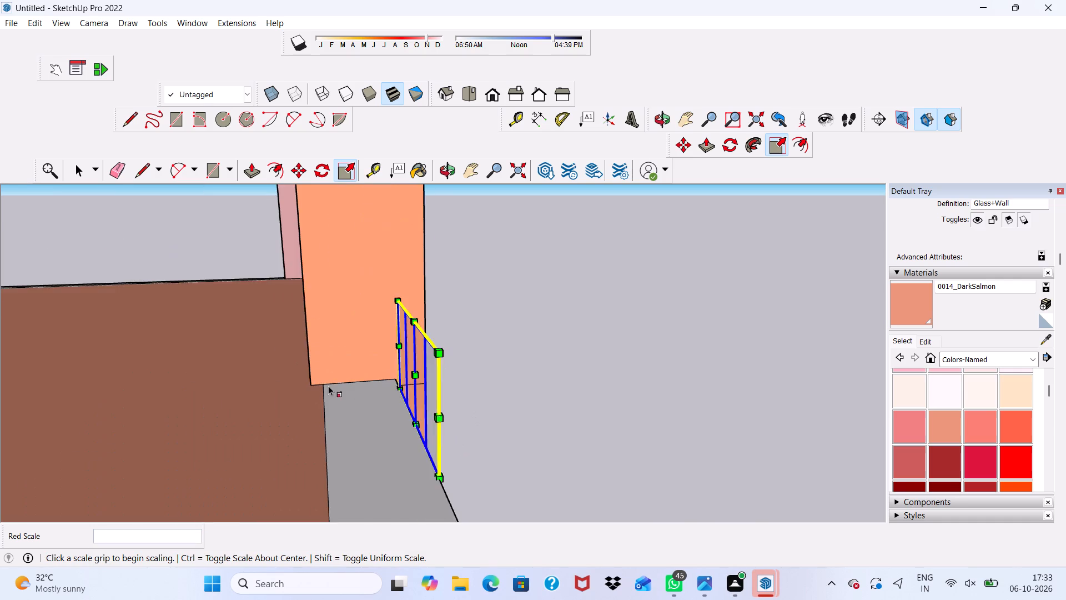
scroll(328, 386, "down", 1)
middle_click_drag(328, 385, 376, 392)
scroll(376, 392, "down", 1)
scroll(570, 449, "up", 4)
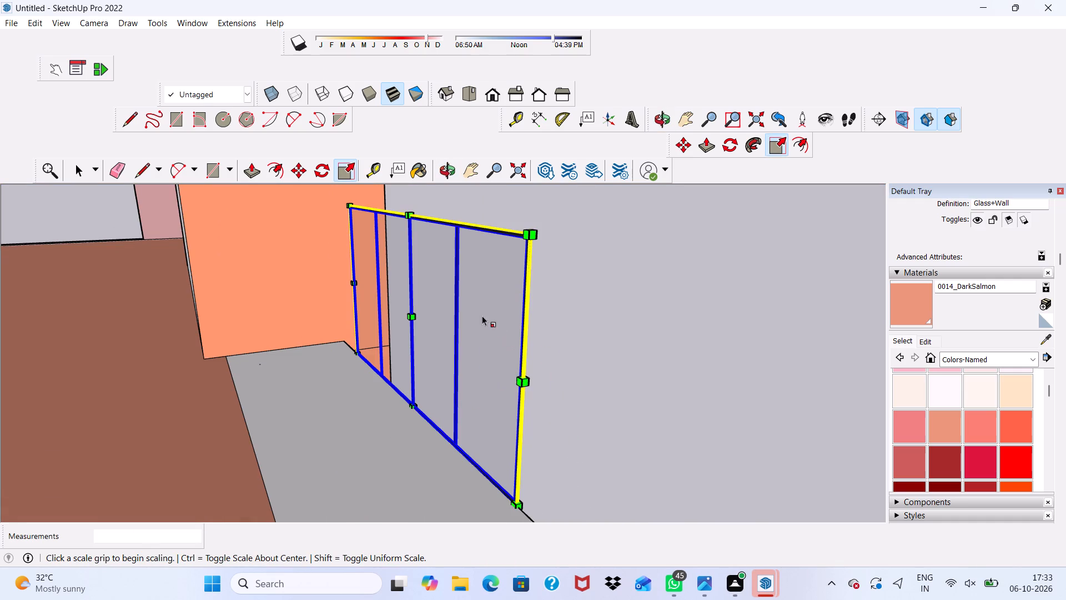
scroll(448, 273, "up", 2)
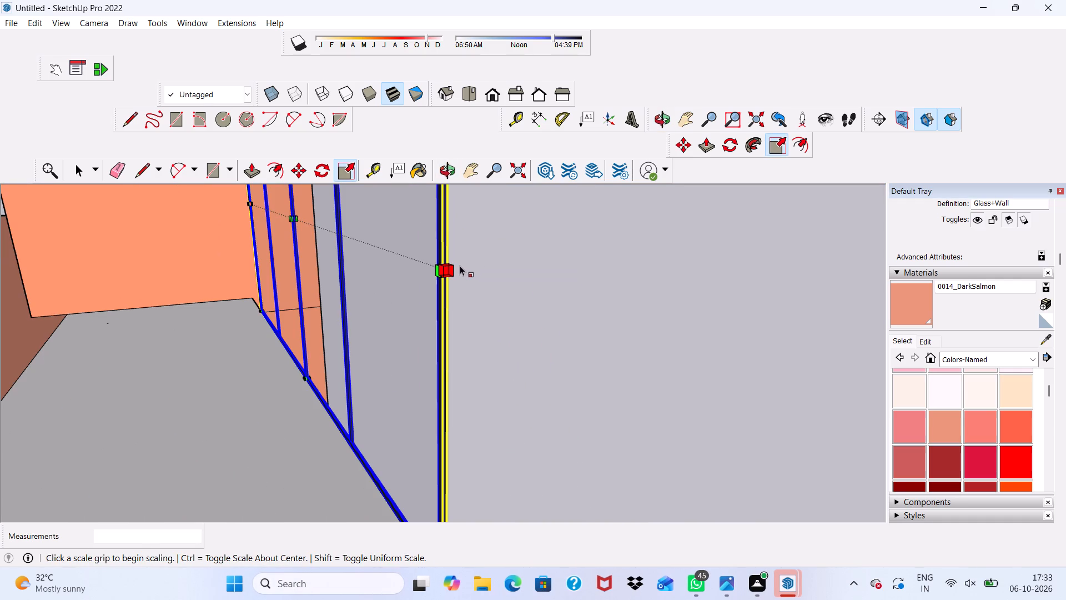
scroll(454, 268, "up", 4)
scroll(537, 285, "down", 3)
scroll(423, 262, "up", 2)
scroll(423, 262, "down", 2)
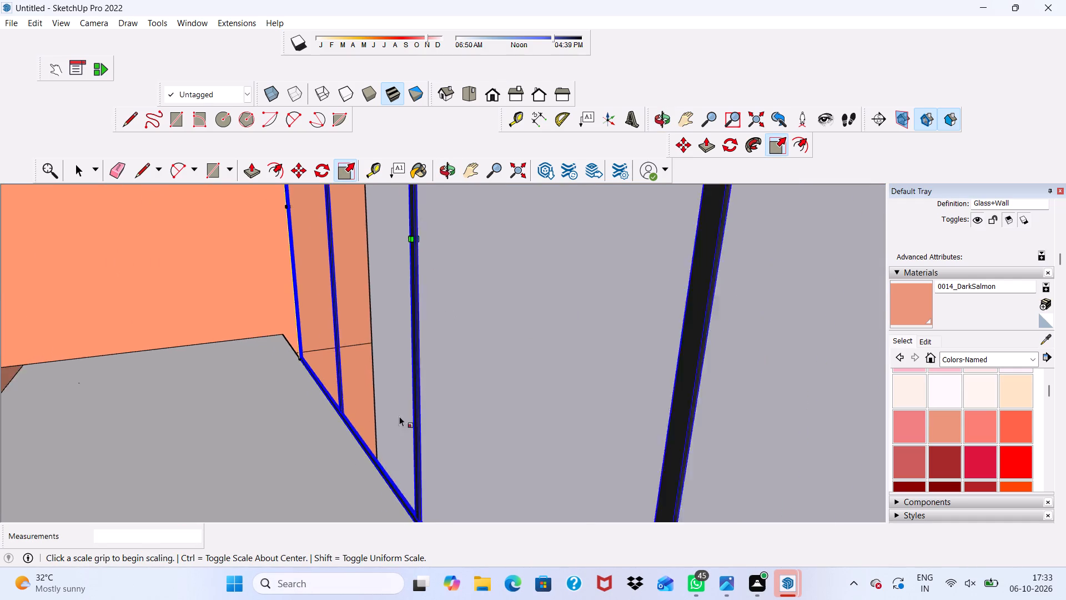
scroll(399, 416, "down", 10)
scroll(387, 365, "up", 1)
scroll(390, 382, "down", 2)
scroll(522, 465, "up", 6)
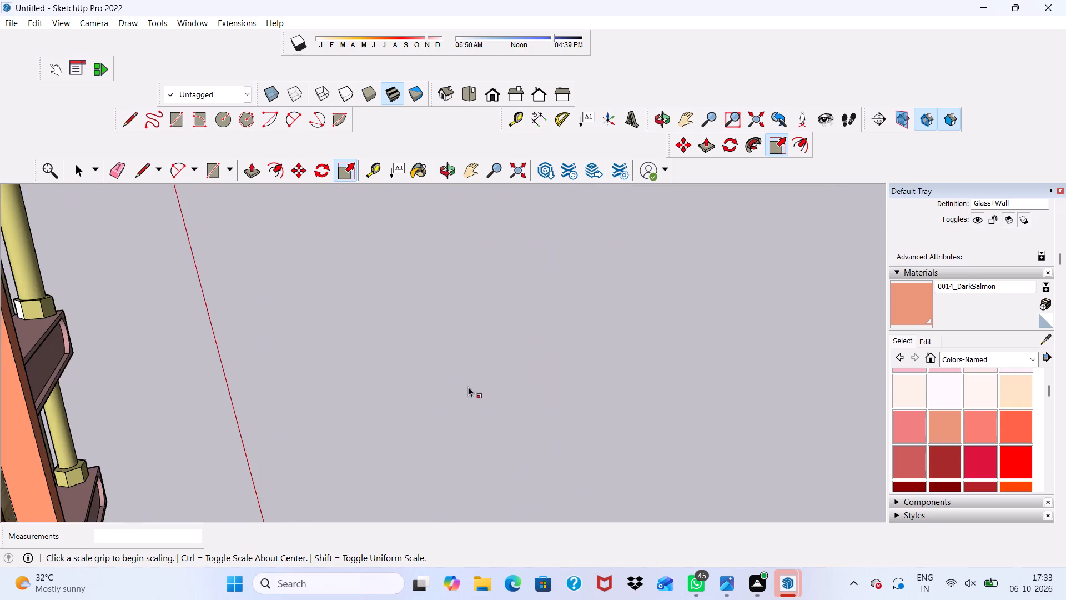
scroll(468, 387, "down", 3)
scroll(511, 426, "up", 1)
scroll(552, 447, "down", 1)
scroll(428, 384, "down", 8)
scroll(612, 358, "down", 2)
scroll(516, 431, "up", 4)
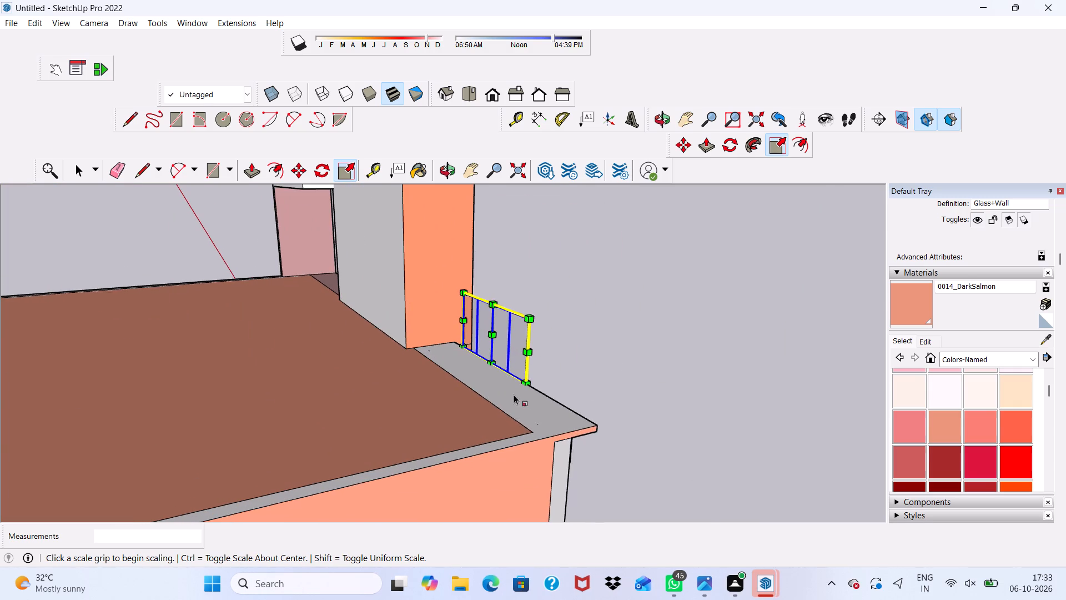
scroll(507, 333, "up", 9)
scroll(546, 348, "down", 4)
scroll(560, 320, "up", 3)
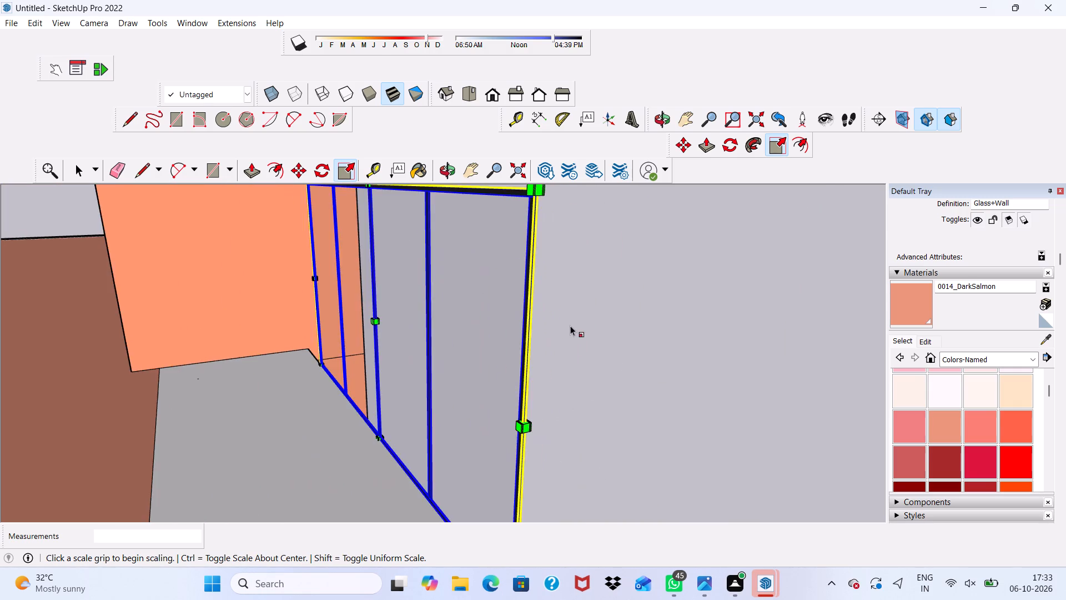
scroll(544, 436, "up", 3)
scroll(524, 379, "down", 6)
scroll(511, 340, "up", 6)
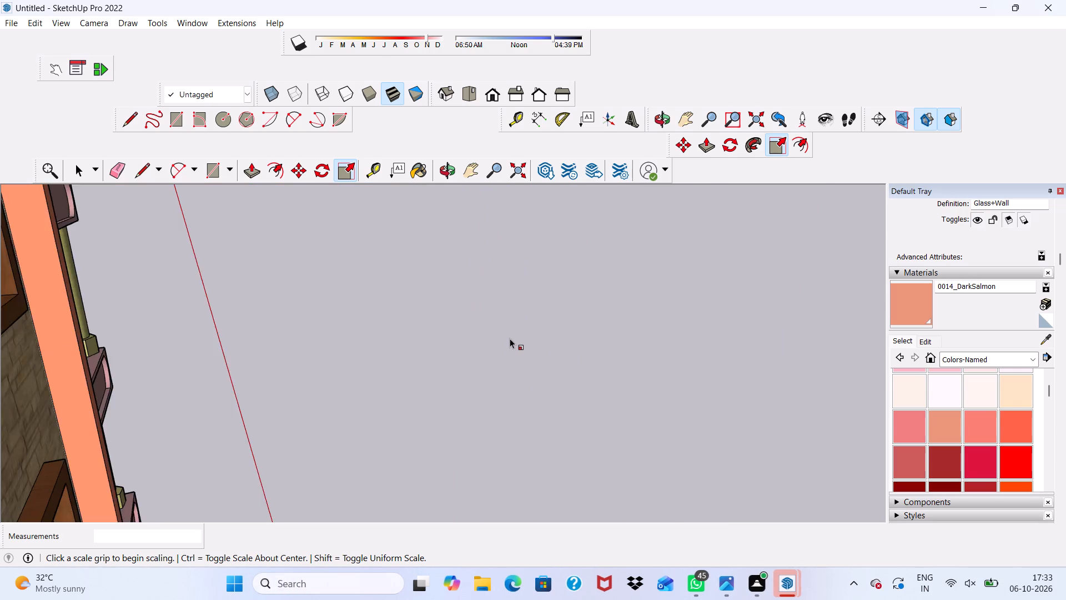
scroll(510, 338, "down", 4)
scroll(497, 342, "up", 4)
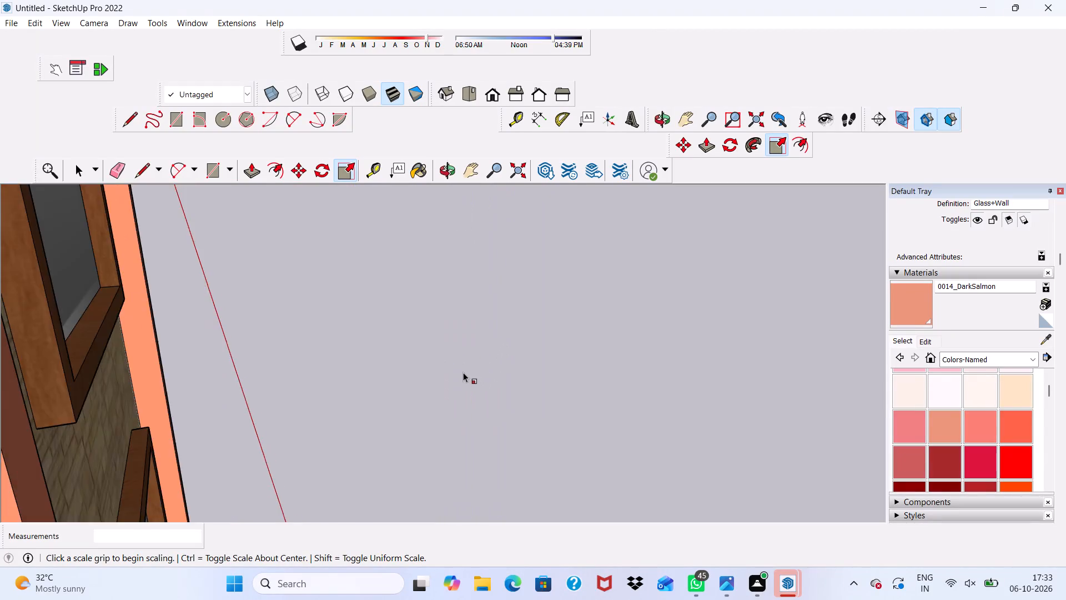
scroll(462, 371, "down", 2)
left_click_drag(379, 277, 868, 393)
Scale the glass wall along the red and green axes from its outer side edge to lengthen and thicken it.
scroll(547, 382, "down", 5)
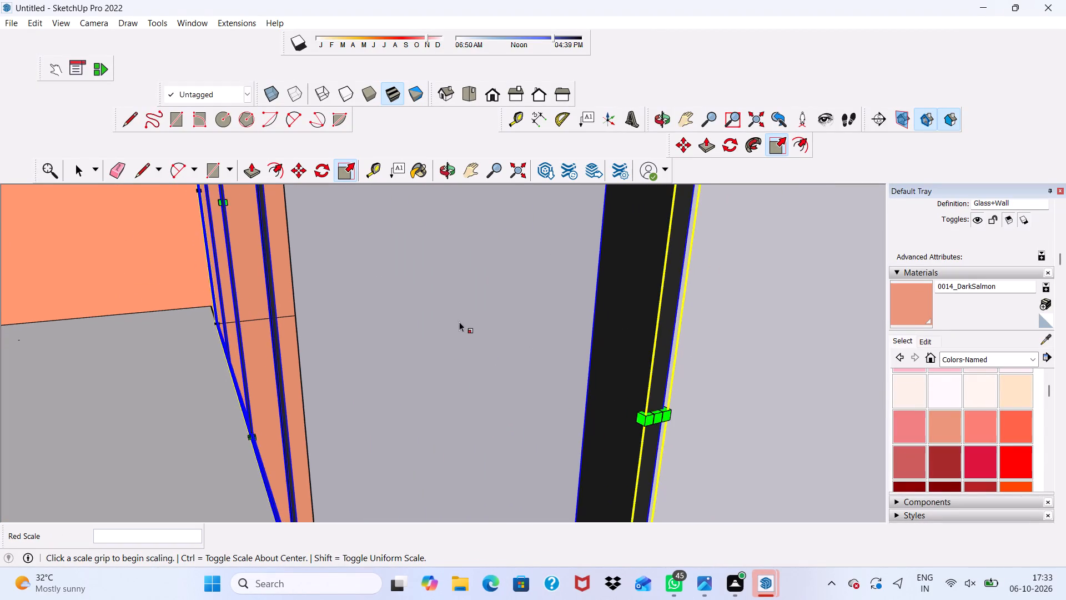
scroll(459, 322, "down", 13)
scroll(503, 308, "down", 12)
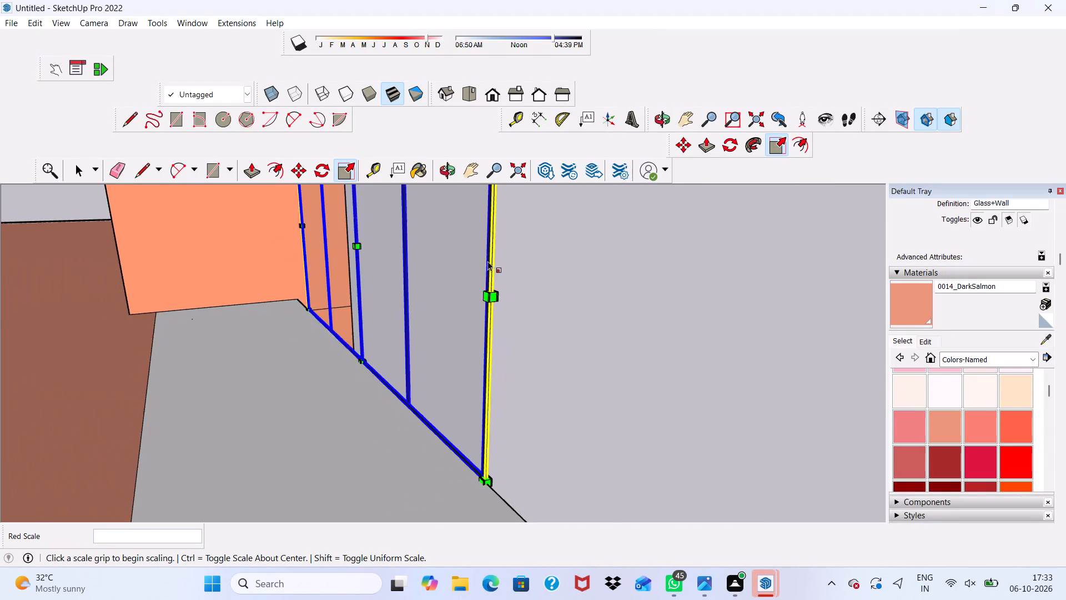
scroll(487, 261, "down", 7)
scroll(506, 312, "up", 9)
scroll(514, 312, "down", 3)
scroll(501, 291, "up", 3)
scroll(446, 312, "down", 2)
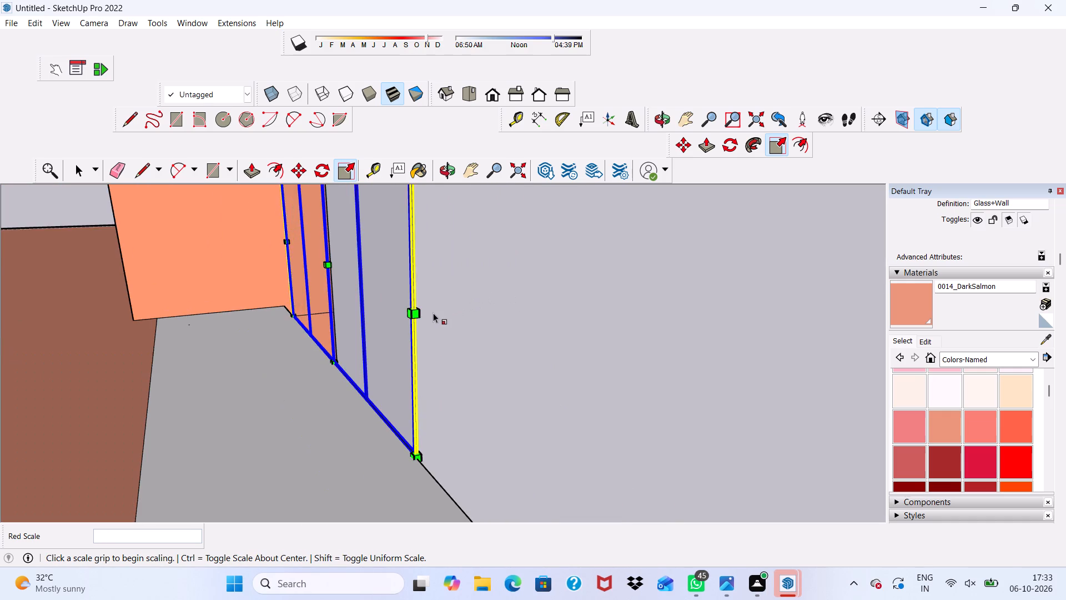
scroll(433, 313, "up", 1)
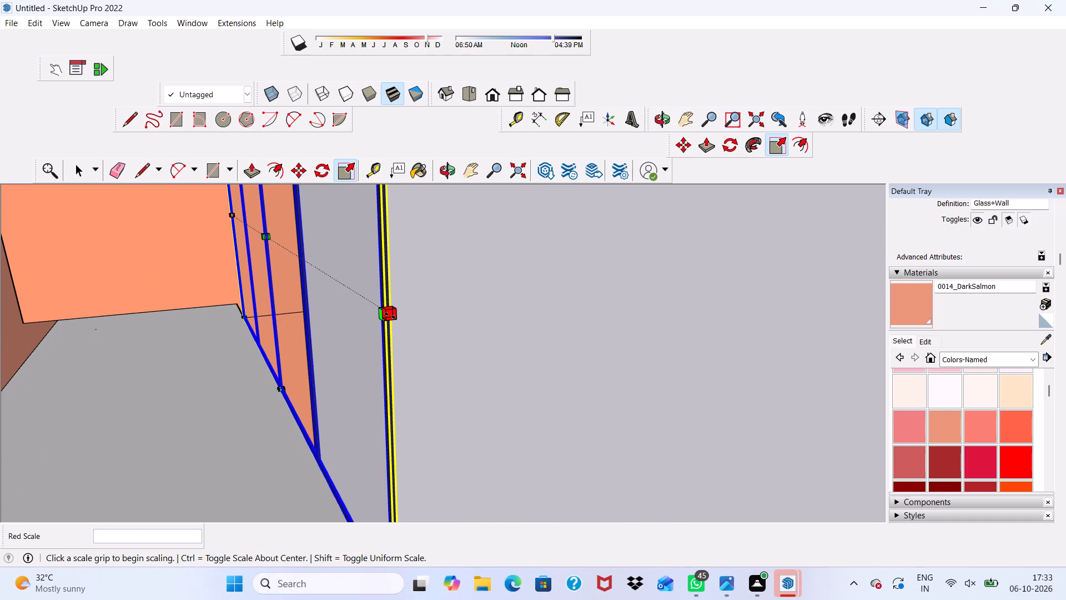
scroll(389, 316, "up", 4)
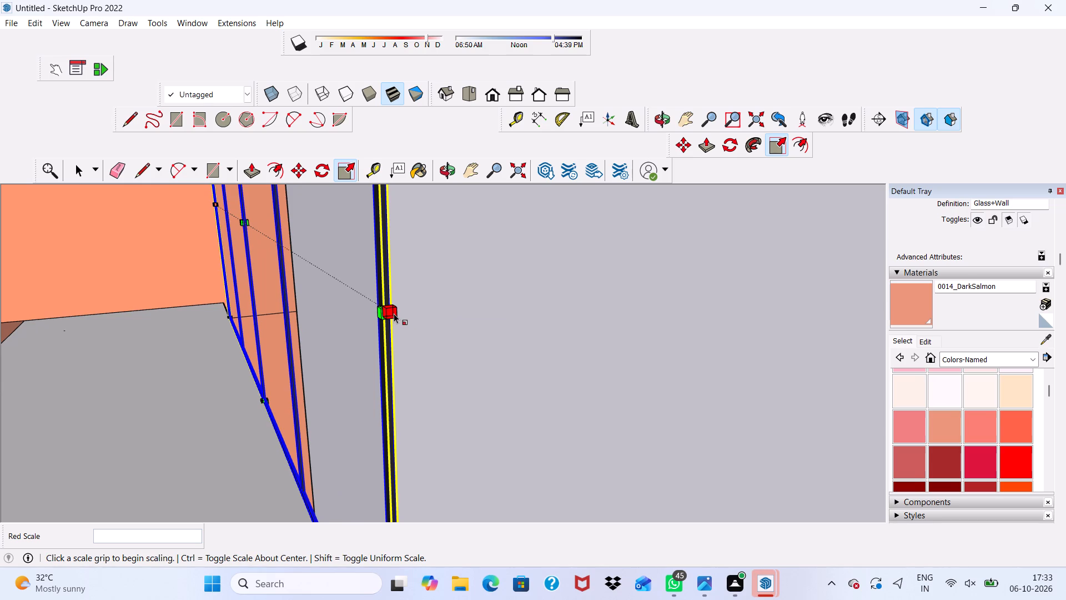
left_click_drag(394, 313, 645, 434)
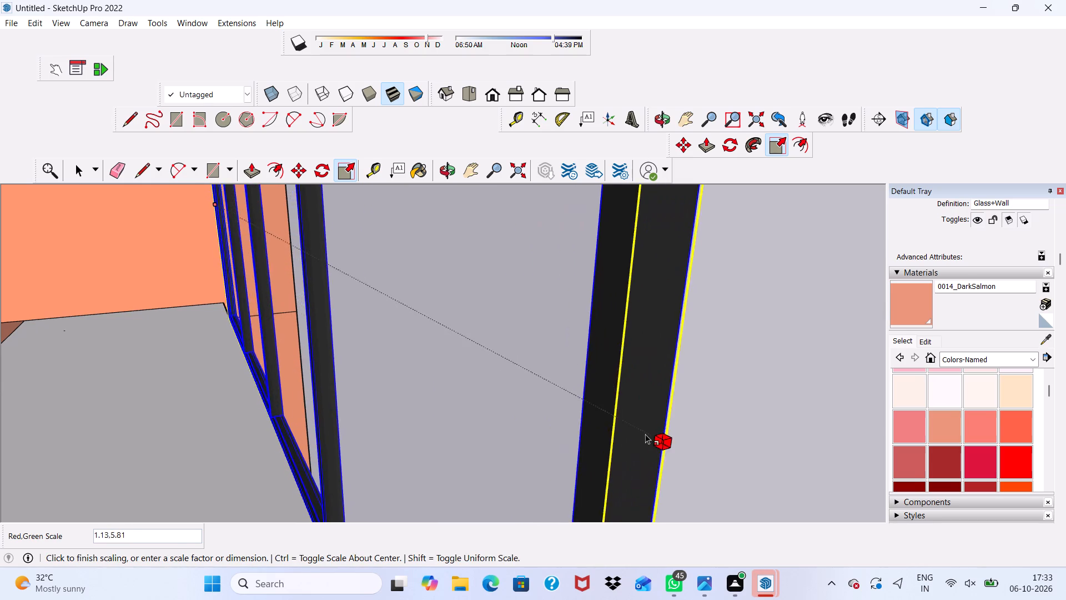
left_click_drag(645, 434, 562, 388)
Scale the glass wall along the red axis by about 1.55 to reach the ledge's outer end, and deselect it.
scroll(445, 304, "down", 20)
scroll(445, 304, "down", 3)
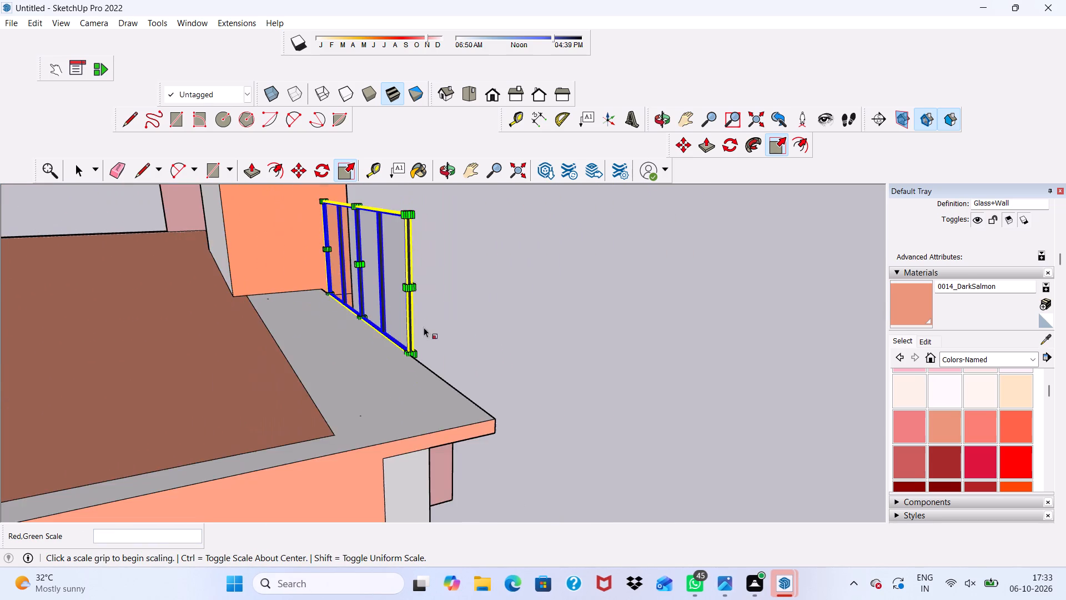
scroll(427, 298, "down", 1)
middle_click_drag(427, 297, 318, 304)
scroll(226, 290, "up", 2)
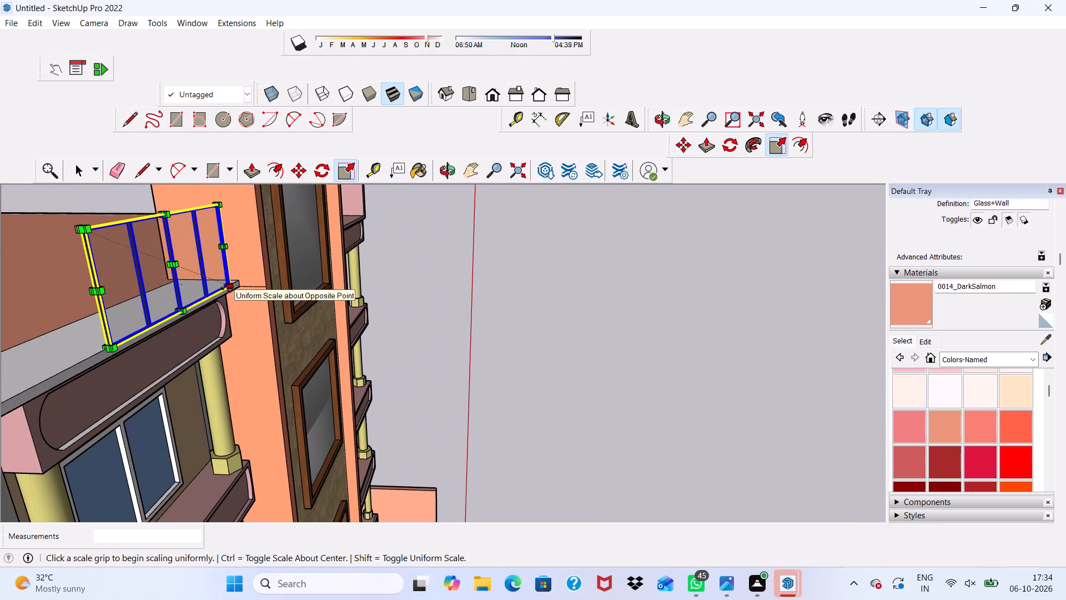
scroll(113, 315, "down", 8)
scroll(57, 316, "up", 2)
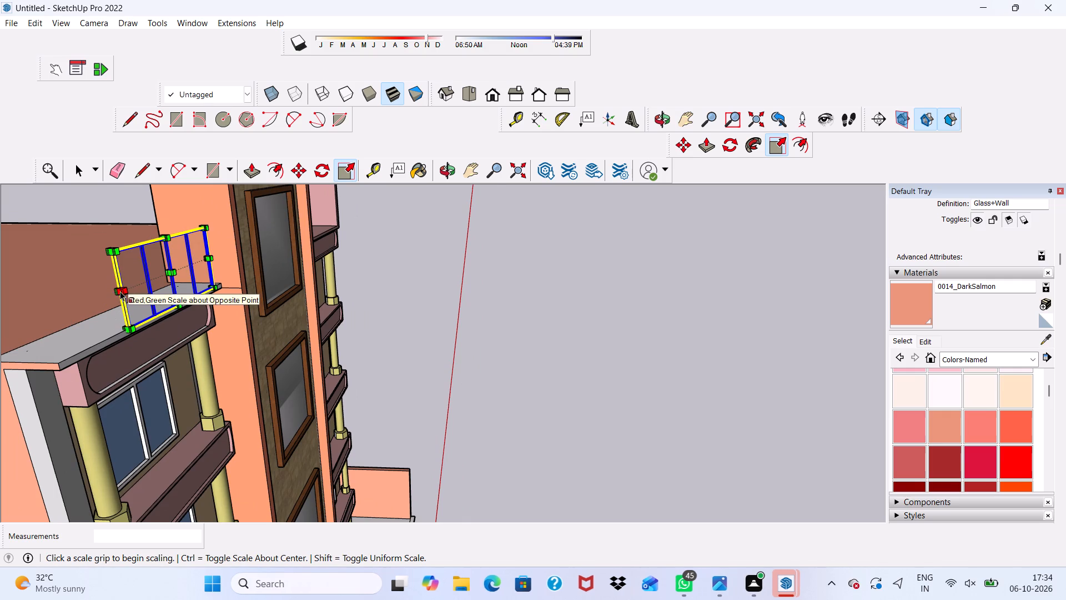
scroll(112, 309, "up", 5)
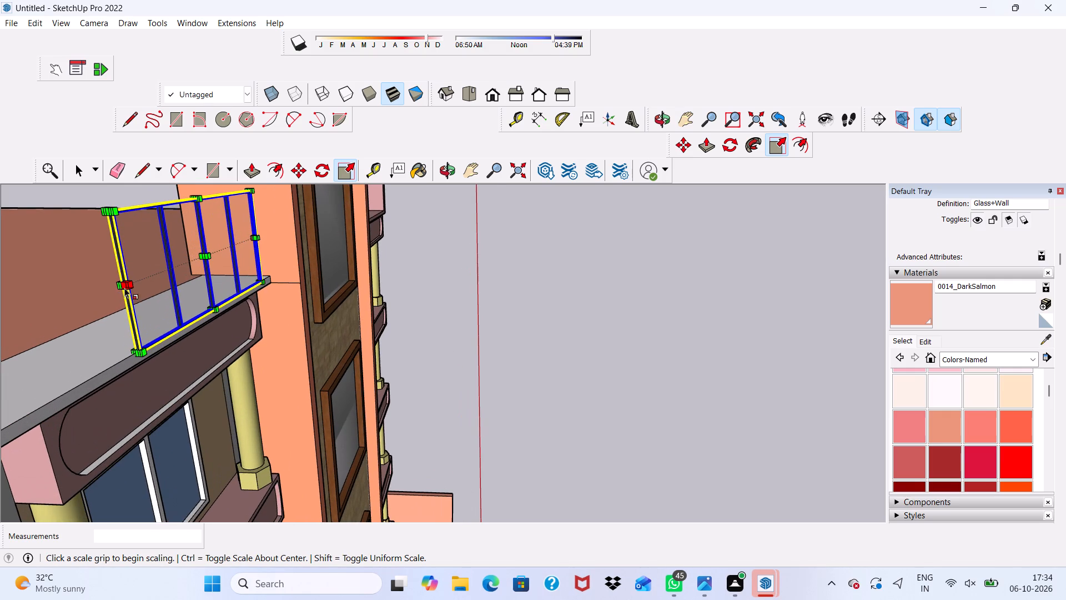
scroll(124, 295, "up", 3)
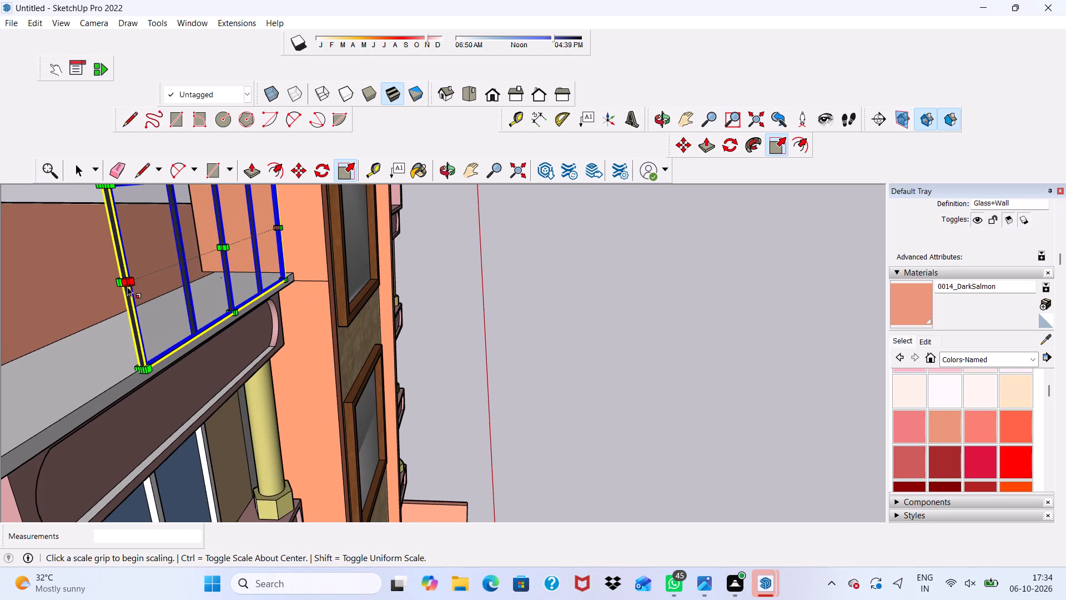
scroll(123, 287, "up", 5)
left_click_drag(123, 285, 119, 297)
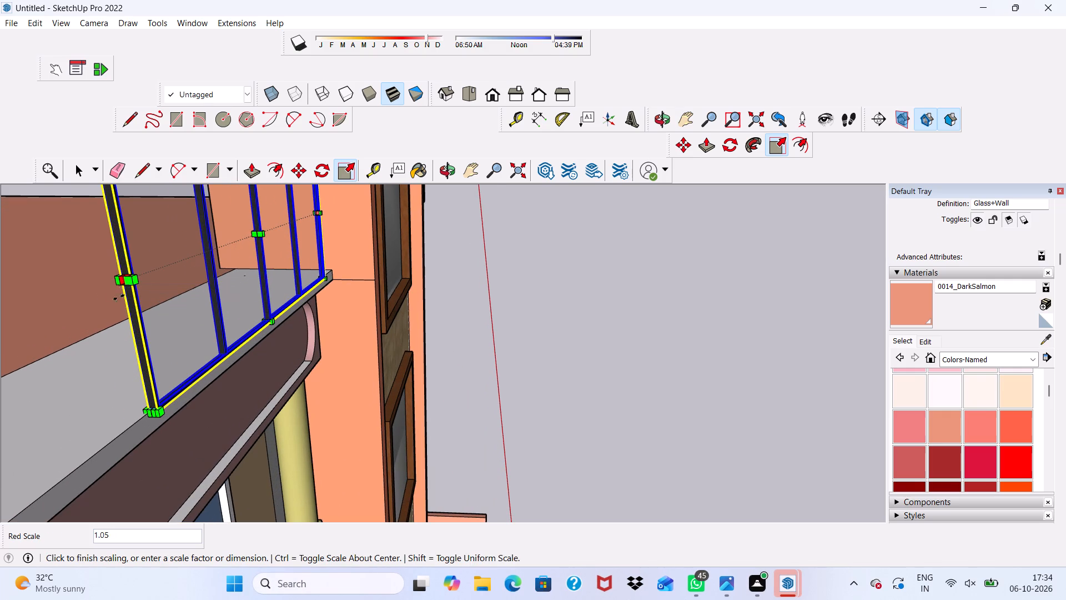
left_click_drag(119, 297, 0, 426)
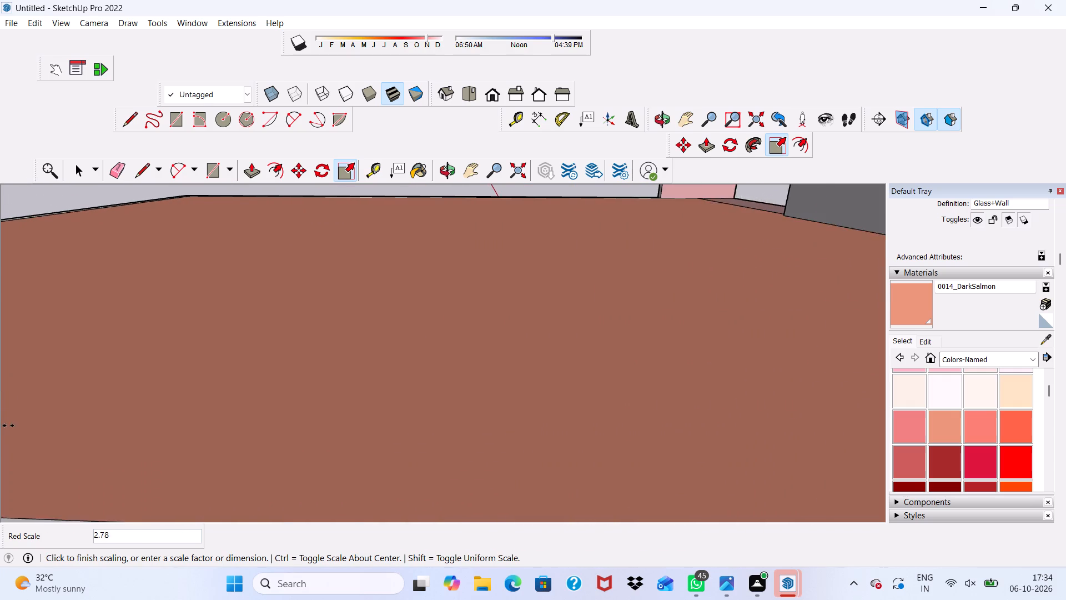
scroll(69, 419, "up", 1)
scroll(69, 419, "down", 10)
scroll(405, 307, "up", 1)
scroll(461, 302, "down", 8)
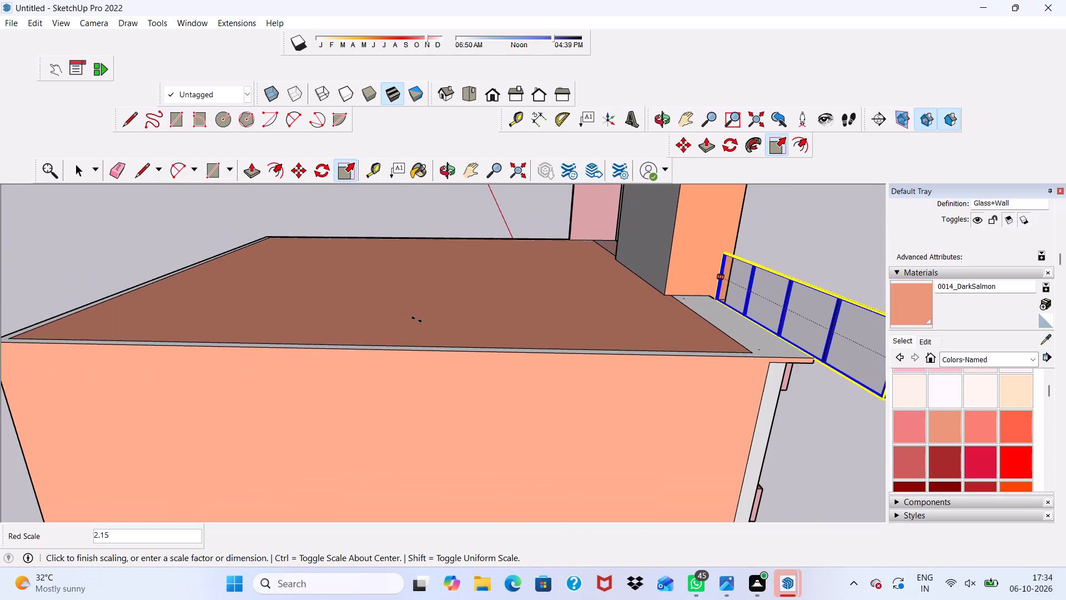
scroll(280, 258, "down", 3)
scroll(394, 318, "down", 1)
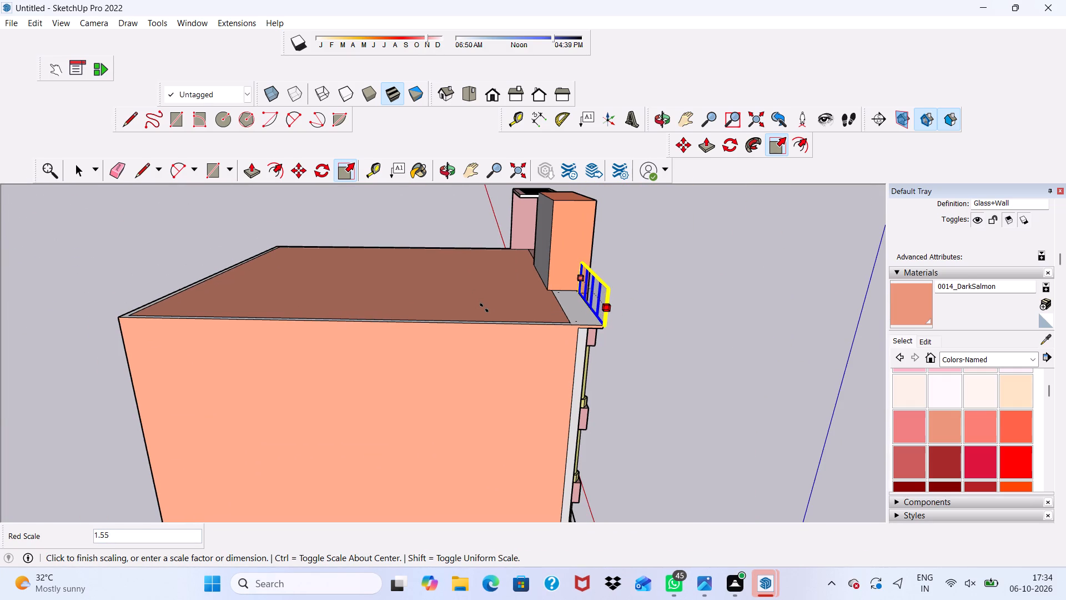
left_click(484, 308)
key("space")
left_click(673, 299)
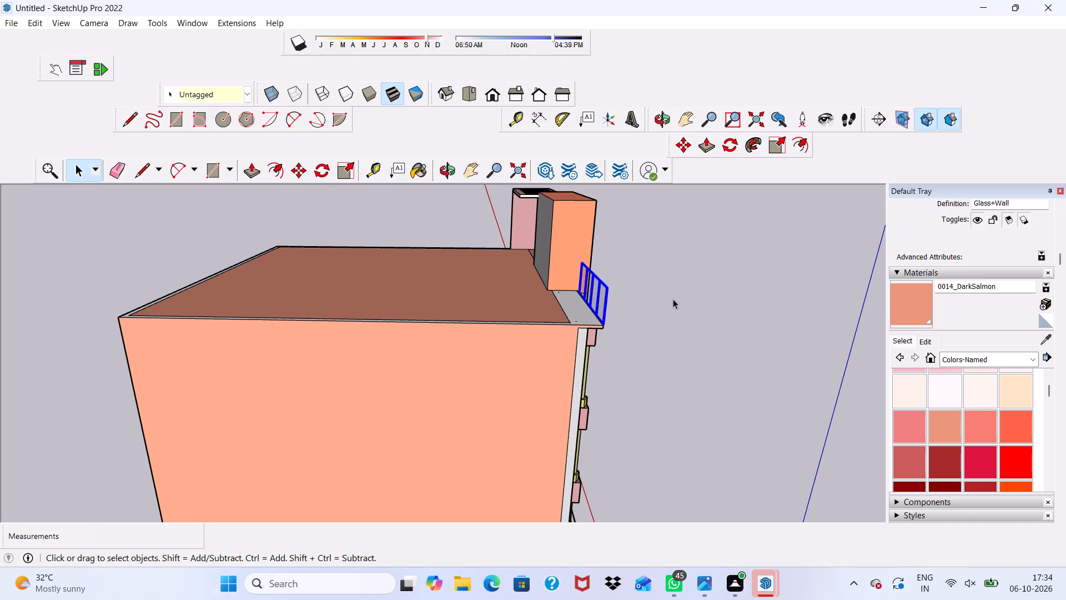
Examine from the front how the stretched glass wall fits along the roof ledge beside the stone-clad tower.
scroll(673, 299, "down", 3)
middle_click_drag(673, 298, 460, 273)
scroll(463, 272, "down", 1)
scroll(403, 269, "up", 4)
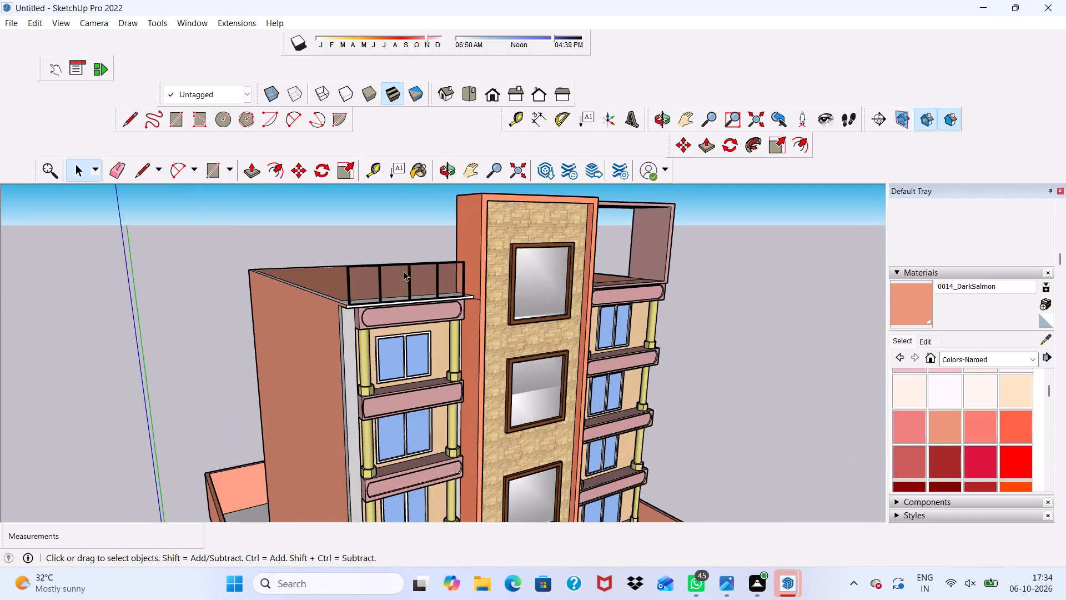
middle_click_drag(394, 284, 285, 253)
scroll(285, 253, "up", 2)
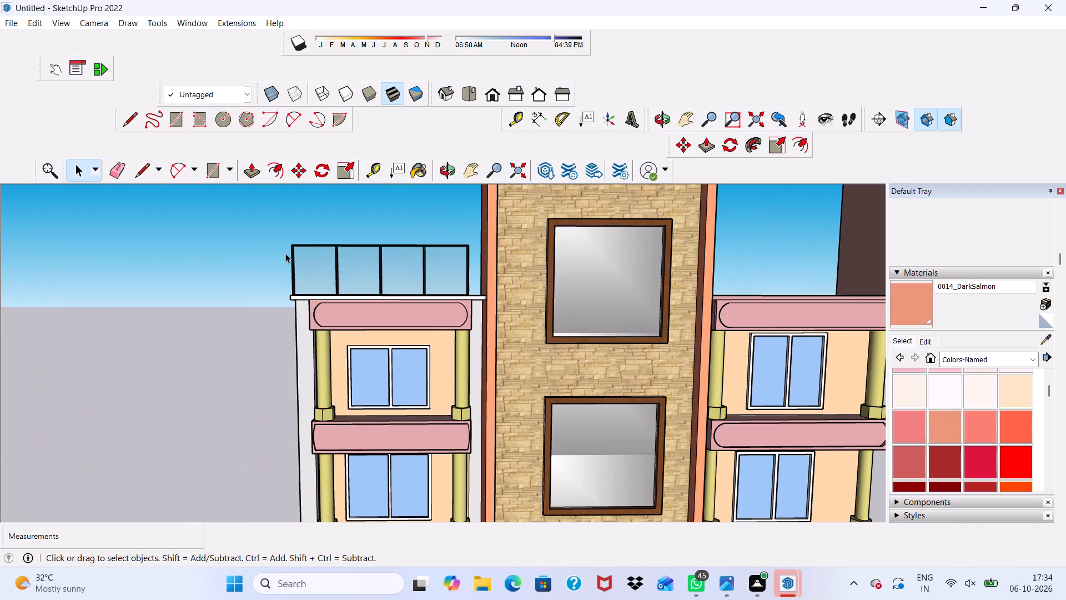
scroll(376, 269, "down", 2)
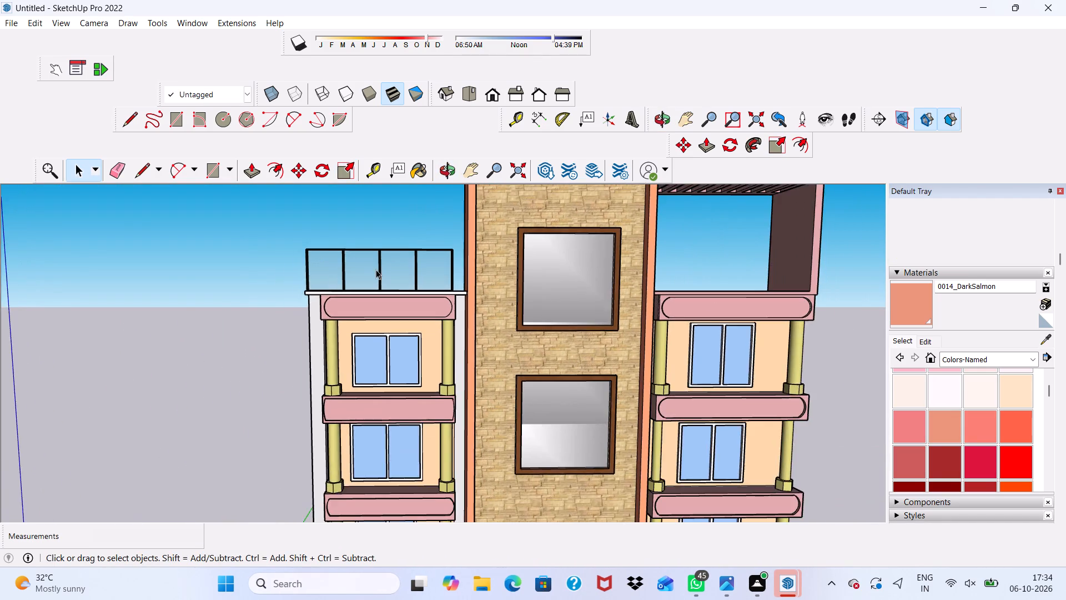
scroll(376, 269, "down", 5)
scroll(408, 249, "up", 1)
scroll(408, 249, "down", 2)
scroll(406, 228, "up", 4)
scroll(466, 248, "up", 1)
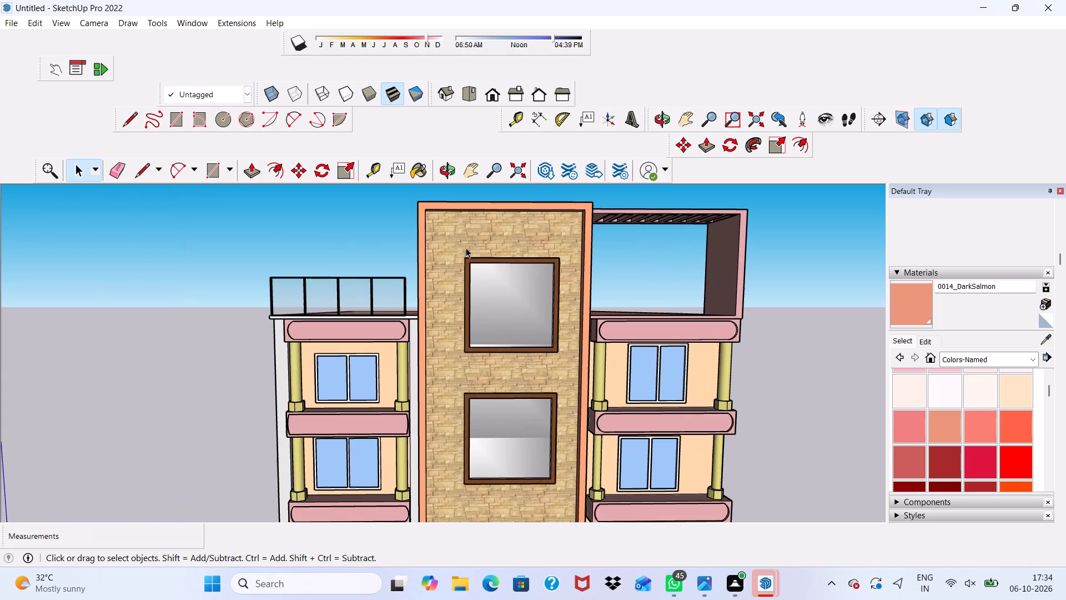
Move the glass wall along the roof ledge towards the stone-clad tower by its lower inner corner, and deselect it.
left_click(297, 172)
scroll(357, 276, "up", 2)
scroll(398, 323, "up", 1)
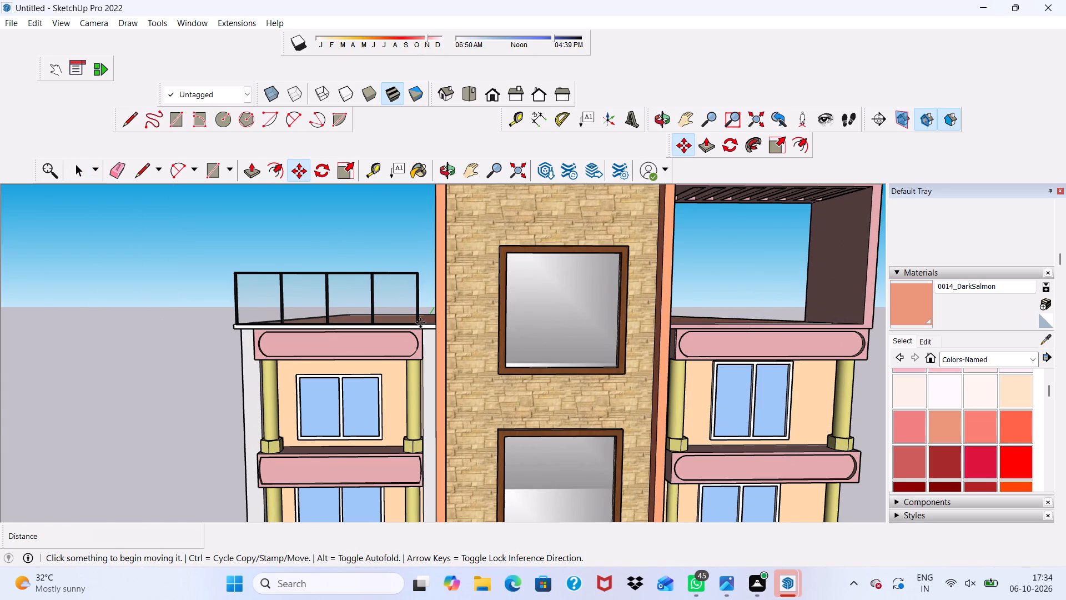
left_click_drag(420, 323, 440, 327)
scroll(411, 327, "up", 6)
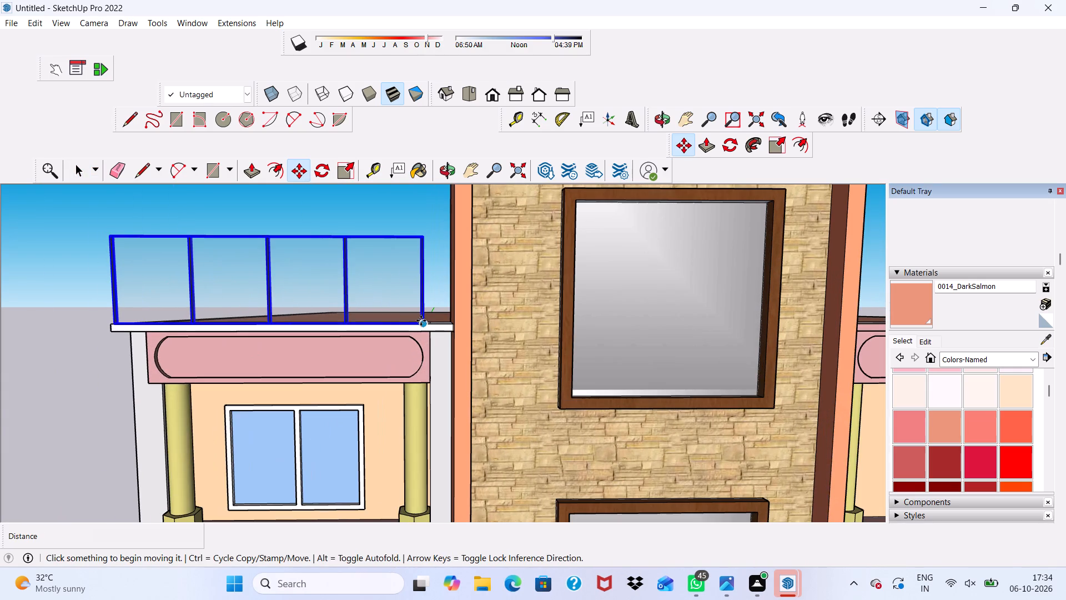
left_click_drag(421, 321, 449, 318)
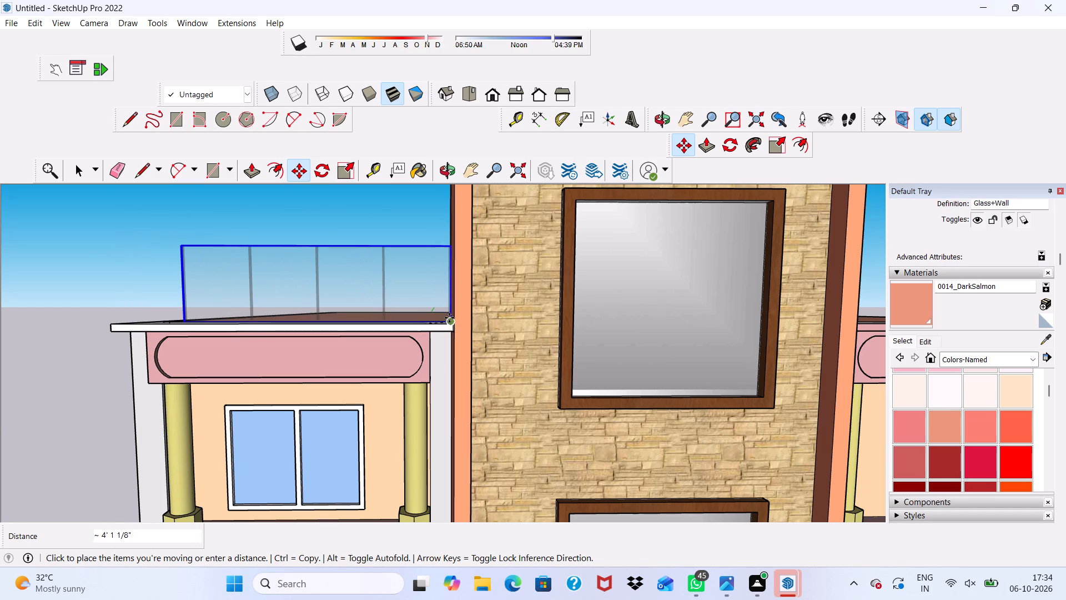
left_click_drag(449, 318, 455, 326)
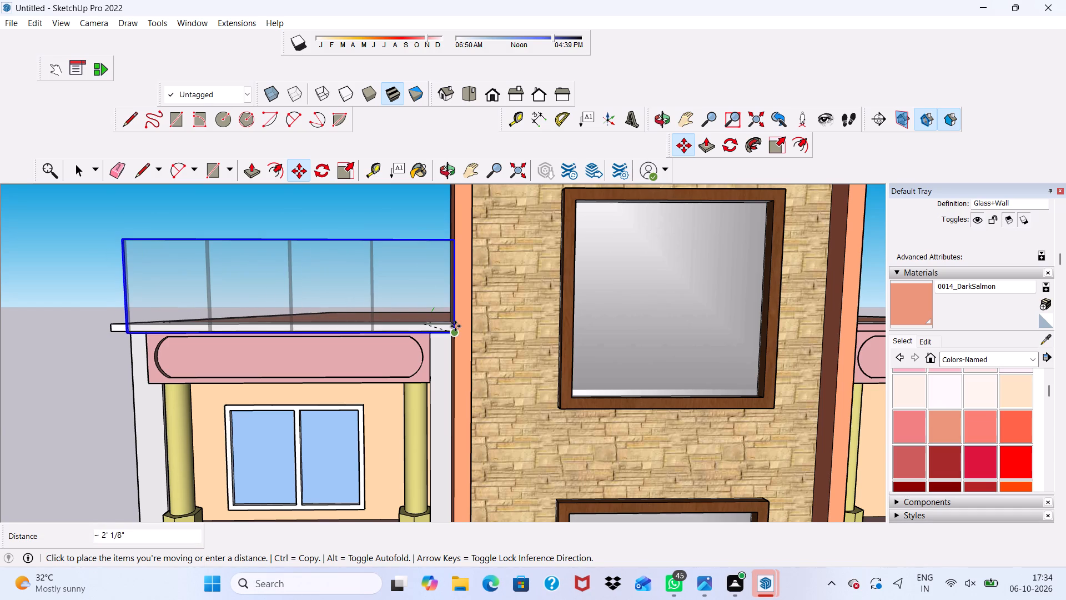
left_click_drag(455, 326, 444, 323)
scroll(442, 318, "up", 2)
left_click_drag(443, 323, 443, 321)
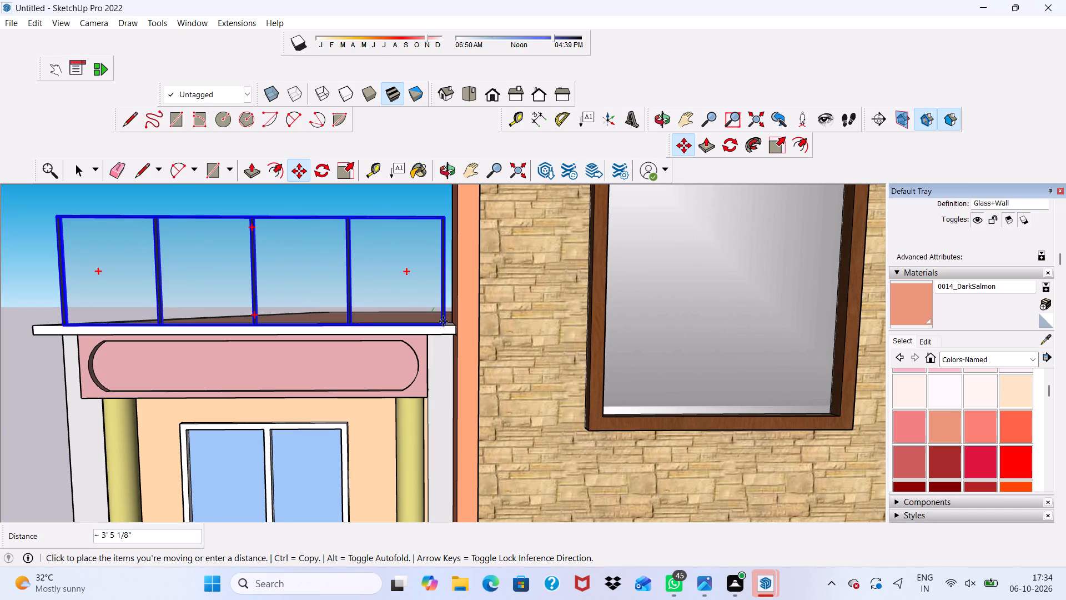
left_click_drag(443, 321, 450, 321)
scroll(244, 278, "down", 1)
key("space")
left_click(95, 232)
Move the glass wall about 3' 1" outward across the ledge from the roof slab to the ledge's front edge.
scroll(88, 228, "down", 3)
middle_click_drag(84, 223, 265, 232)
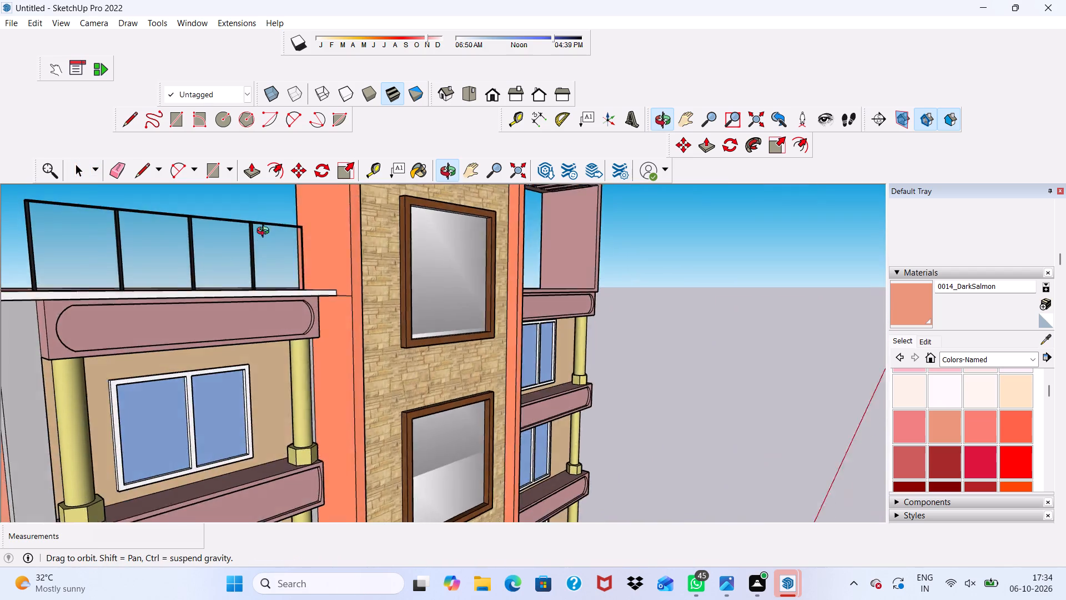
middle_click_drag(265, 232, 396, 290)
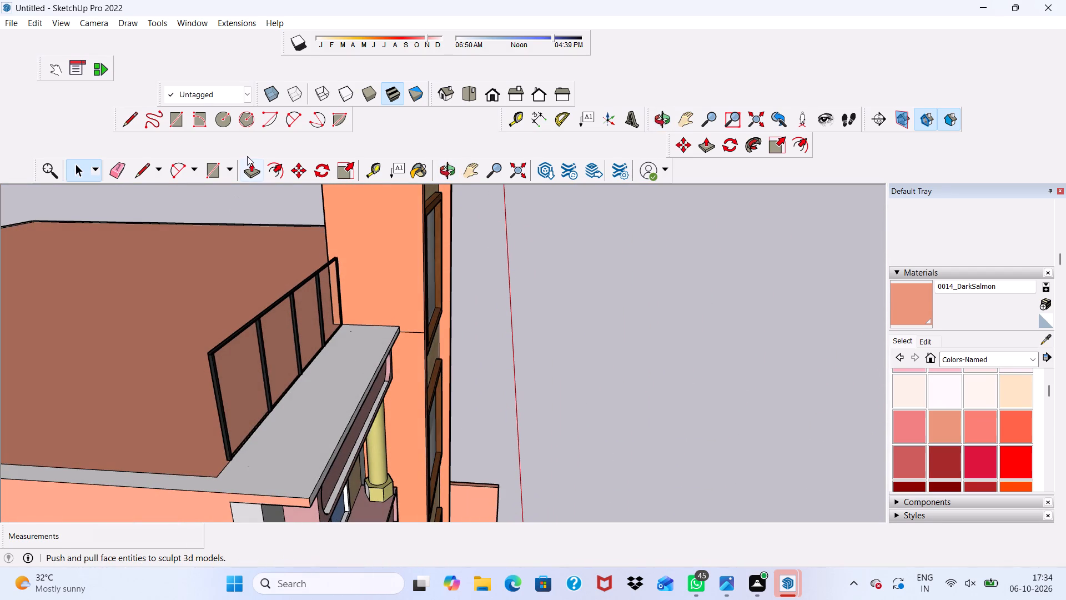
left_click(295, 162)
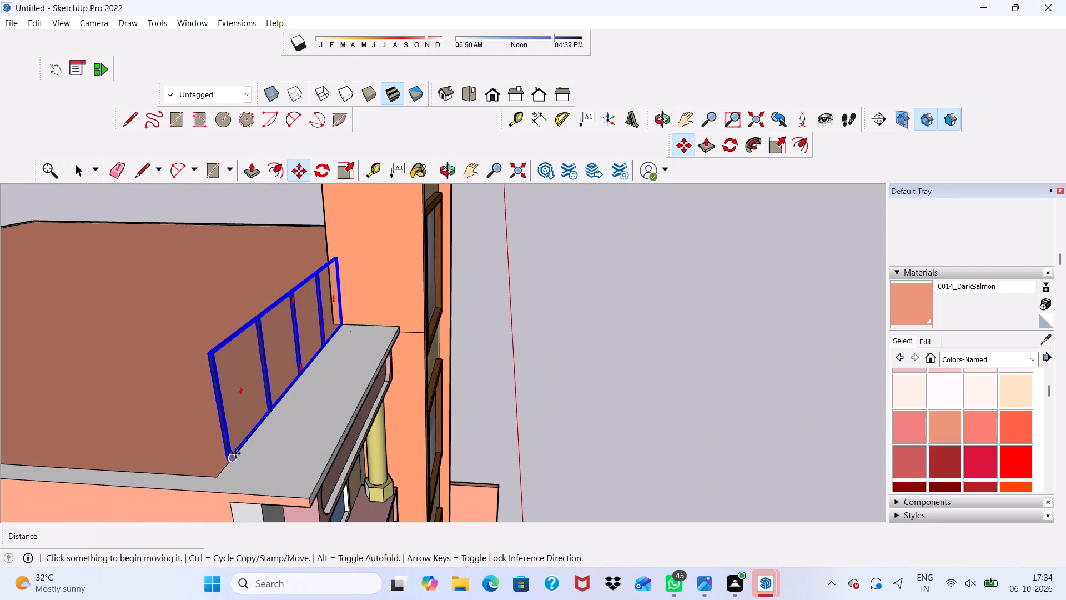
left_click_drag(233, 458, 312, 476)
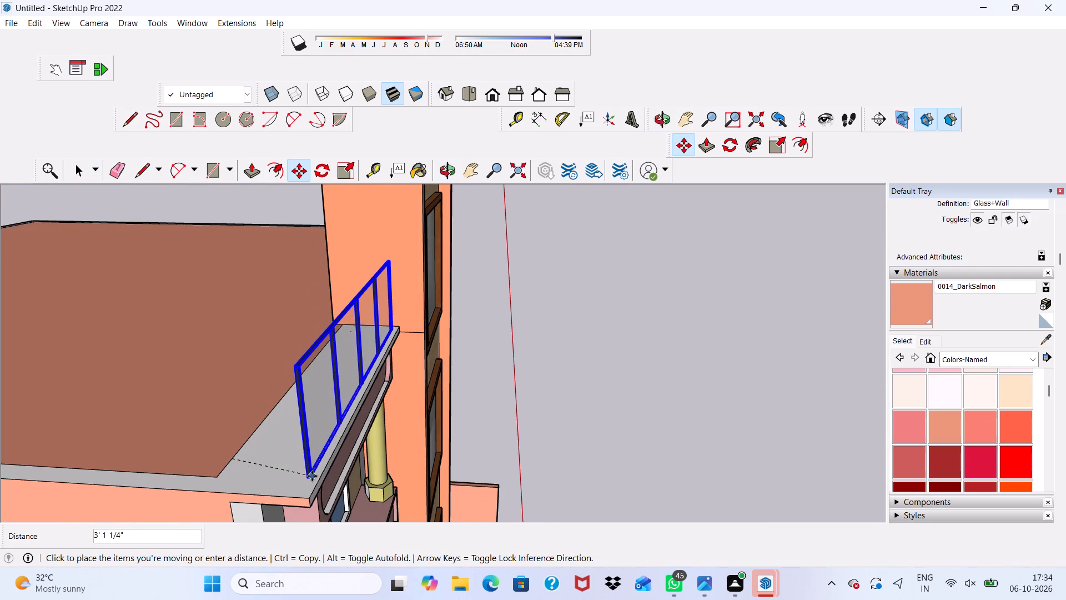
left_click_drag(312, 476, 316, 481)
Scale the glass wall slightly along the red axis from its outer side grip towards the ledge's free end, and deselect it.
scroll(286, 450, "down", 1)
scroll(286, 450, "up", 1)
scroll(286, 450, "down", 4)
middle_click_drag(262, 406, 148, 369)
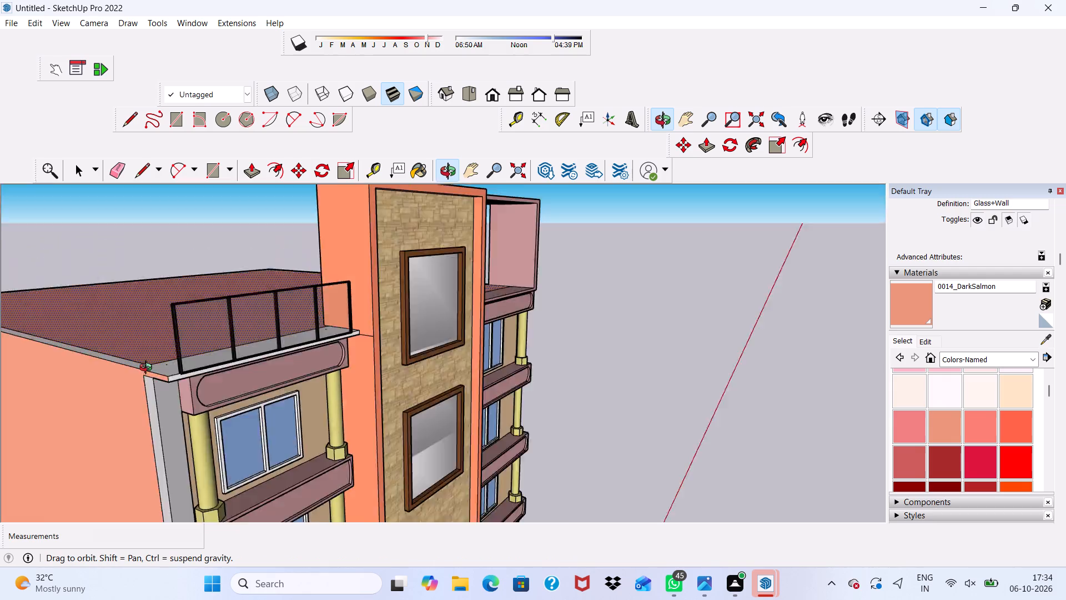
middle_click_drag(148, 369, 251, 332)
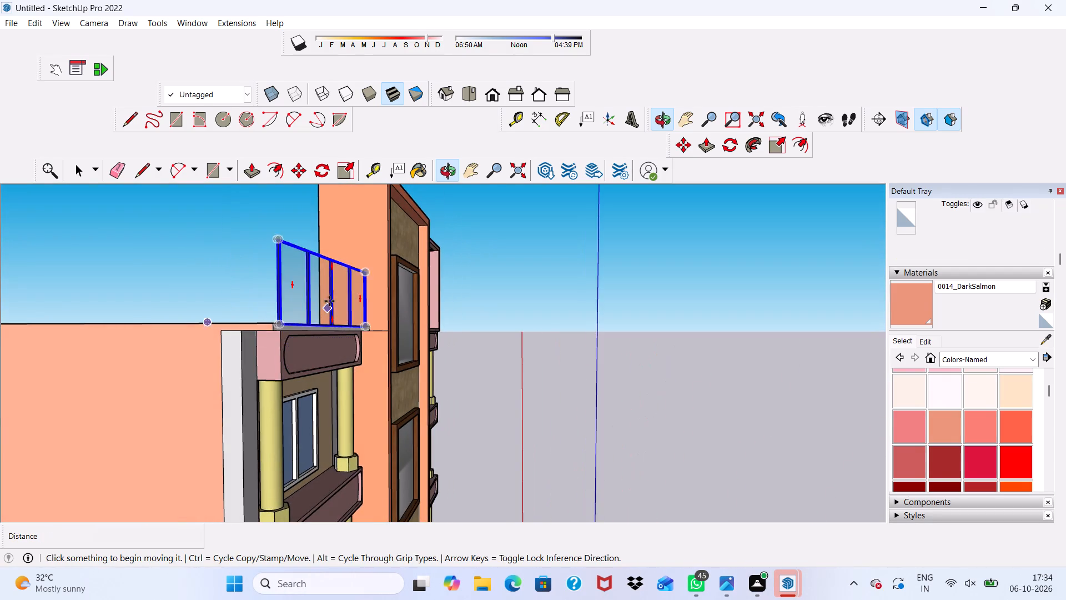
scroll(329, 294, "up", 3)
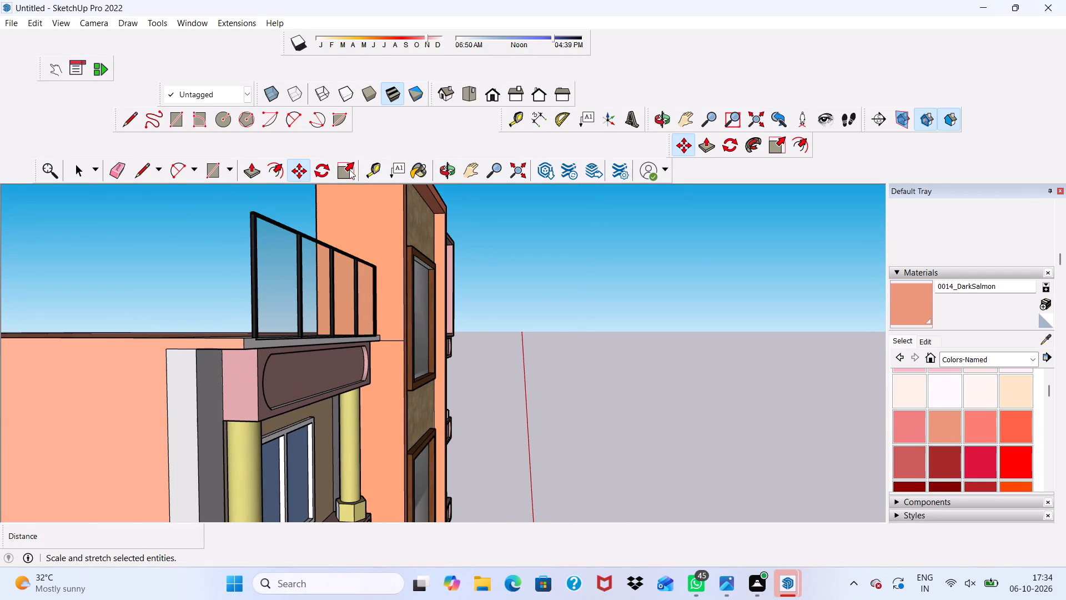
left_click(348, 168)
key("space")
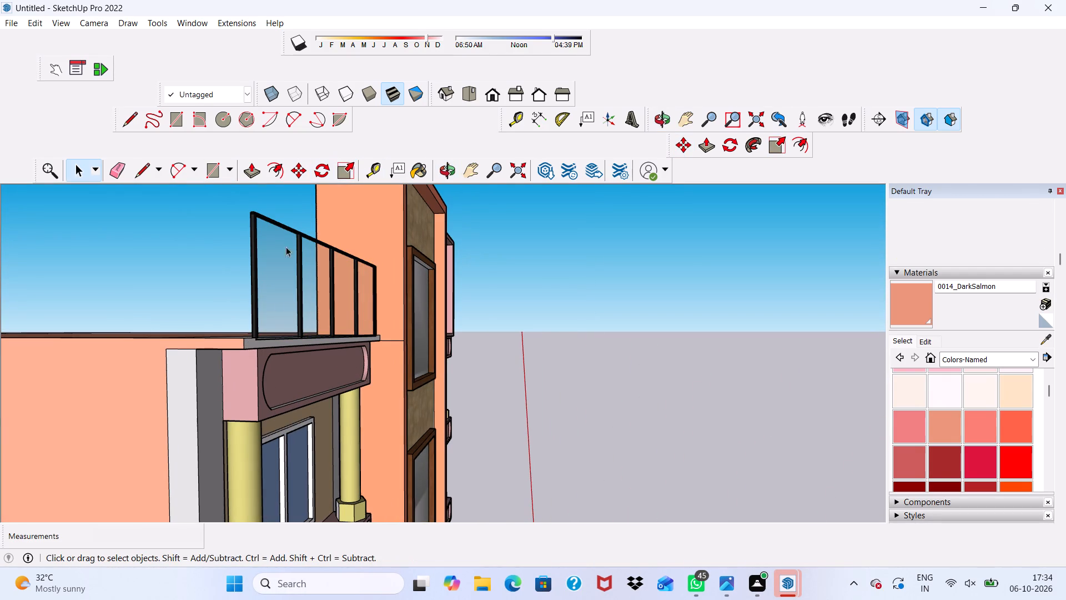
left_click(249, 264)
left_click(250, 253)
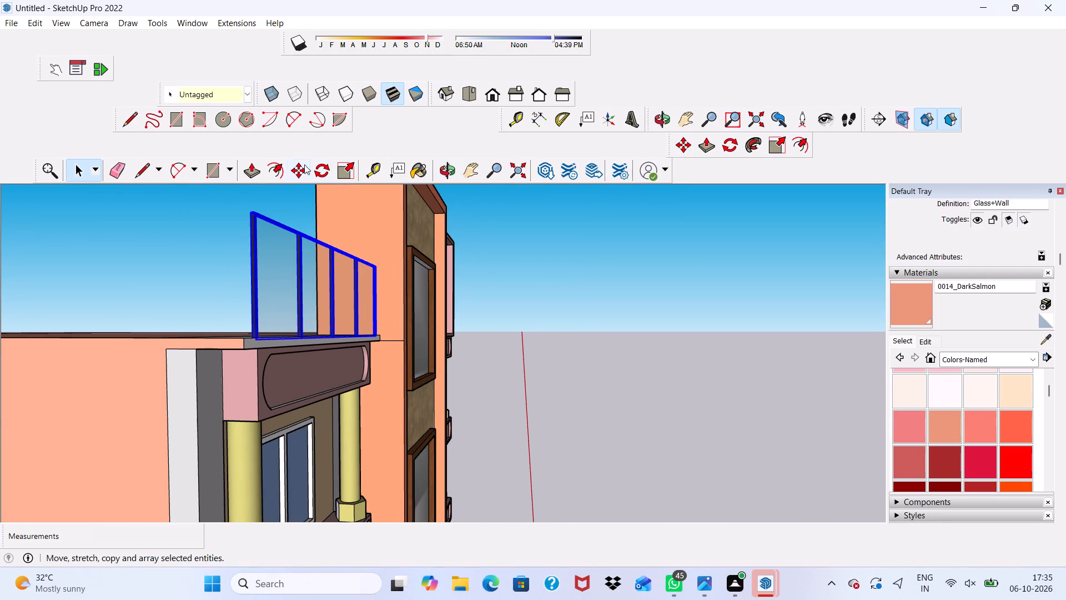
left_click(348, 175)
middle_click_drag(305, 306, 312, 309)
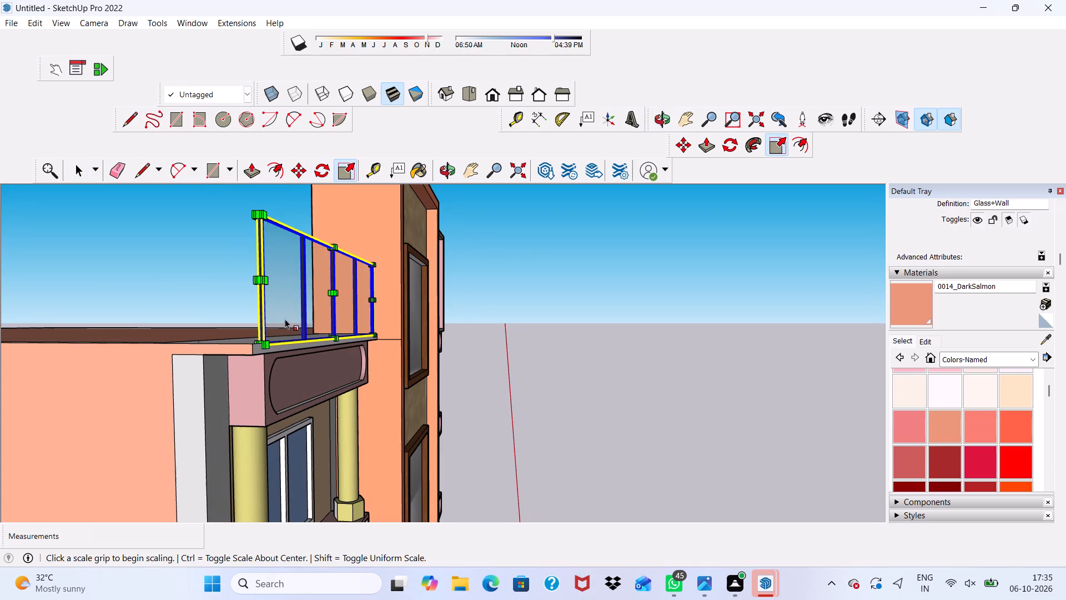
scroll(249, 303, "up", 3)
scroll(261, 286, "down", 2)
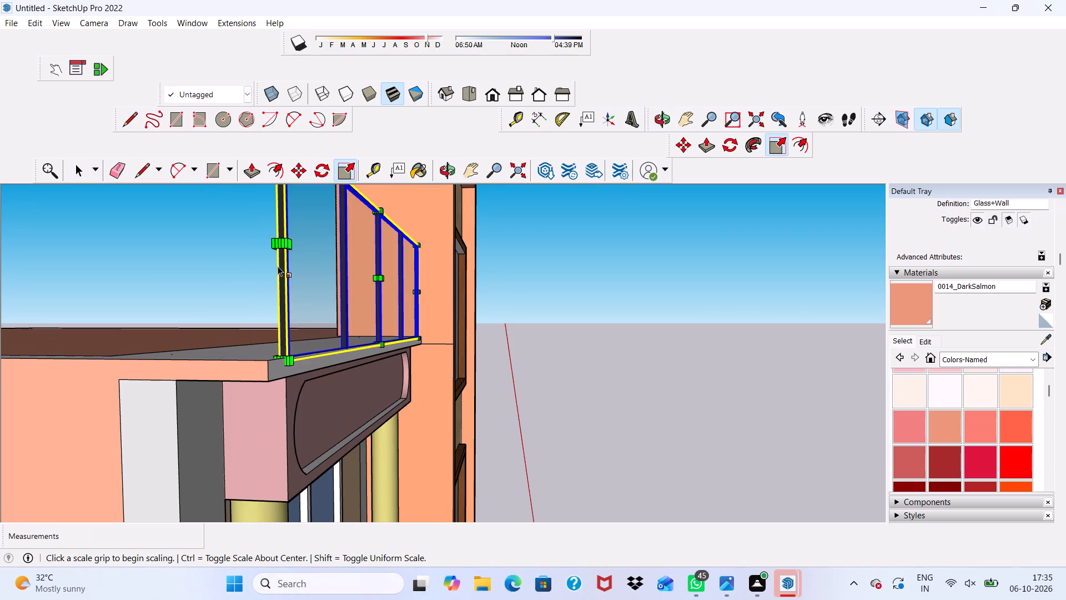
left_click_drag(278, 244, 249, 260)
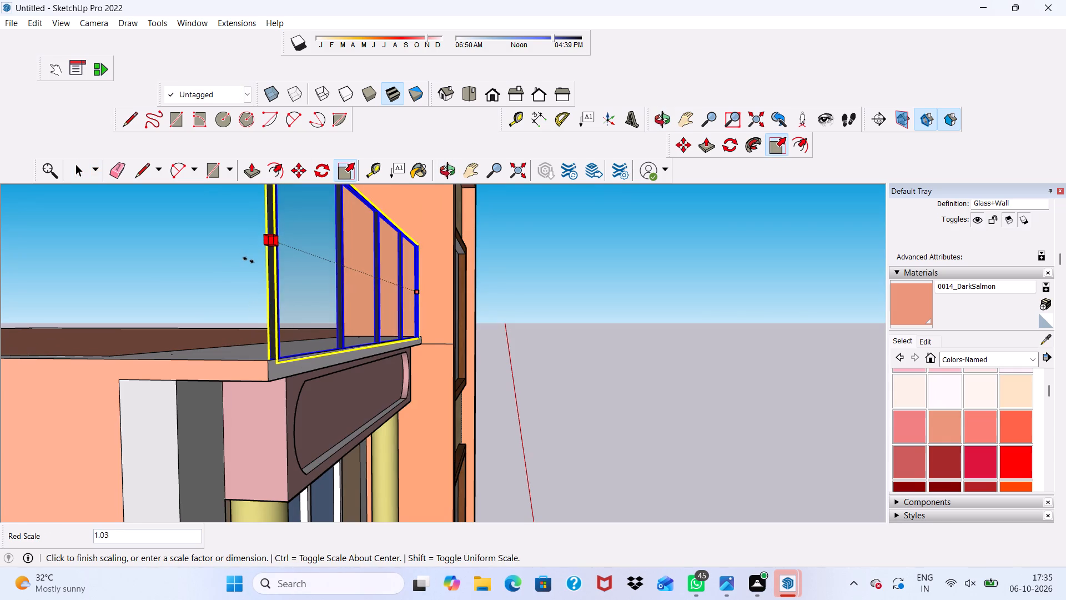
left_click_drag(249, 260, 234, 259)
scroll(234, 259, "down", 4)
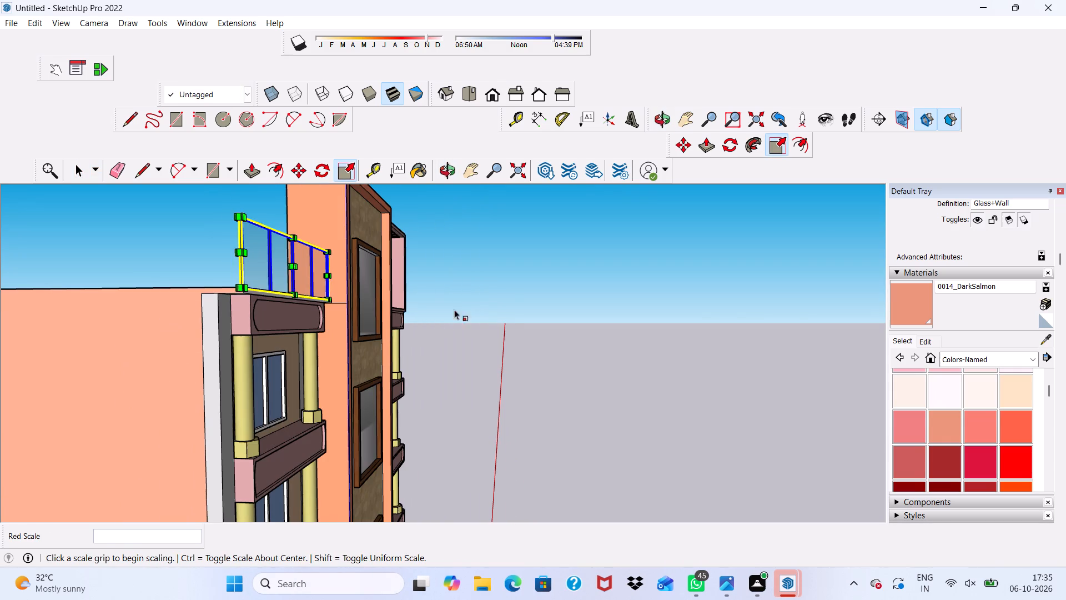
key("space")
left_click(521, 278)
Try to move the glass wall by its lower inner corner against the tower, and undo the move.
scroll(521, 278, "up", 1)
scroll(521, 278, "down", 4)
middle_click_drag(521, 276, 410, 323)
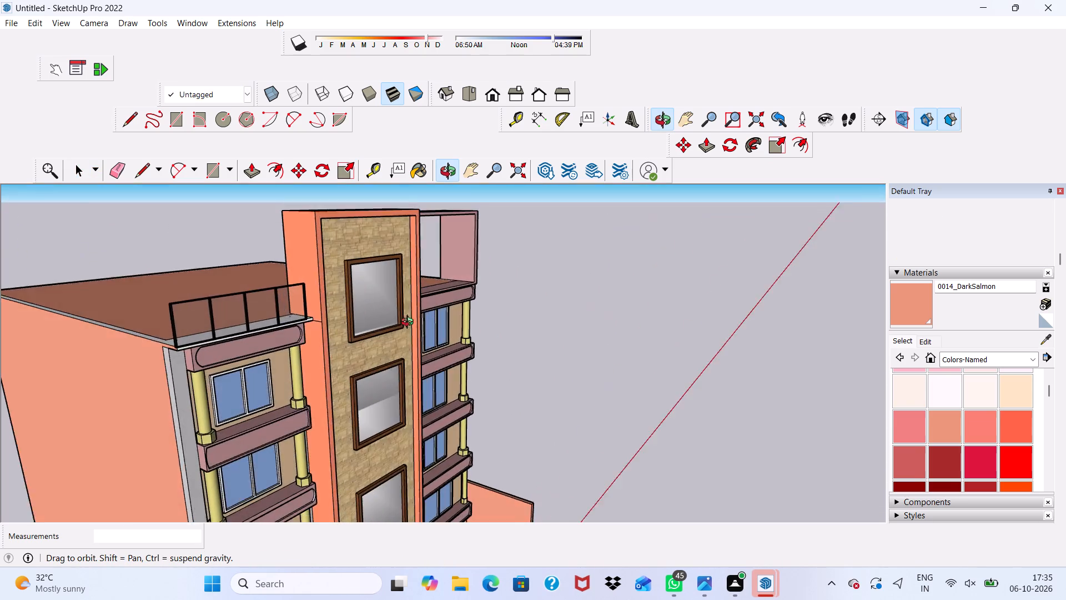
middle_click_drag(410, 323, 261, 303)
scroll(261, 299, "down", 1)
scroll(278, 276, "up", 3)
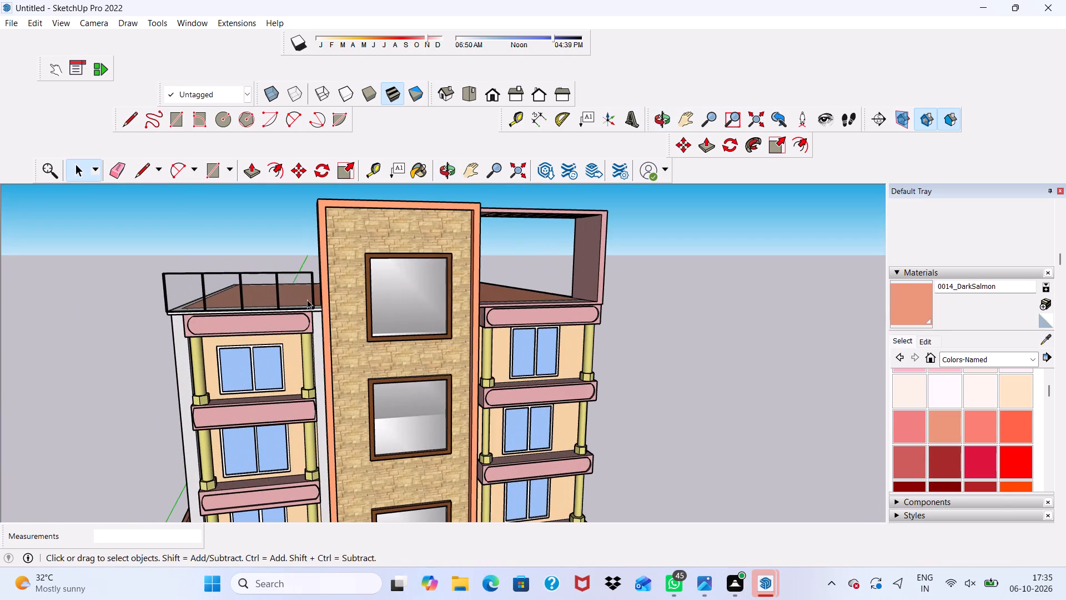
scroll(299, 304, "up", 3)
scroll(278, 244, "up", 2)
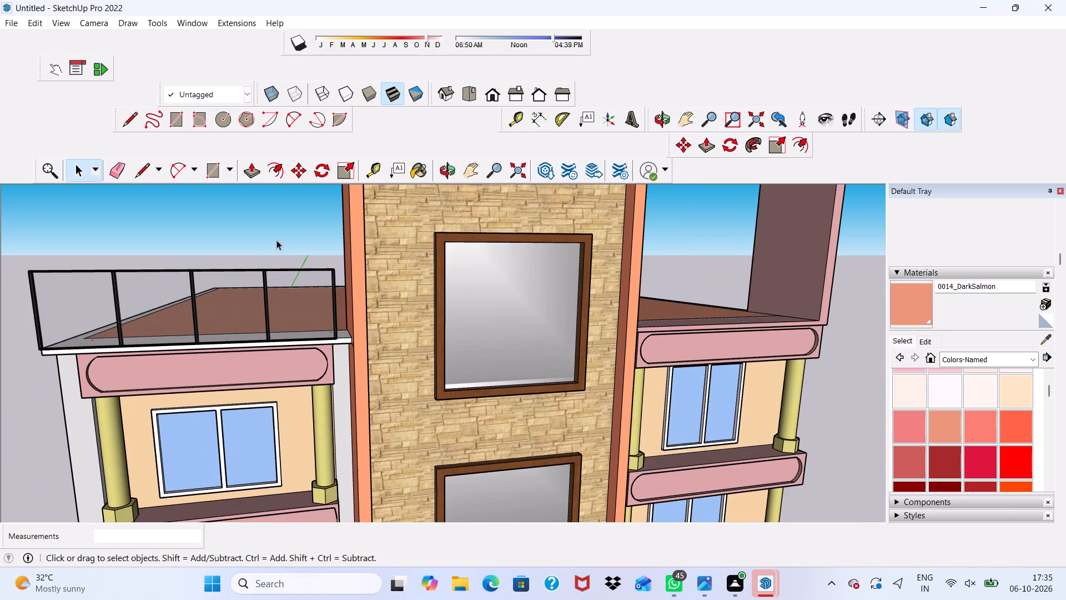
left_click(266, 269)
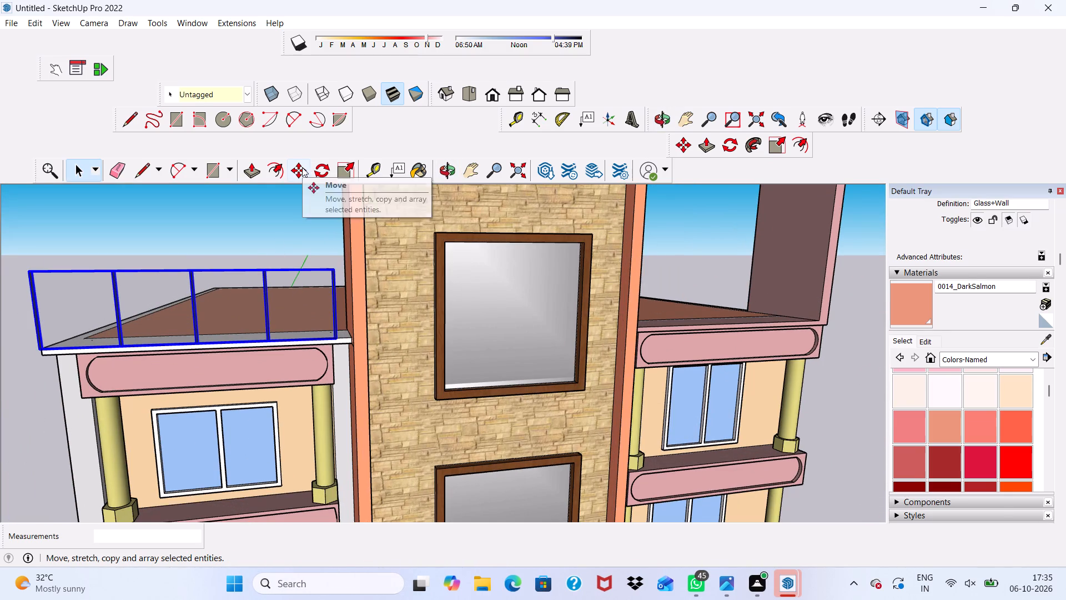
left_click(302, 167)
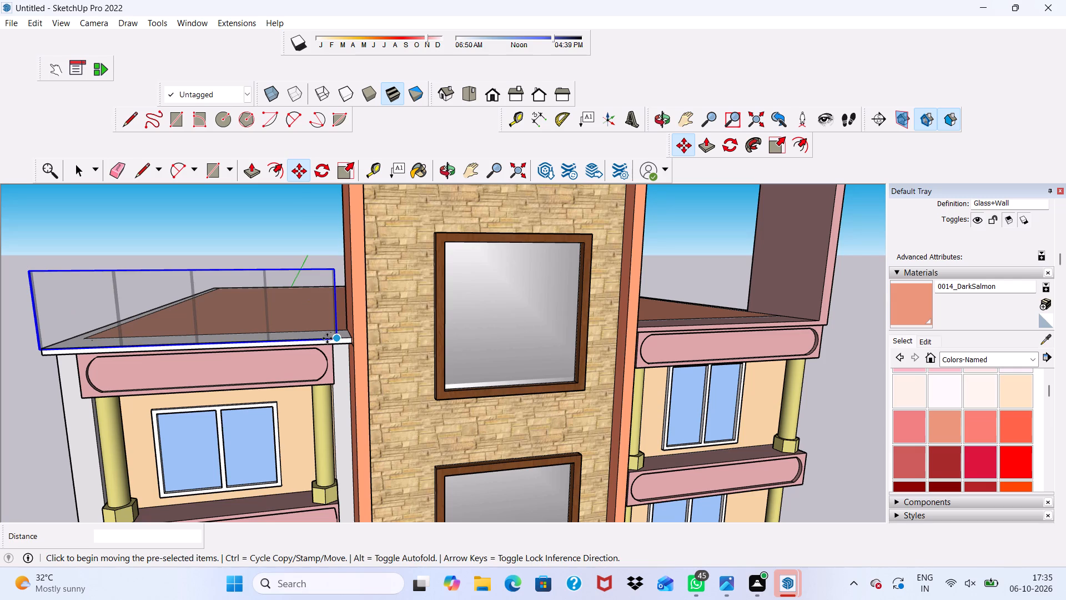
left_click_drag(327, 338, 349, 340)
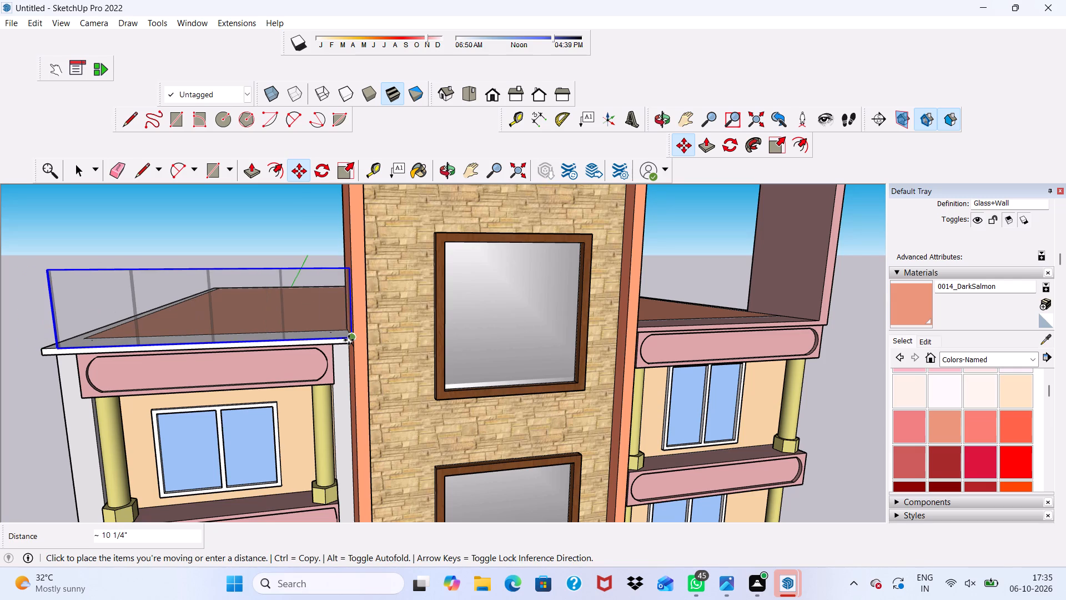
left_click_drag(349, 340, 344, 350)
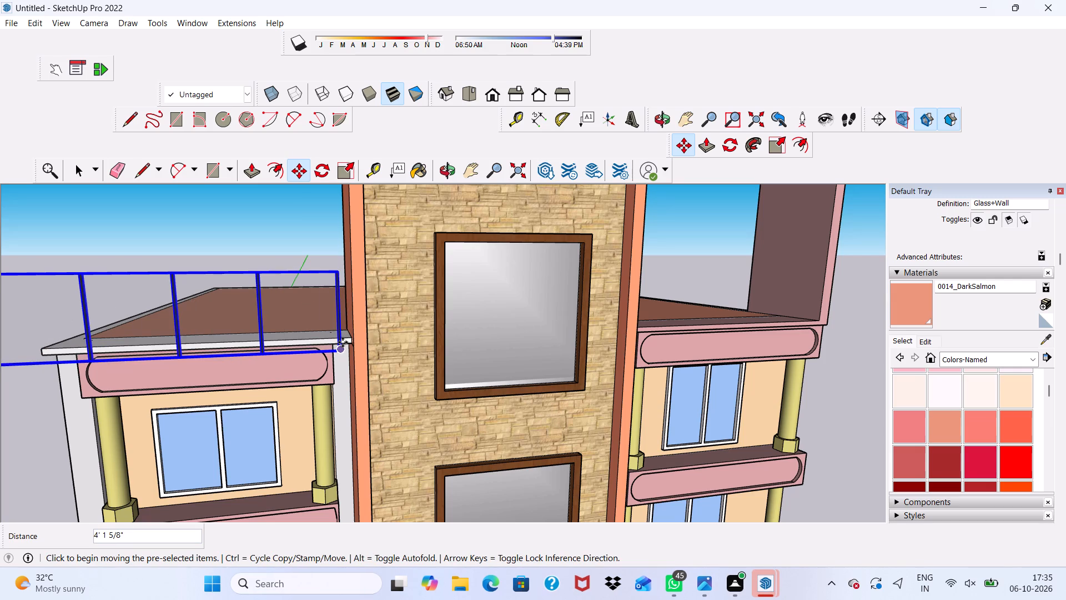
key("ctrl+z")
Move the glass wall about 6 5/16" along the ledge to close the gap beside the stone-clad tower, and deselect it.
scroll(349, 328, "up", 3)
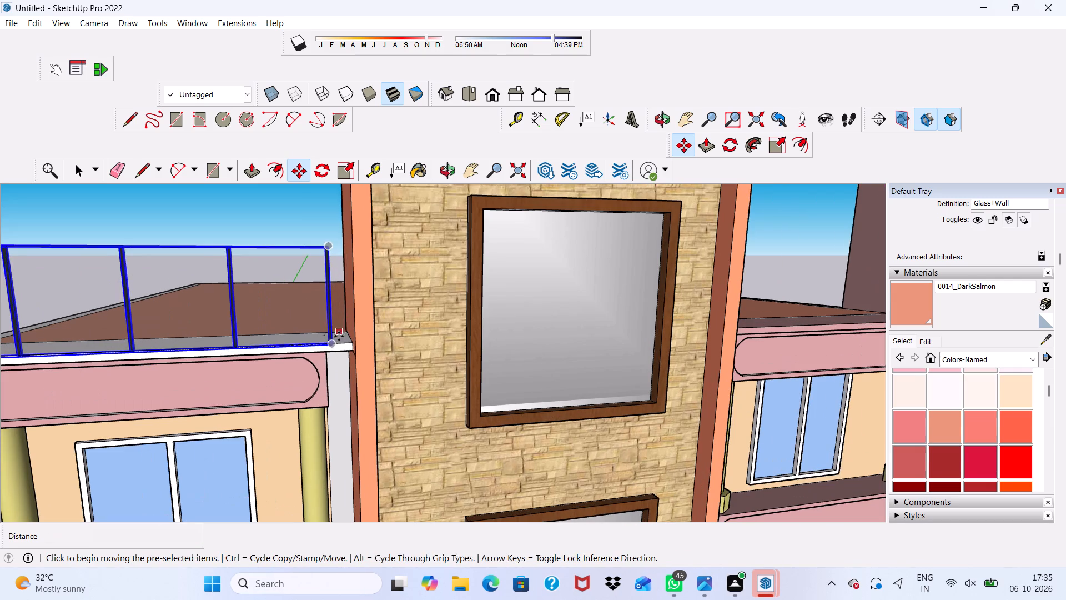
left_click_drag(335, 343, 345, 342)
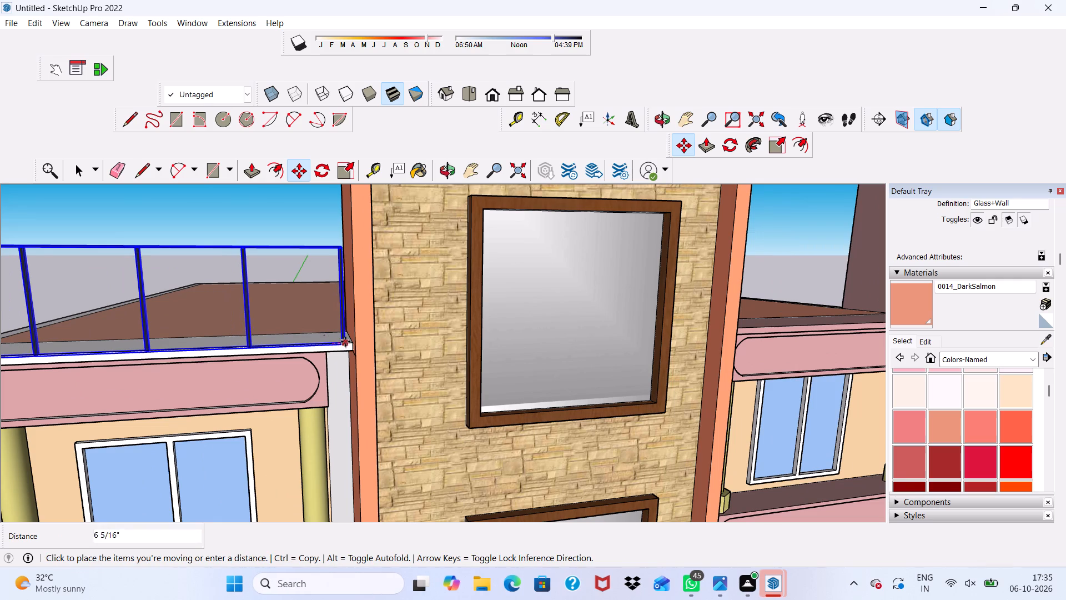
left_click_drag(345, 342, 346, 342)
scroll(279, 324, "down", 7)
key("space")
scroll(156, 308, "down", 1)
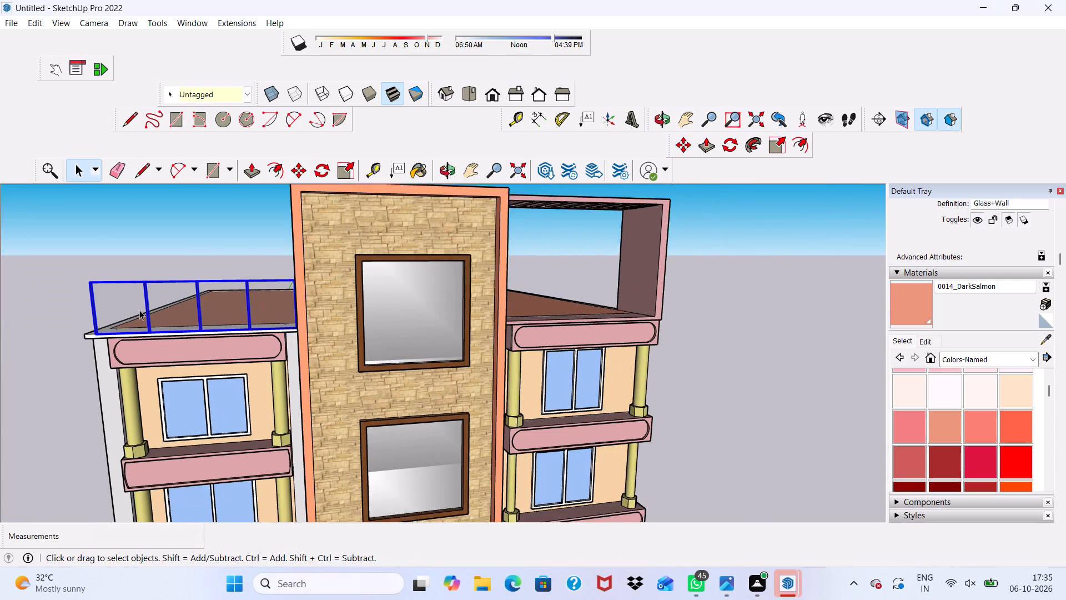
scroll(139, 310, "down", 1)
left_click(77, 304)
Copy the glass wall about 32' 6 3/4" along the red axis to the terrace ledge on the tower's other side.
scroll(74, 304, "down", 1)
middle_click_drag(74, 303, 16, 253)
scroll(74, 282, "down", 4)
scroll(370, 311, "up", 3)
middle_click_drag(370, 308, 330, 367)
scroll(370, 308, "down", 1)
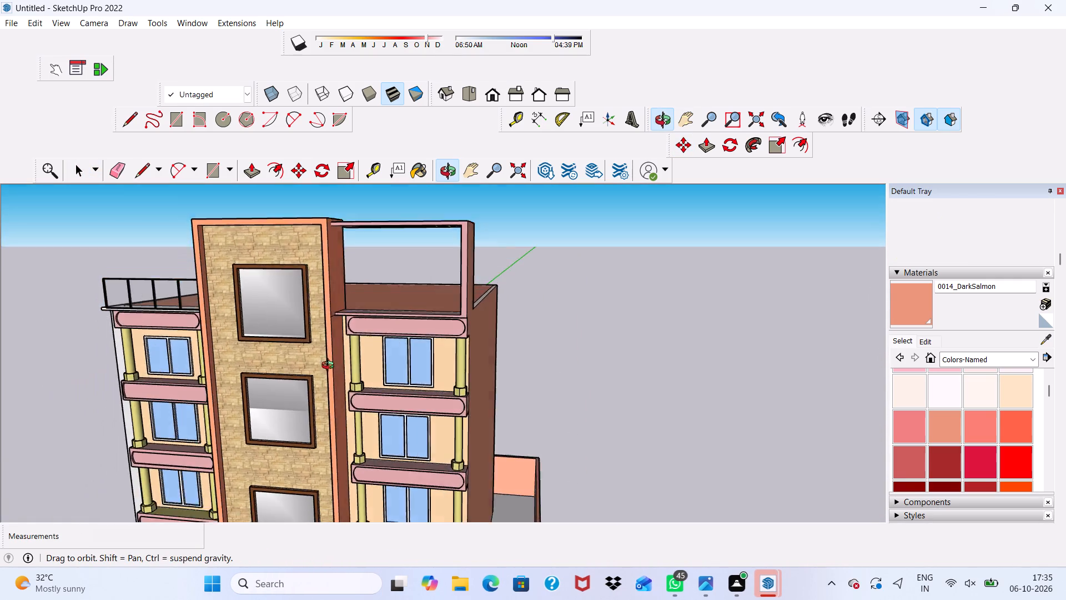
middle_click_drag(330, 367, 303, 378)
scroll(188, 316, "up", 4)
left_click(191, 248)
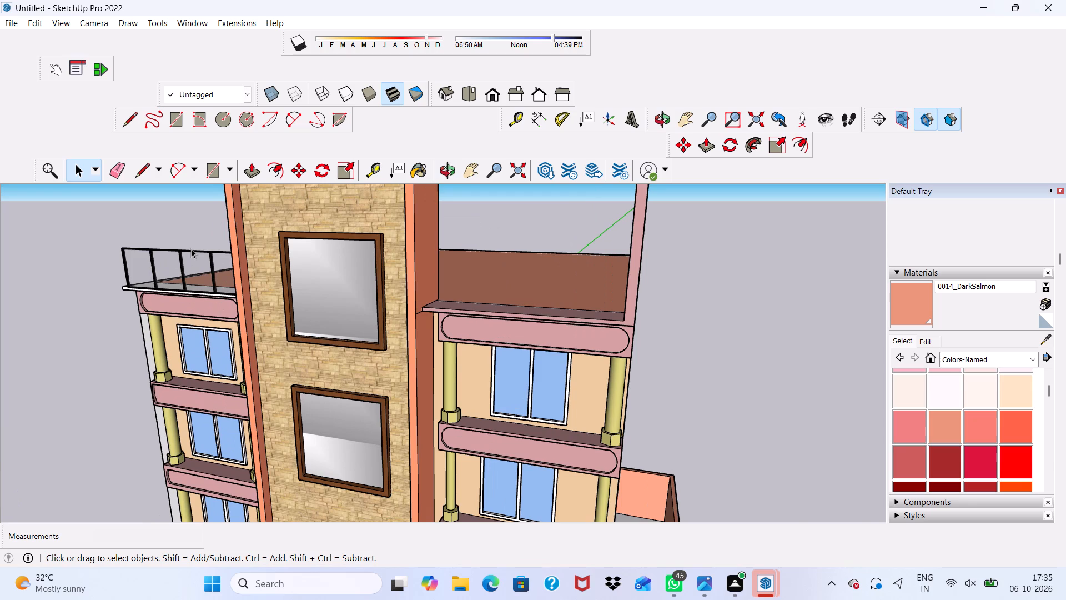
scroll(188, 251, "up", 5)
left_click(205, 250)
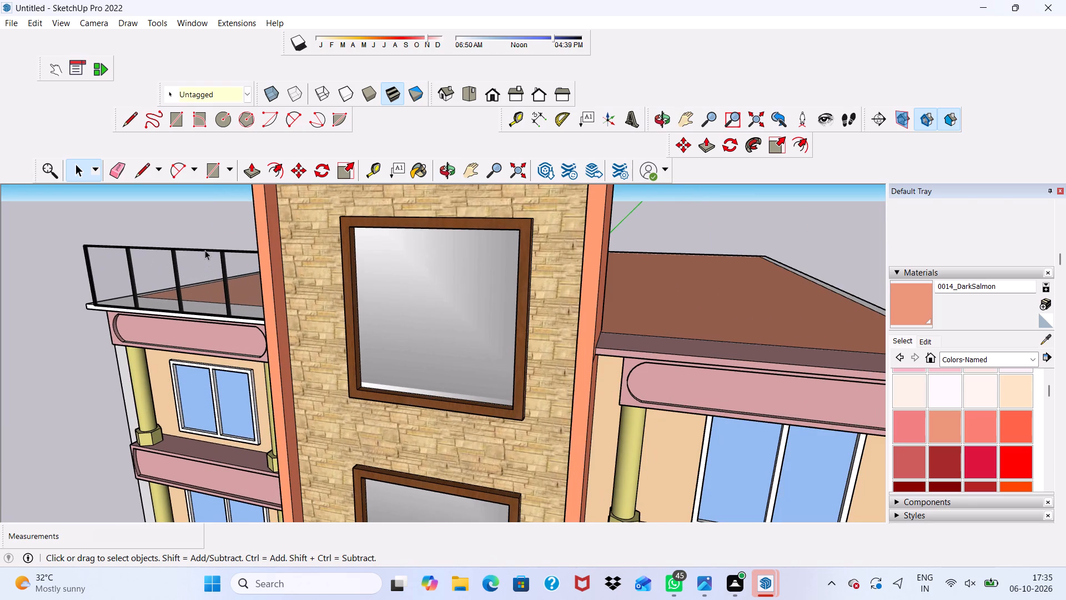
left_click(296, 166)
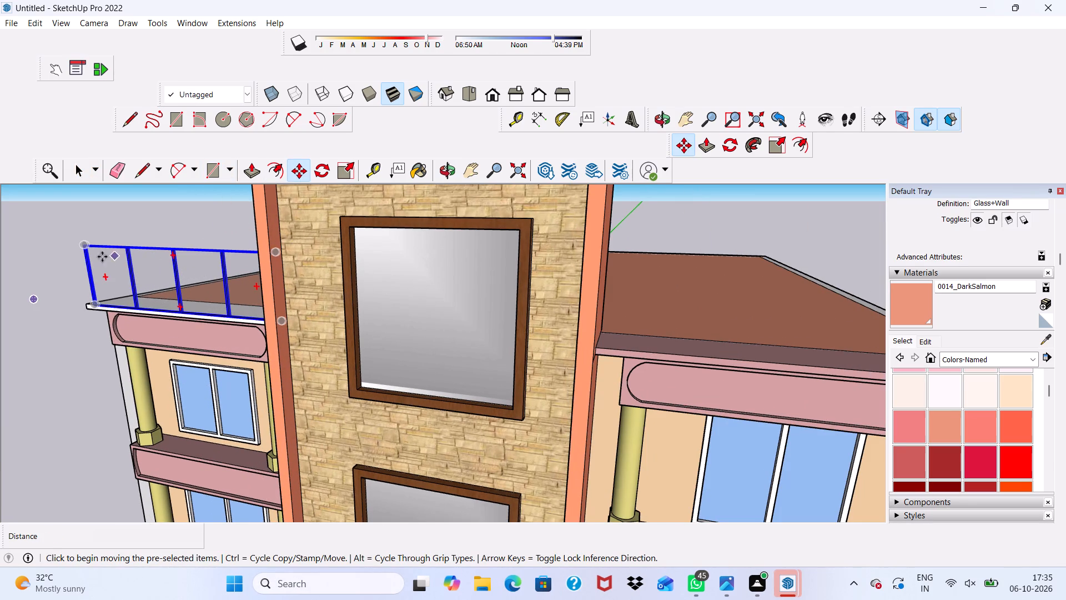
left_click(81, 244)
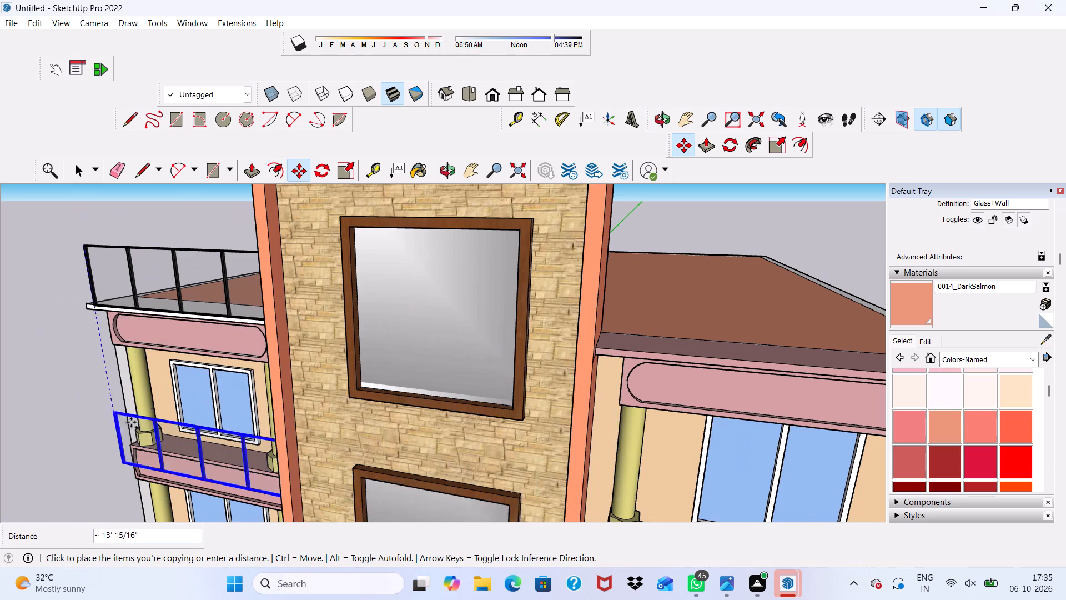
scroll(609, 244, "down", 4)
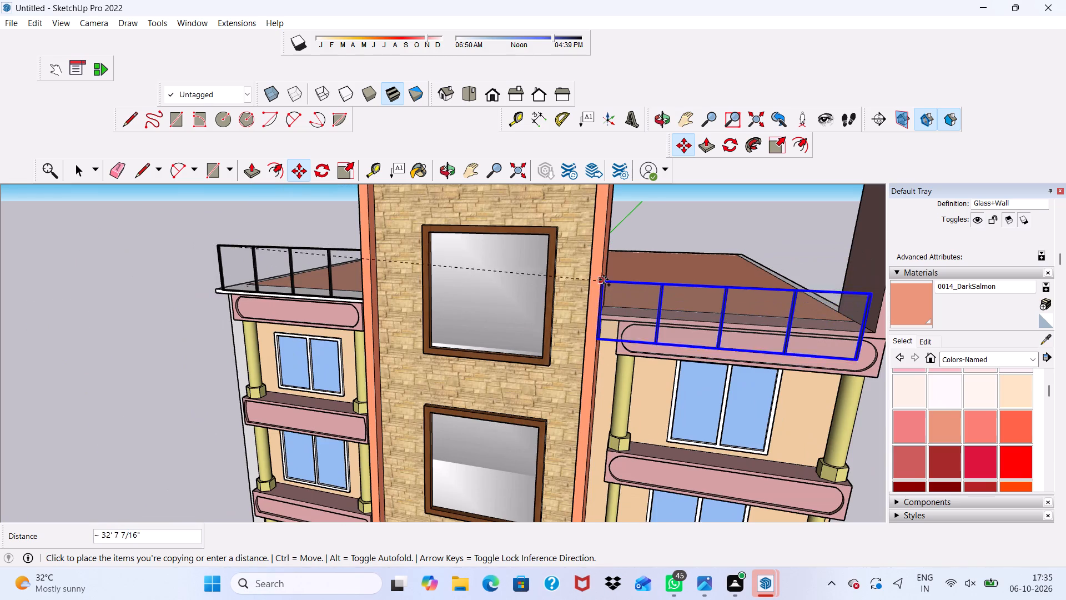
scroll(607, 273, "up", 4)
scroll(596, 247, "down", 2)
scroll(596, 242, "up", 1)
scroll(596, 242, "down", 1)
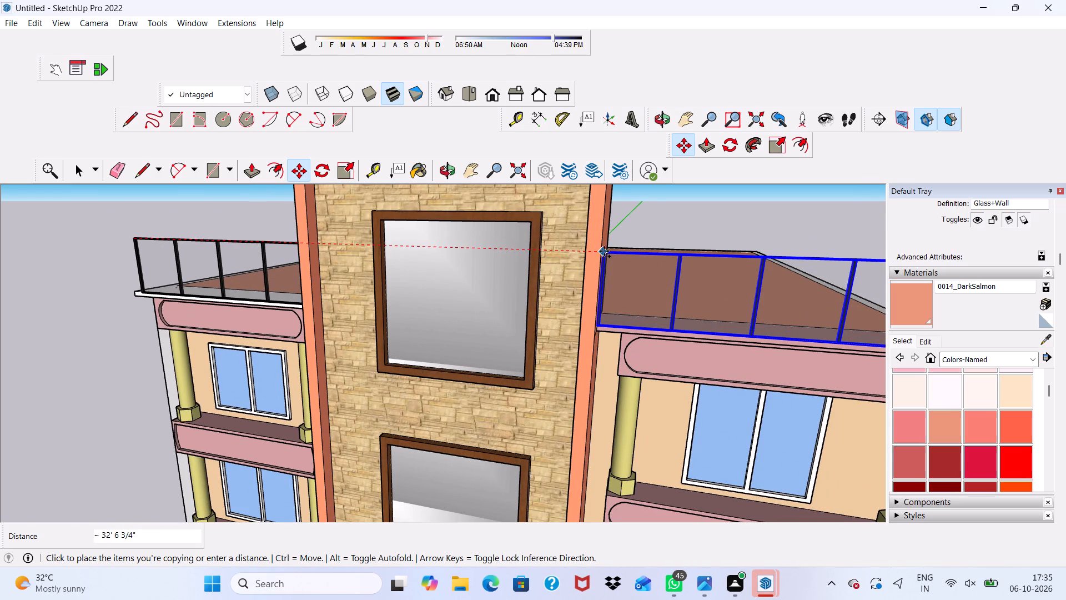
left_click(609, 249)
Adjust the copied glass wall's position by its inner end so it sits on the ledge's front edge beside the tower, and deselect it.
scroll(163, 312, "down", 3)
scroll(0, 331, "down", 2)
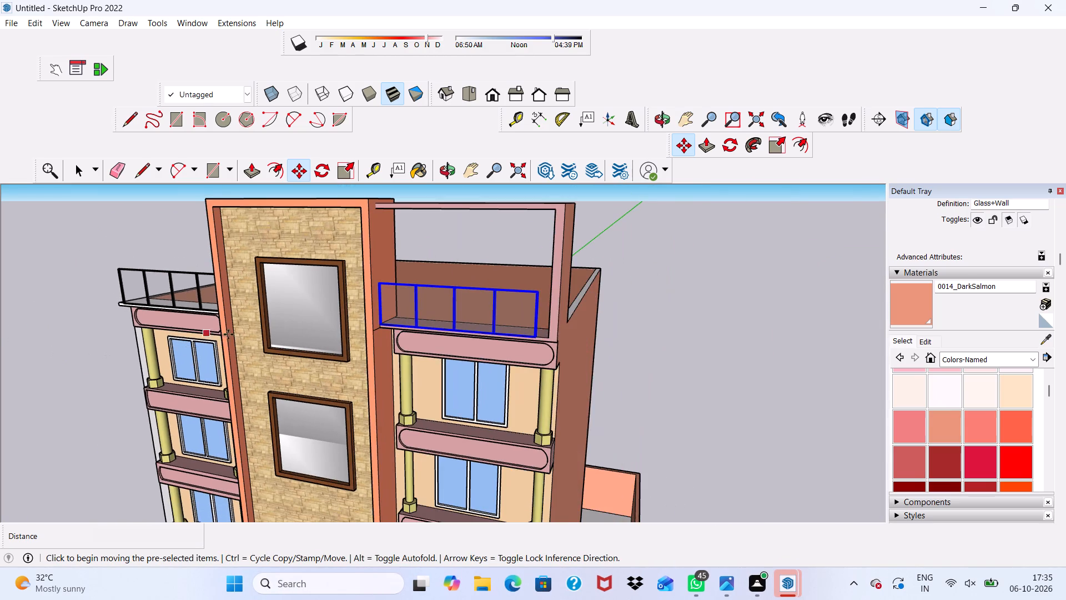
scroll(295, 329, "up", 1)
scroll(376, 315, "up", 6)
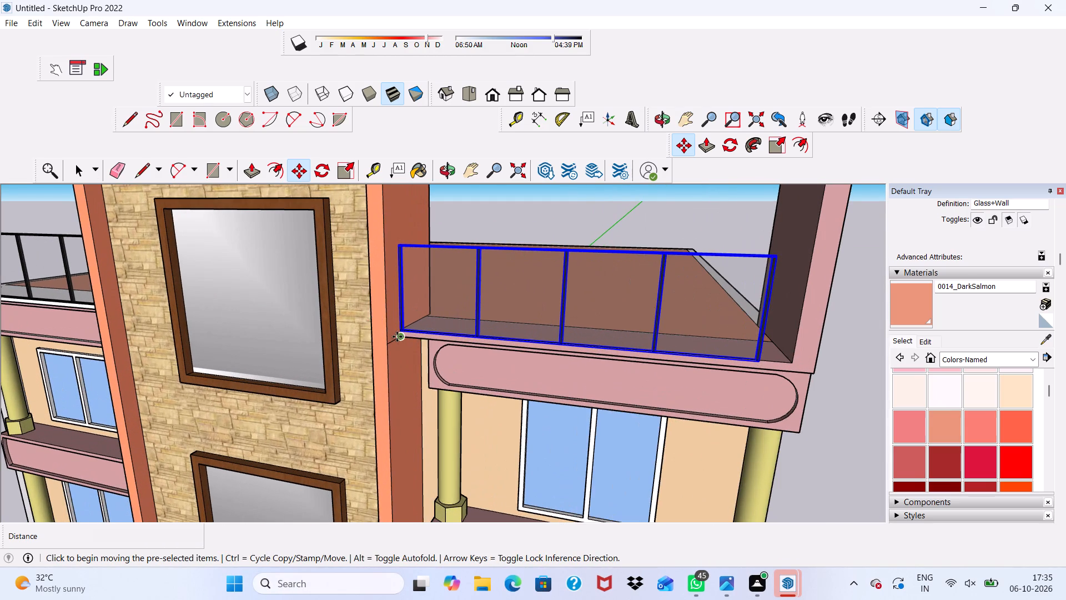
left_click_drag(399, 325, 409, 316)
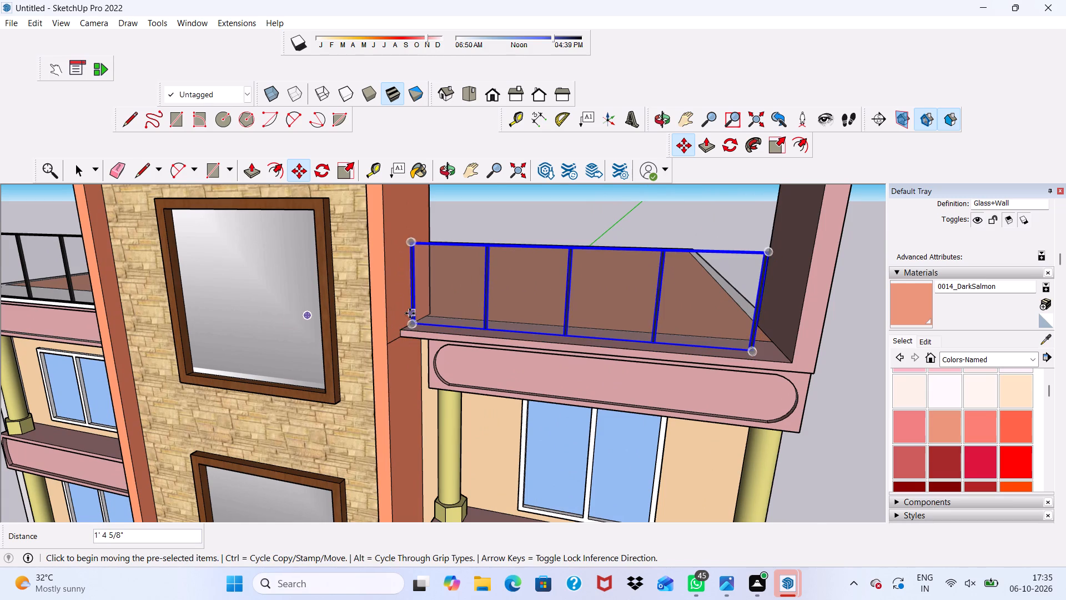
scroll(409, 326, "up", 1)
left_click_drag(409, 326, 403, 331)
scroll(399, 327, "down", 7)
key("space")
left_click(715, 309)
Scale the copied glass wall along the red axis from its outer side grip until it meets the pink frame's post.
scroll(606, 351, "up", 2)
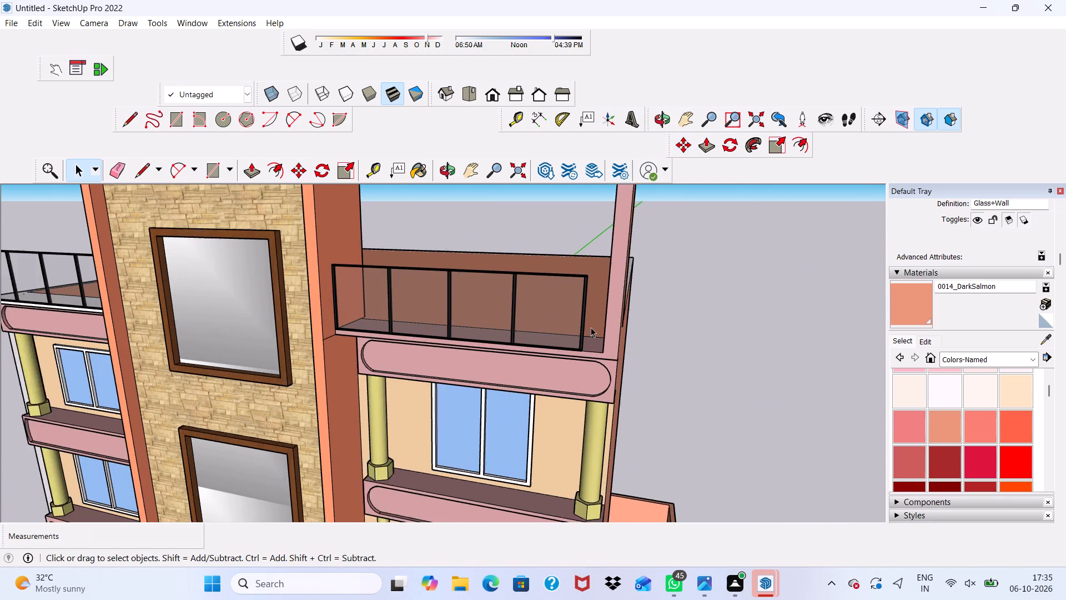
scroll(591, 327, "up", 3)
middle_click_drag(591, 313, 555, 259)
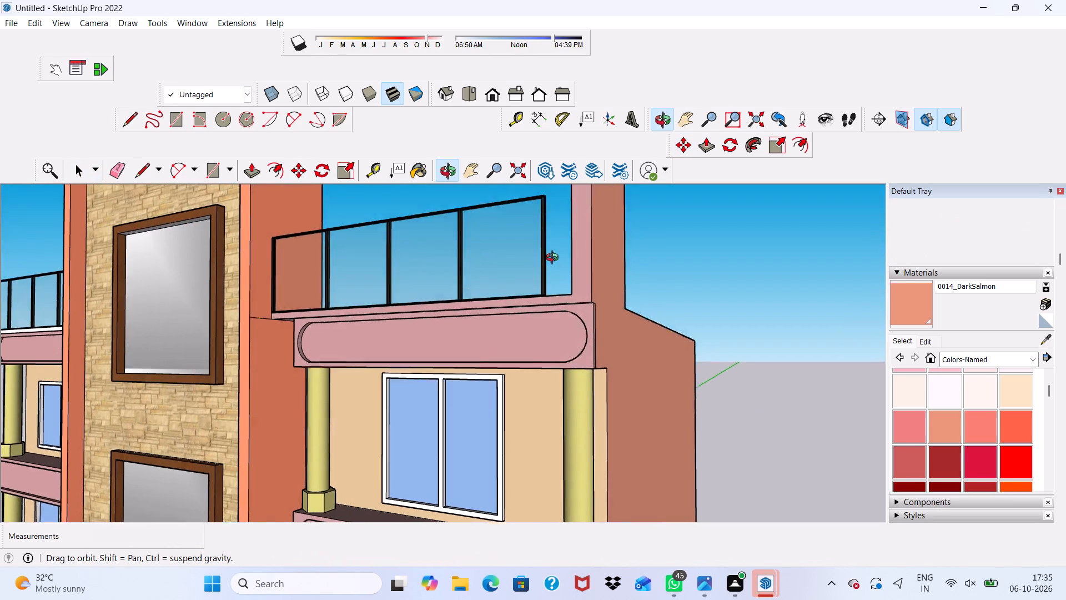
middle_click_drag(555, 259, 554, 274)
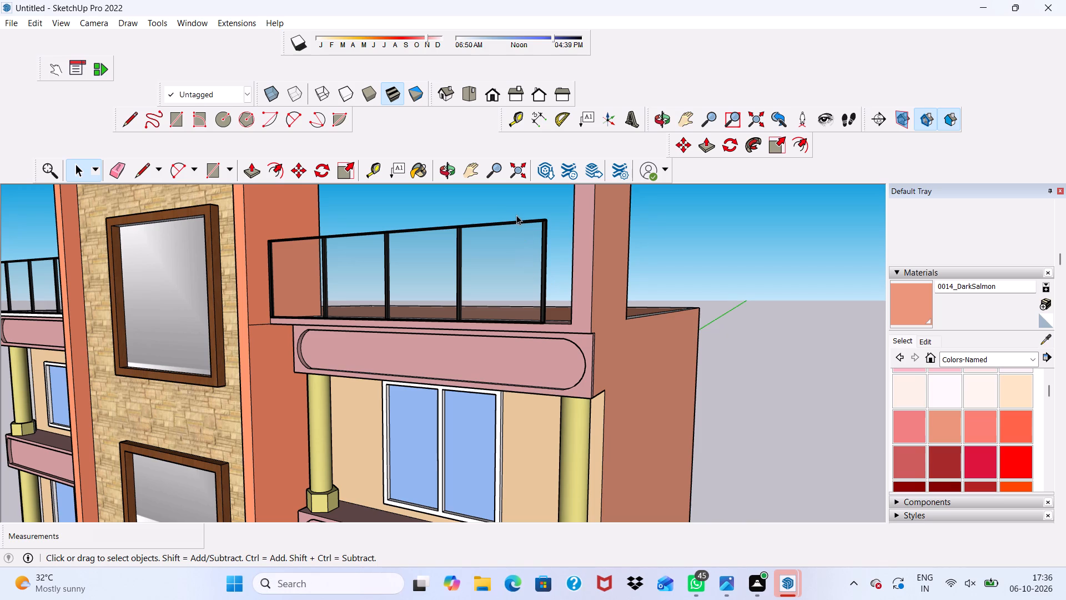
scroll(506, 224, "up", 2)
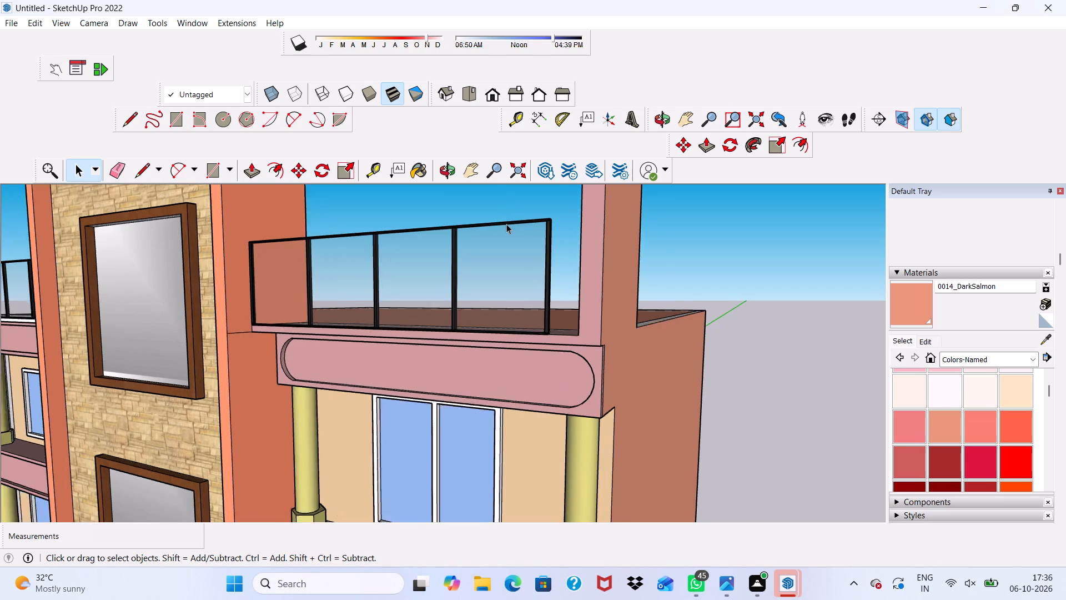
scroll(506, 224, "up", 2)
scroll(506, 227, "down", 1)
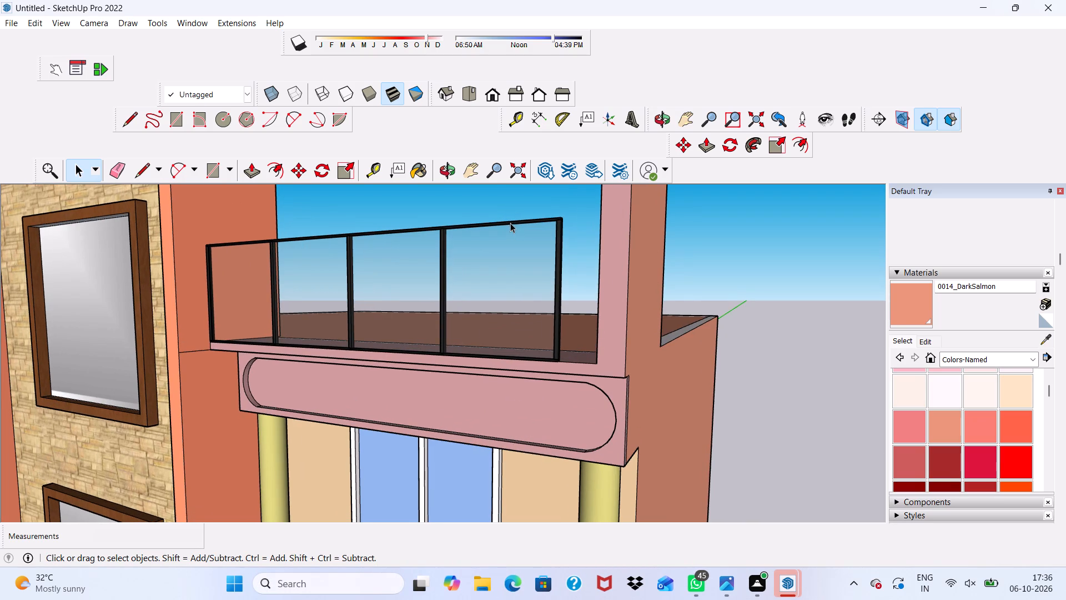
left_click(509, 219)
left_click(339, 167)
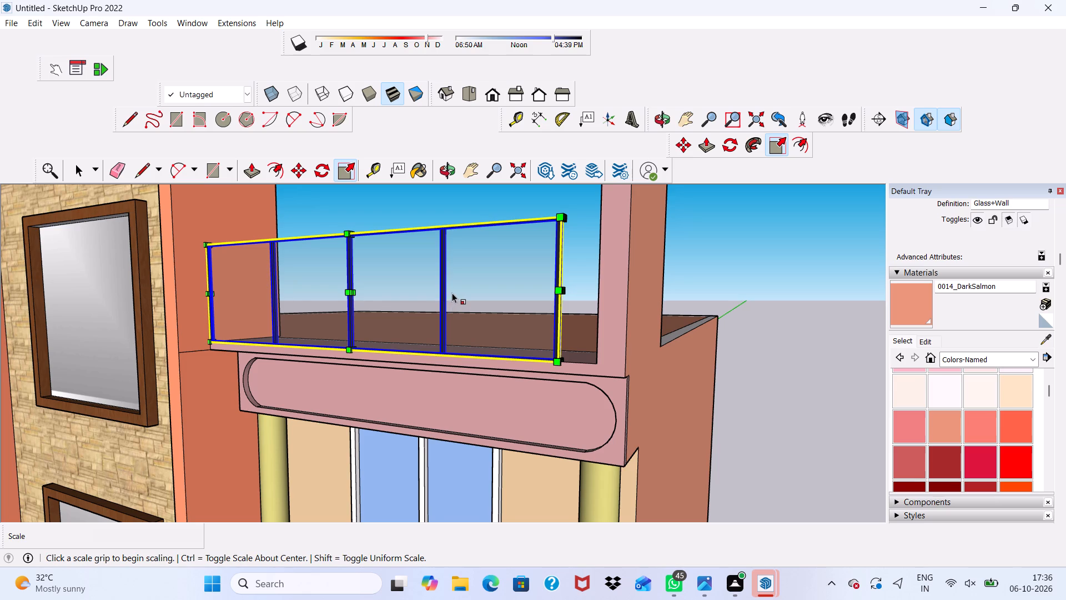
scroll(452, 293, "up", 1)
scroll(452, 293, "down", 1)
middle_click_drag(452, 293, 406, 333)
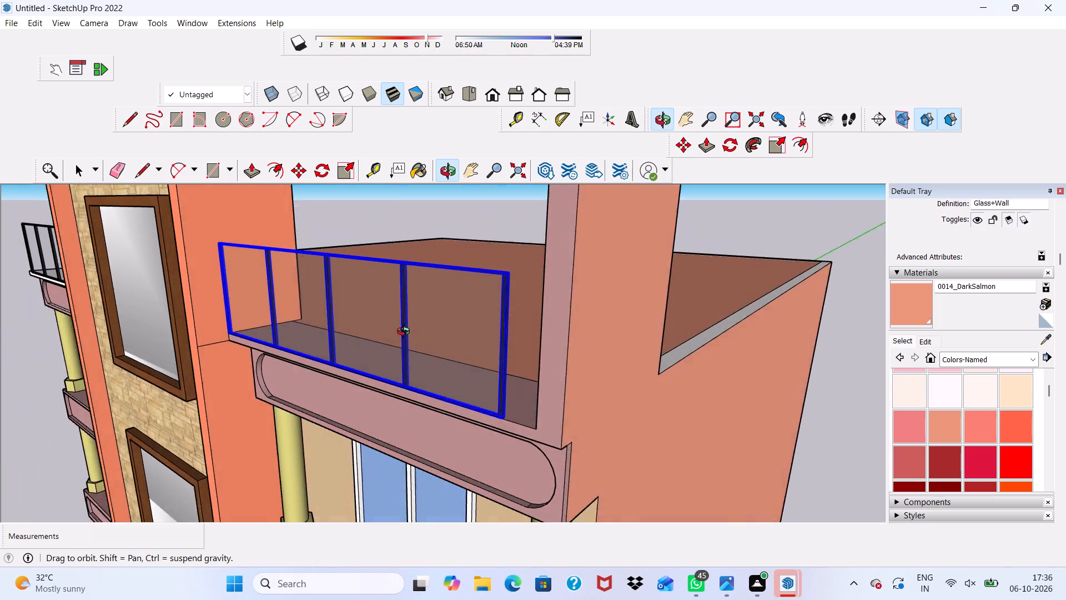
middle_click_drag(406, 333, 417, 319)
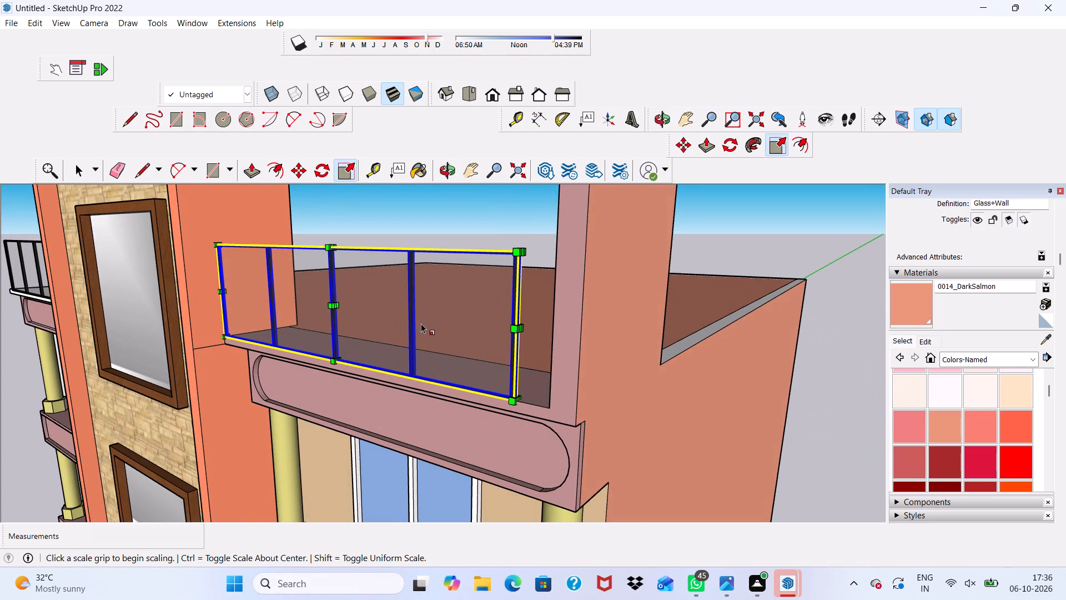
scroll(527, 334, "up", 4)
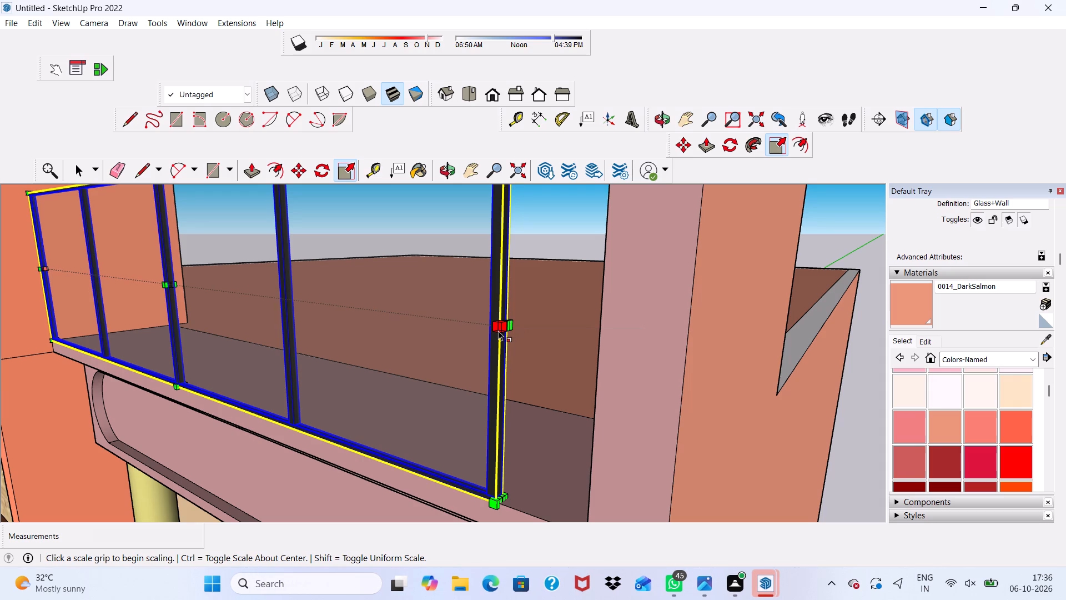
scroll(492, 332, "up", 7)
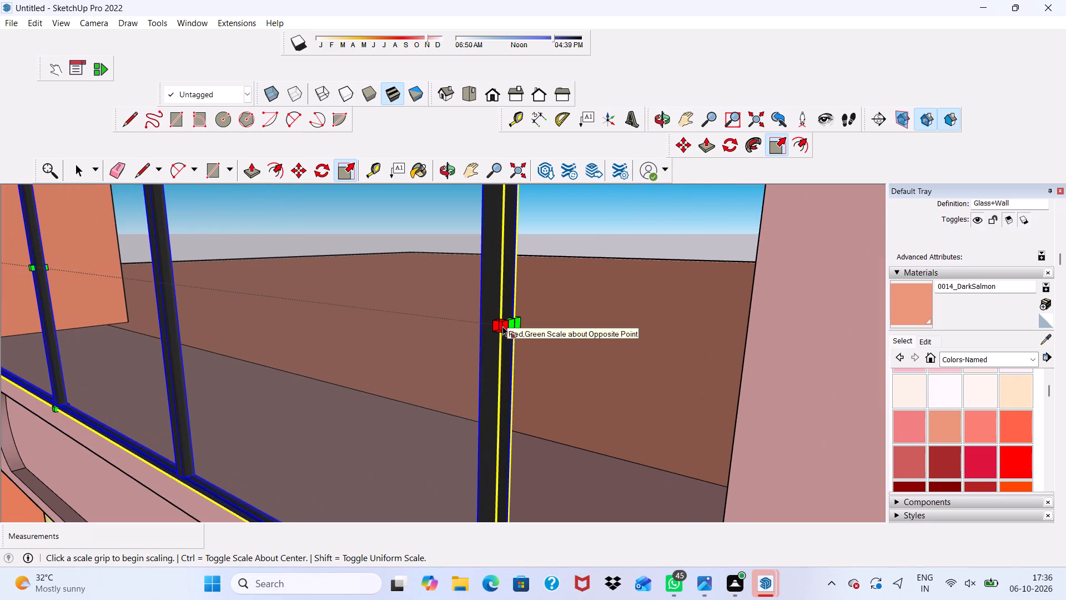
left_click_drag(509, 325, 678, 344)
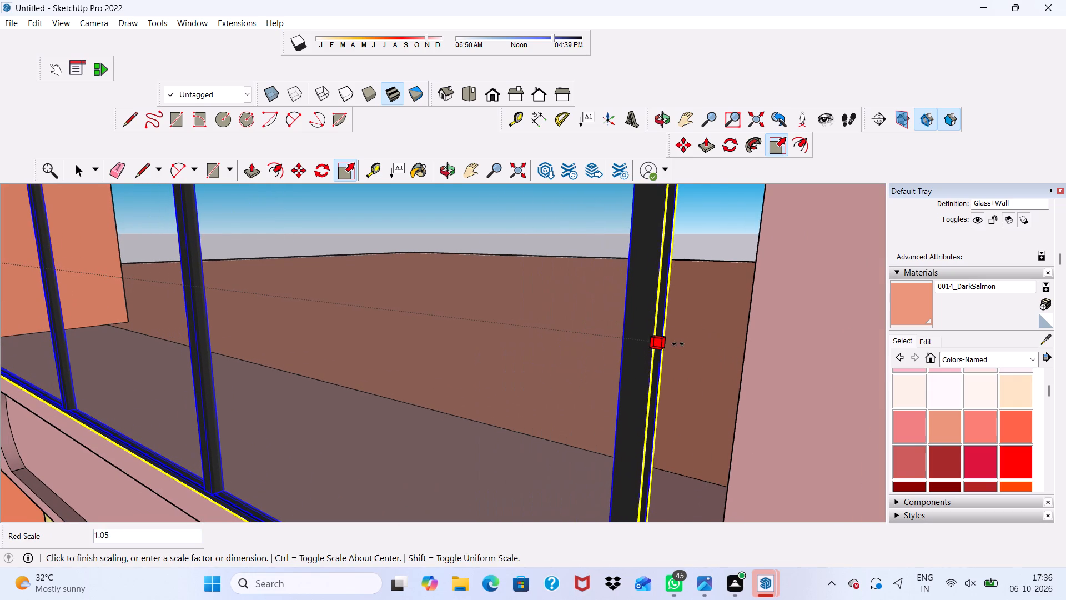
left_click_drag(678, 344, 753, 347)
scroll(745, 349, "up", 1)
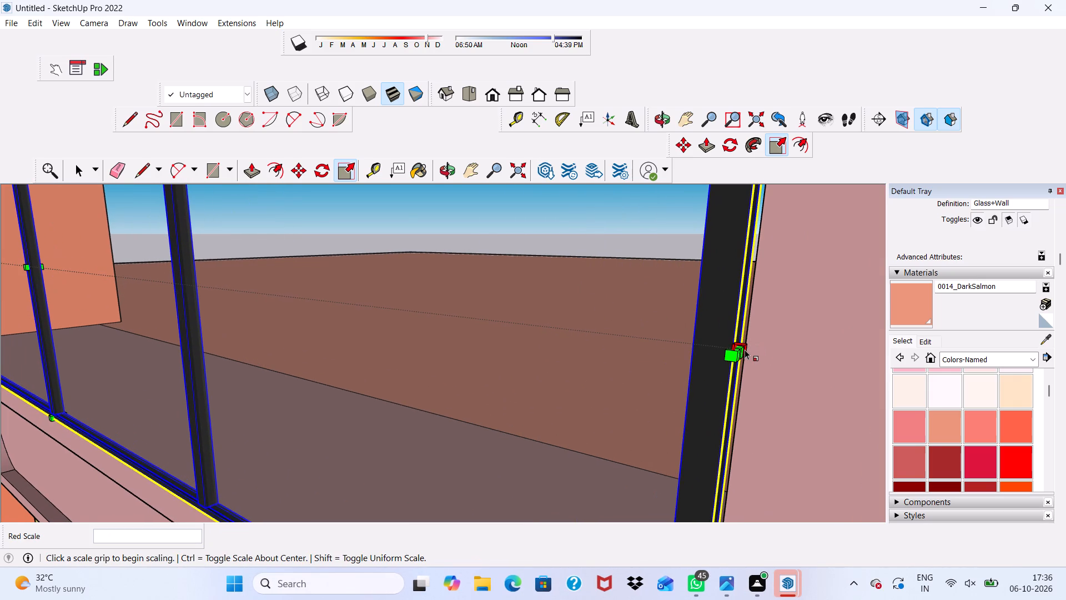
left_click_drag(741, 353, 766, 363)
scroll(644, 322, "down", 1)
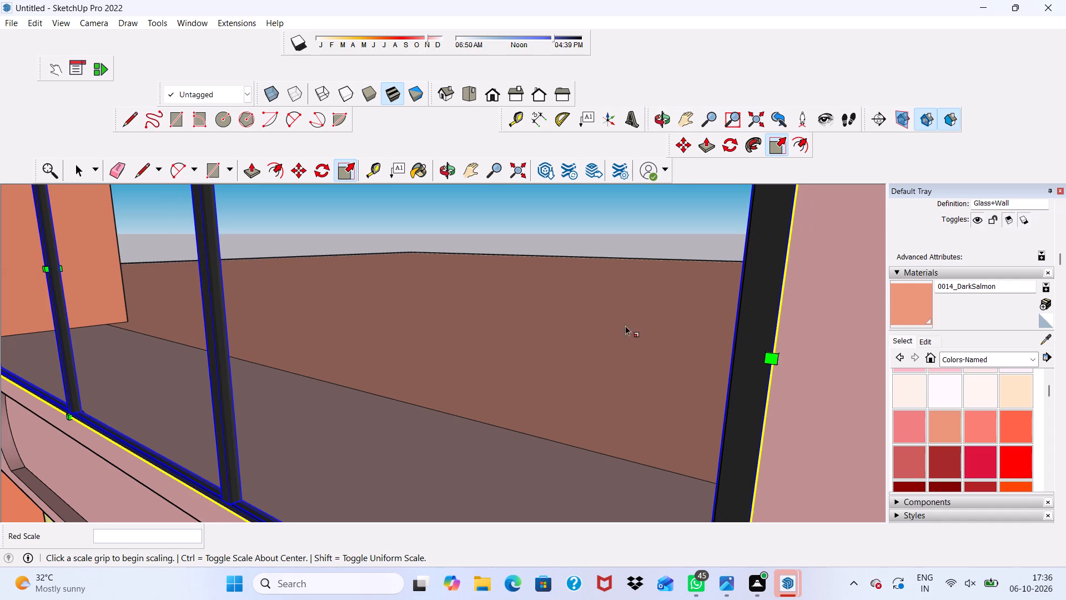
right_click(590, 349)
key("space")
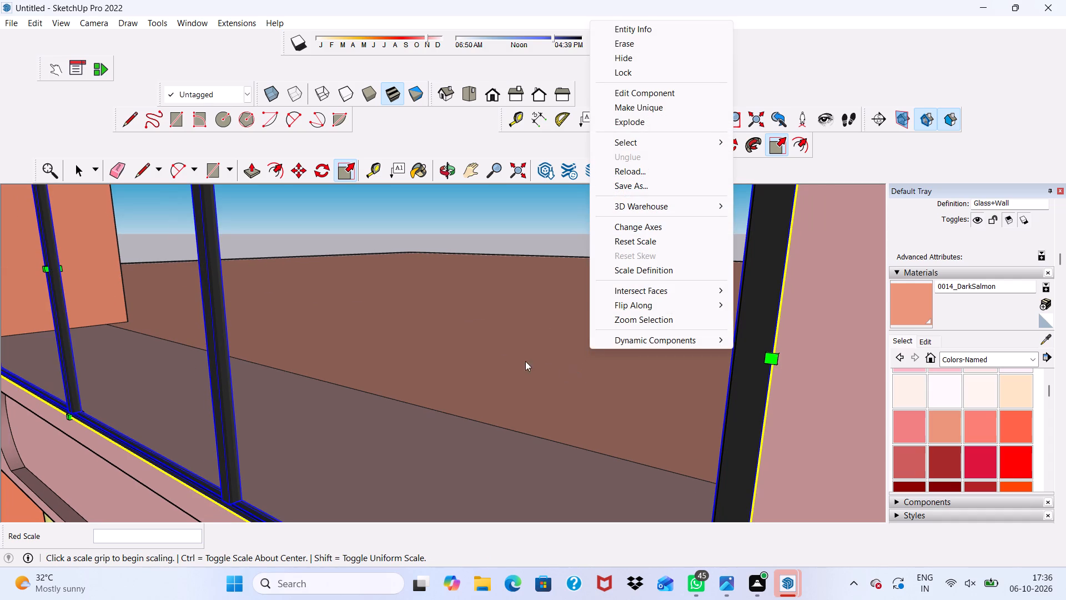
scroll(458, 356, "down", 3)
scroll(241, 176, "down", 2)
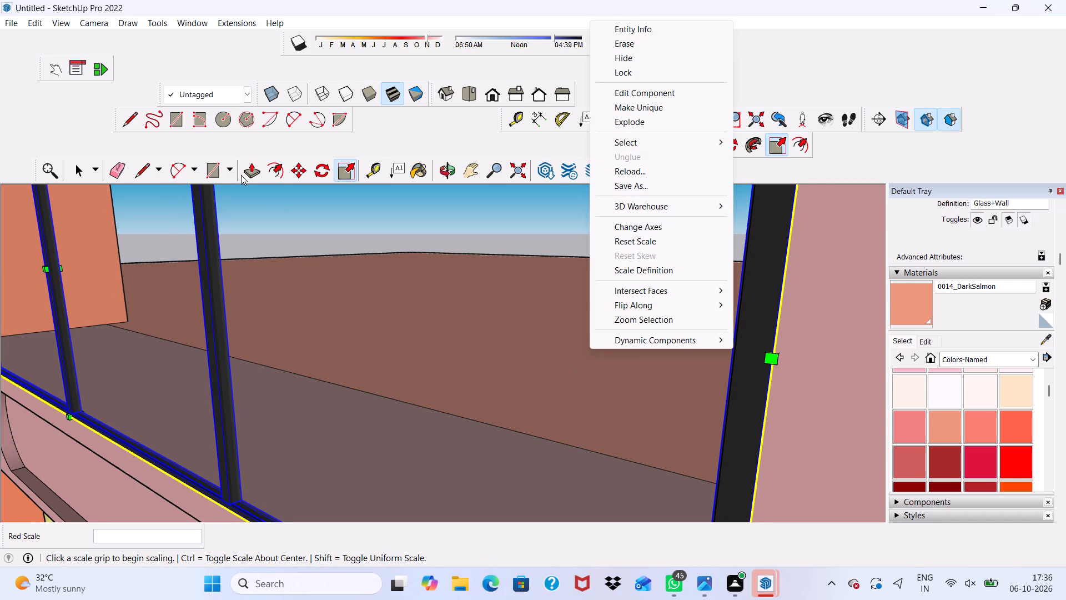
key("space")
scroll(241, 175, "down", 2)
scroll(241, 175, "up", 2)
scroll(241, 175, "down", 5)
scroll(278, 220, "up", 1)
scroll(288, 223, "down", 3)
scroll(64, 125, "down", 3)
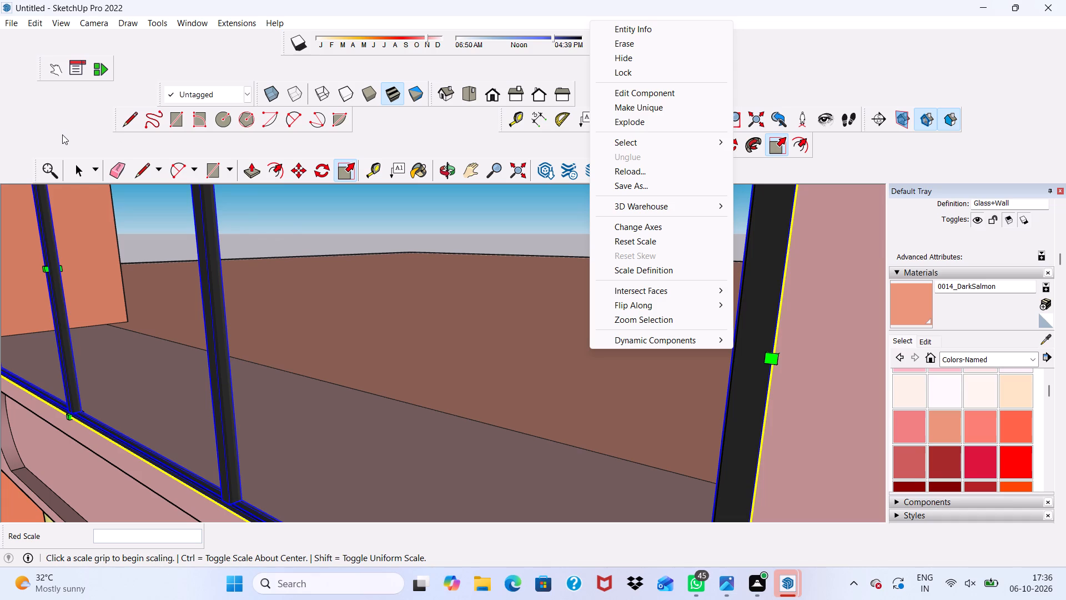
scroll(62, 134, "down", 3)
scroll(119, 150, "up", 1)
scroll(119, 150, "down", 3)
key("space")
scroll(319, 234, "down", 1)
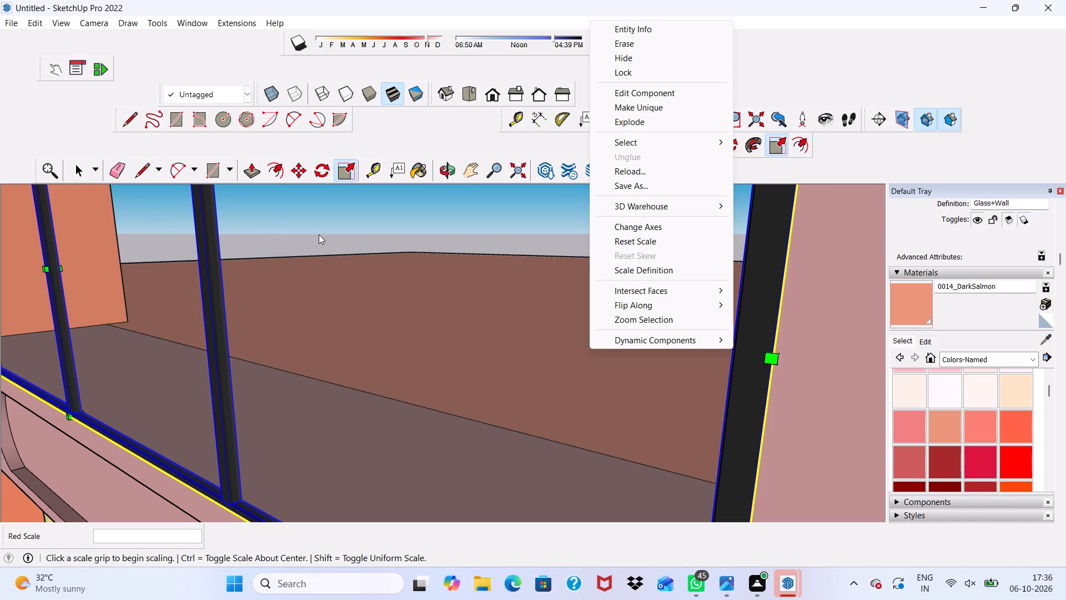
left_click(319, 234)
Leave the Scale tool and deselect the copied glass wall.
scroll(319, 234, "down", 4)
key("space")
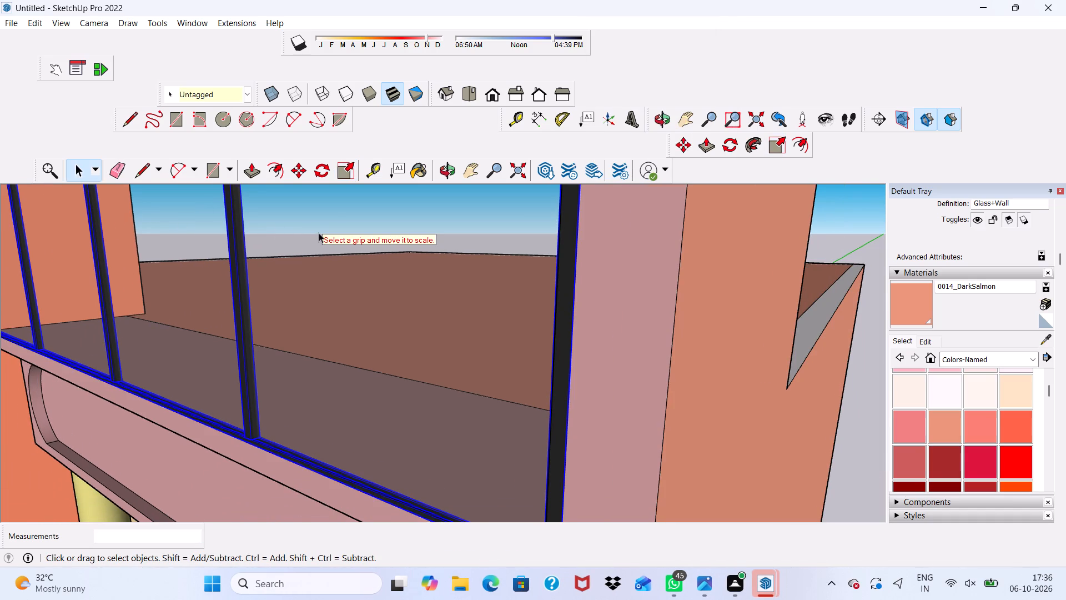
scroll(319, 233, "down", 13)
scroll(440, 302, "down", 3)
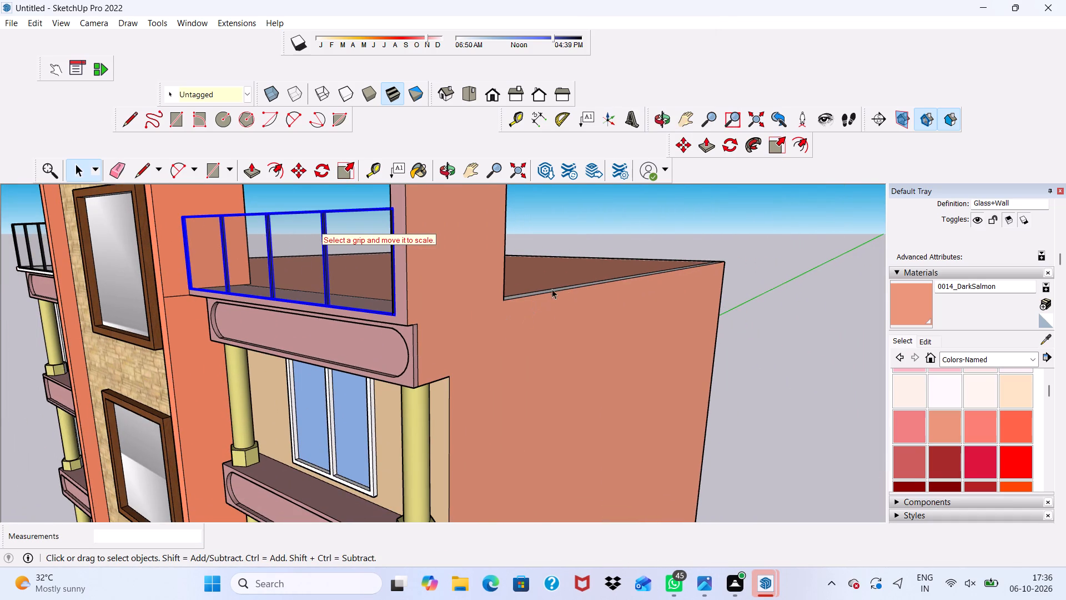
key("space")
left_click(738, 269)
Examine the fit of both glass walls on the terrace ledges from the front of the building.
scroll(575, 341, "down", 2)
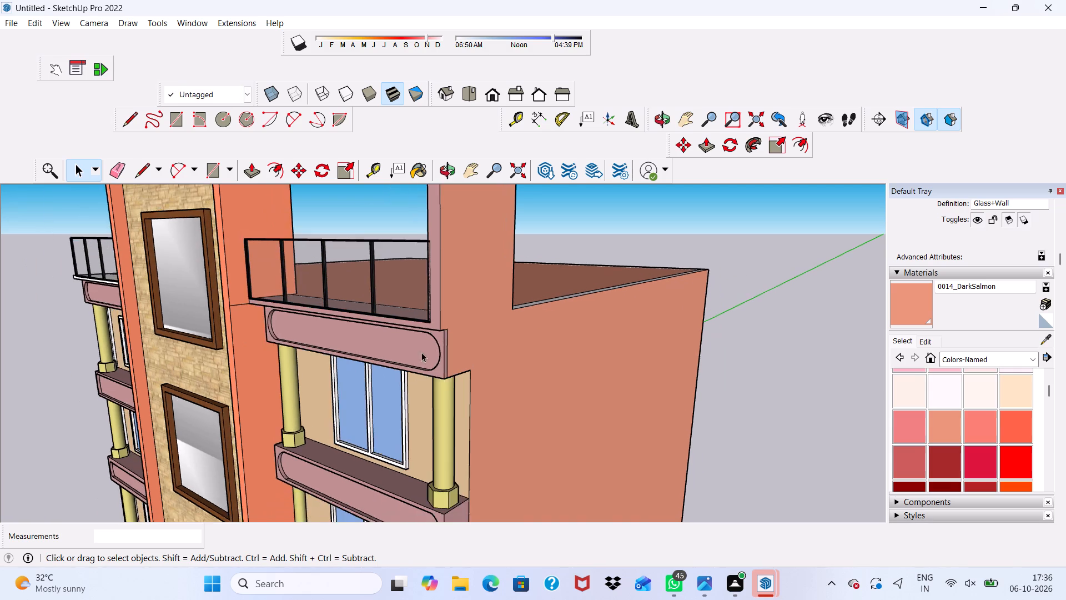
scroll(396, 336, "down", 3)
middle_click_drag(402, 338, 623, 353)
scroll(446, 353, "up", 1)
scroll(446, 353, "down", 4)
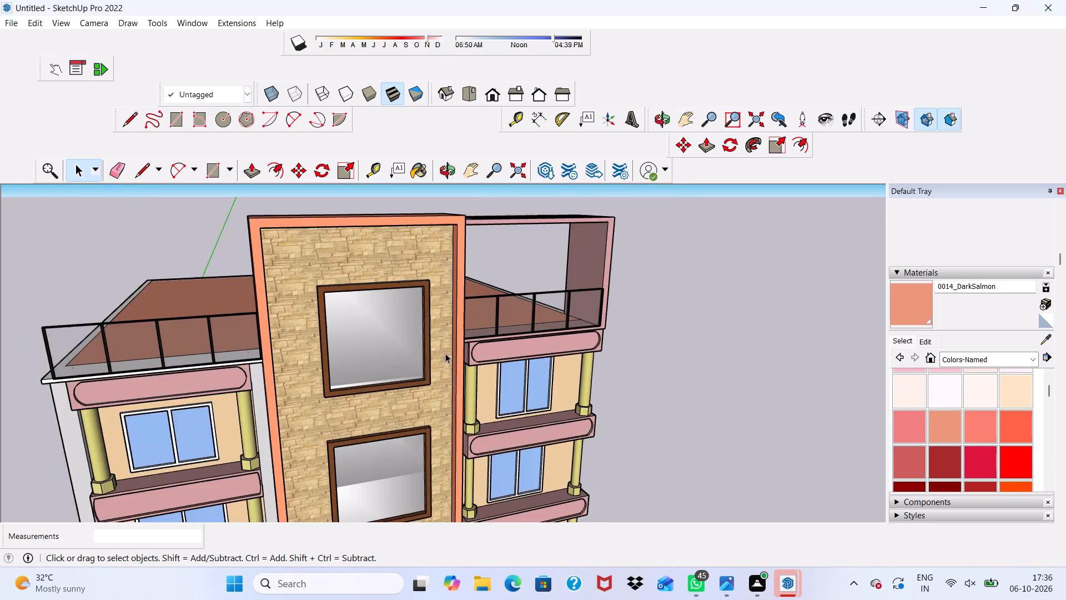
scroll(445, 353, "down", 3)
middle_click_drag(441, 354, 340, 326)
scroll(383, 286, "down", 1)
scroll(422, 338, "up", 3)
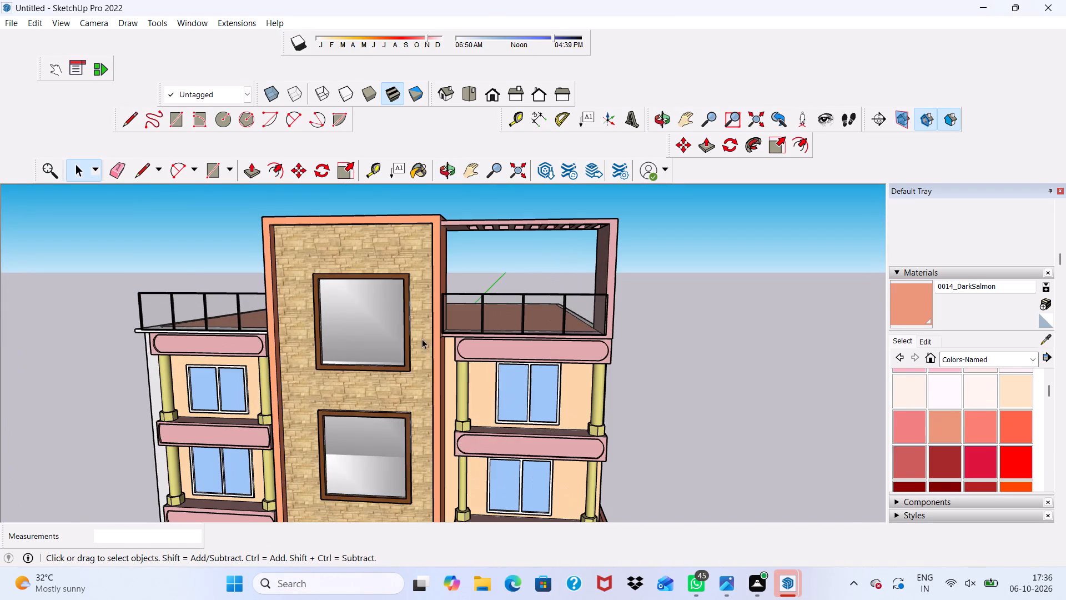
scroll(416, 370, "down", 2)
scroll(416, 370, "up", 3)
scroll(416, 370, "down", 4)
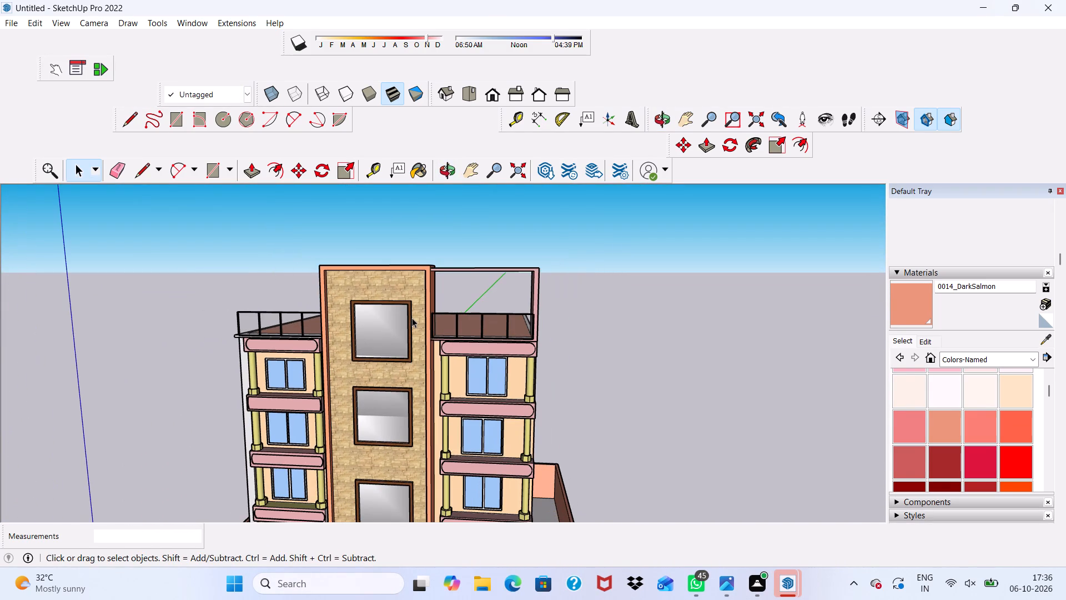
scroll(477, 46, "down", 4)
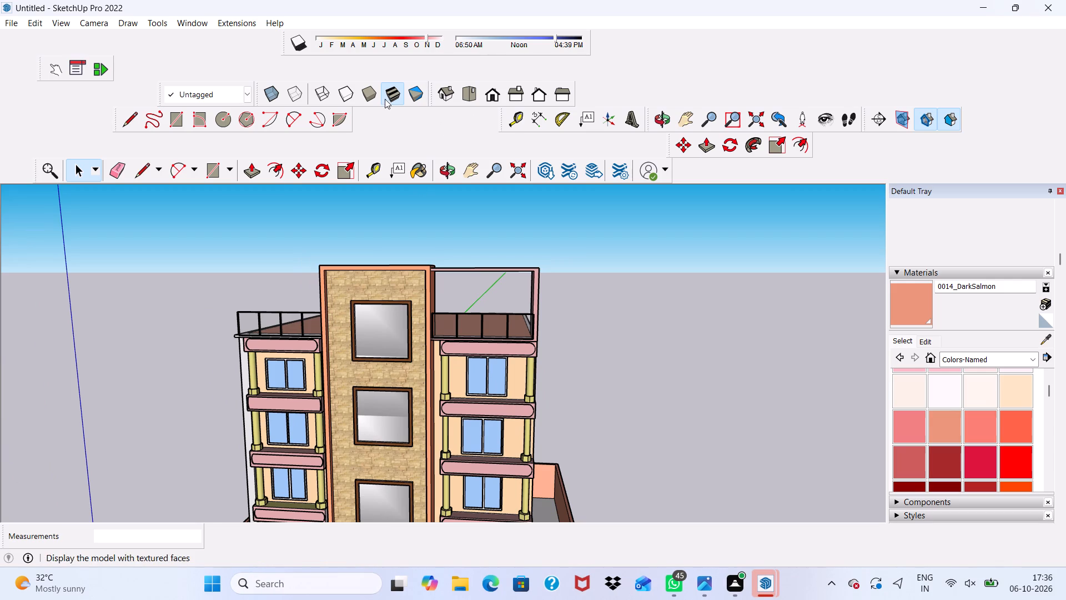
Examine the whole building's front elevation, from the ground-floor entrance and compound walls up to the terrace's glass walls.
scroll(385, 99, "up", 2)
scroll(382, 100, "down", 2)
scroll(433, 234, "down", 3)
scroll(433, 237, "up", 1)
scroll(435, 246, "down", 3)
middle_click_drag(411, 397, 404, 340)
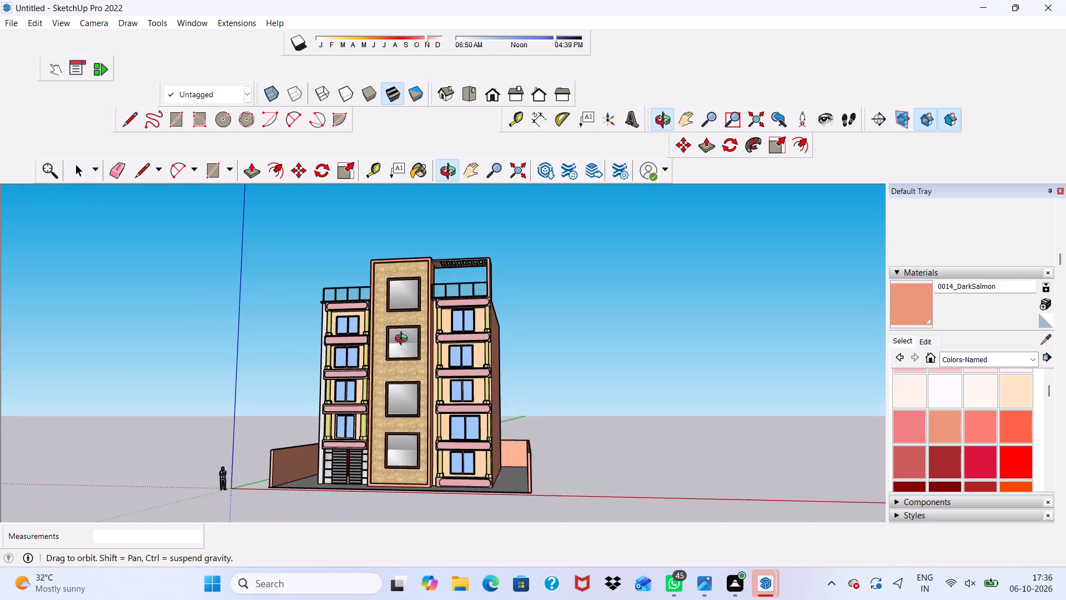
middle_click_drag(404, 340, 368, 398)
scroll(368, 398, "up", 4)
middle_click_drag(368, 393, 439, 338)
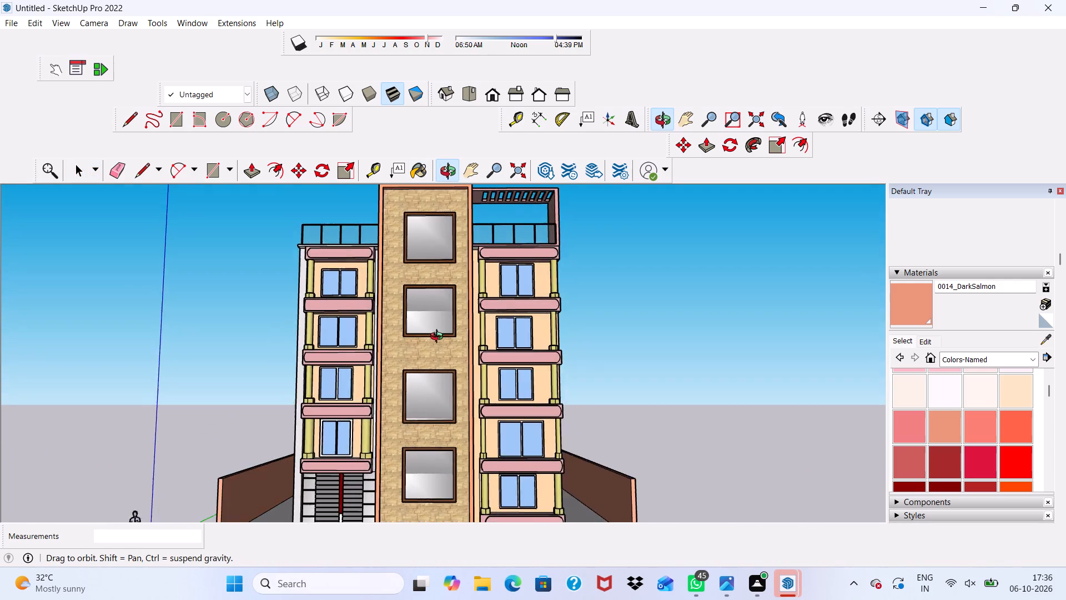
middle_click_drag(439, 338, 419, 401)
scroll(425, 366, "down", 8)
scroll(446, 372, "up", 7)
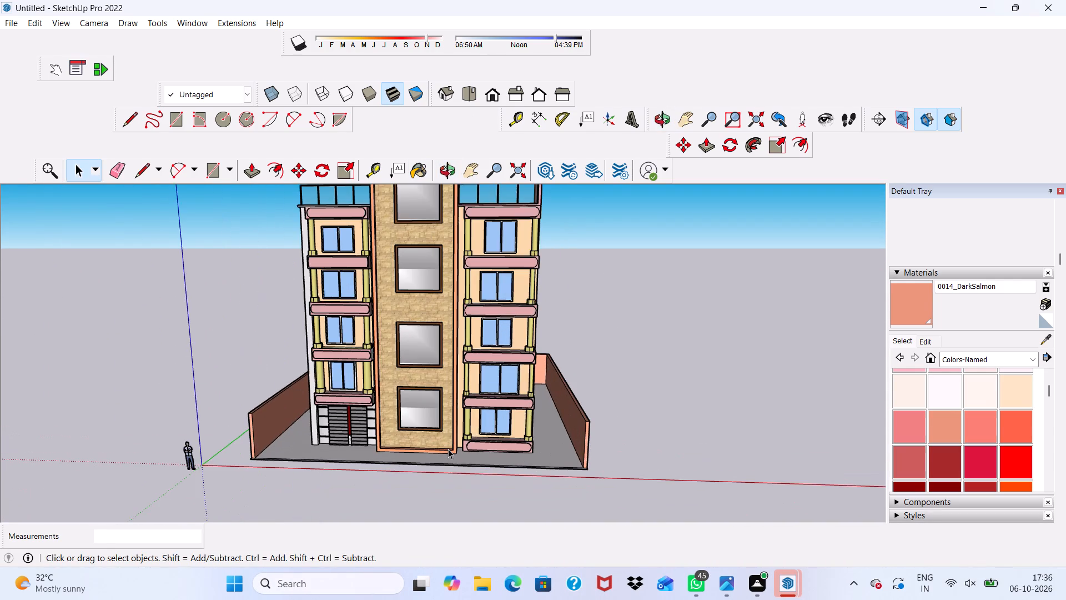
middle_click_drag(448, 449, 457, 361)
scroll(455, 421, "up", 1)
scroll(456, 421, "down", 1)
middle_click_drag(456, 419, 454, 451)
scroll(456, 419, "down", 1)
scroll(422, 395, "up", 3)
scroll(339, 377, "down", 2)
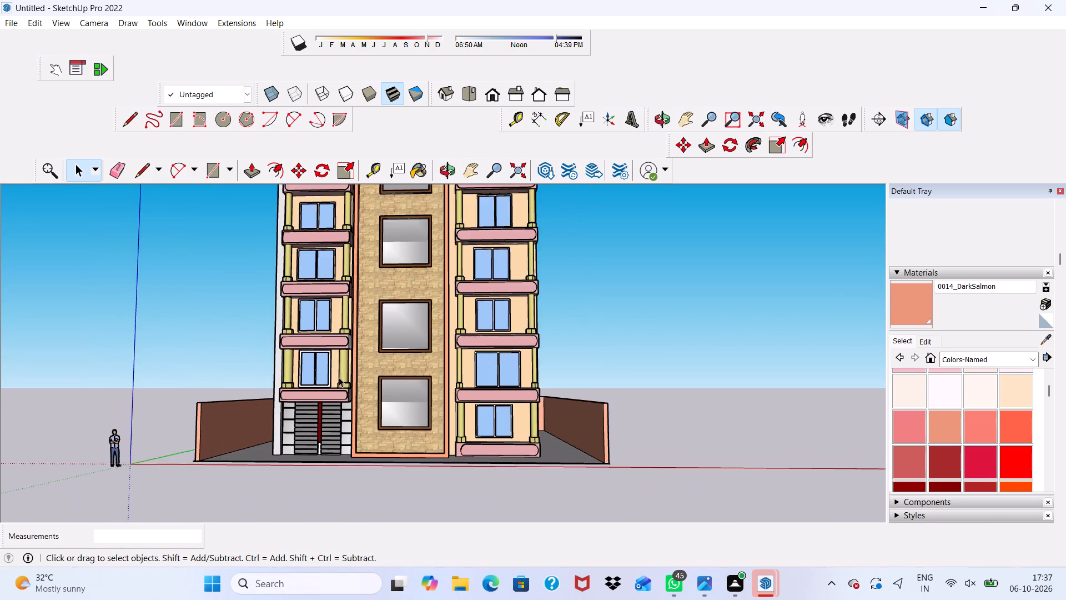
scroll(339, 377, "down", 4)
middle_click_drag(355, 397, 349, 396)
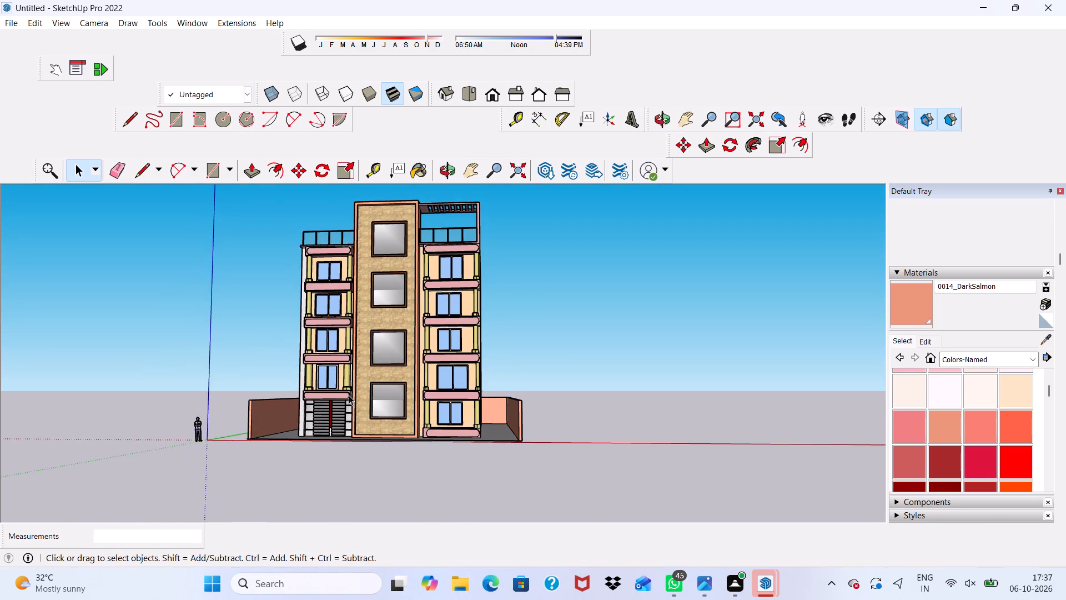
scroll(349, 395, "up", 2)
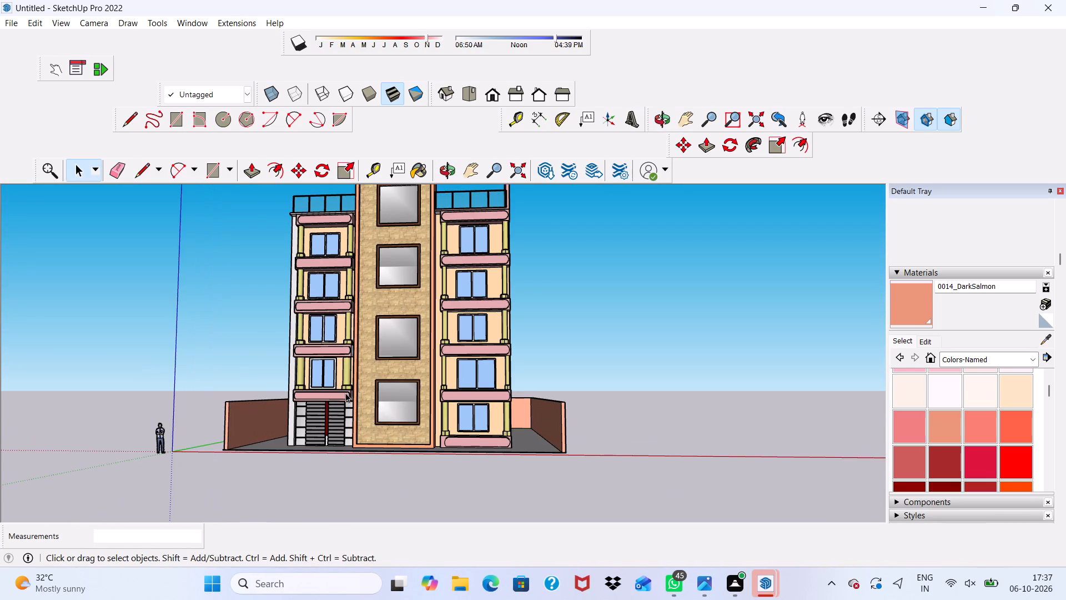
scroll(345, 392, "down", 3)
scroll(345, 392, "up", 1)
scroll(345, 392, "down", 1)
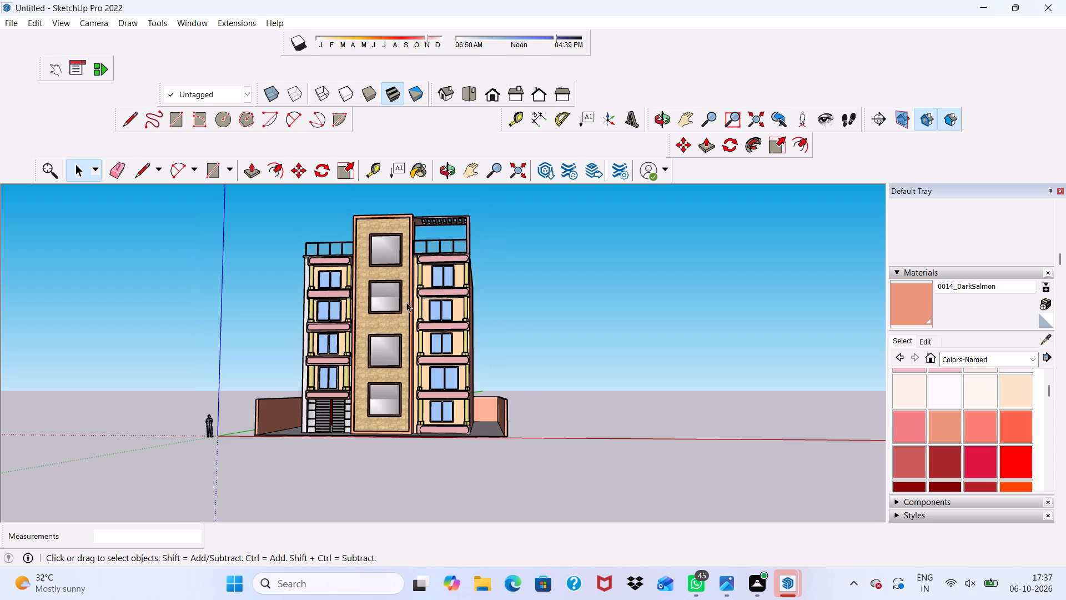
scroll(406, 302, "up", 1)
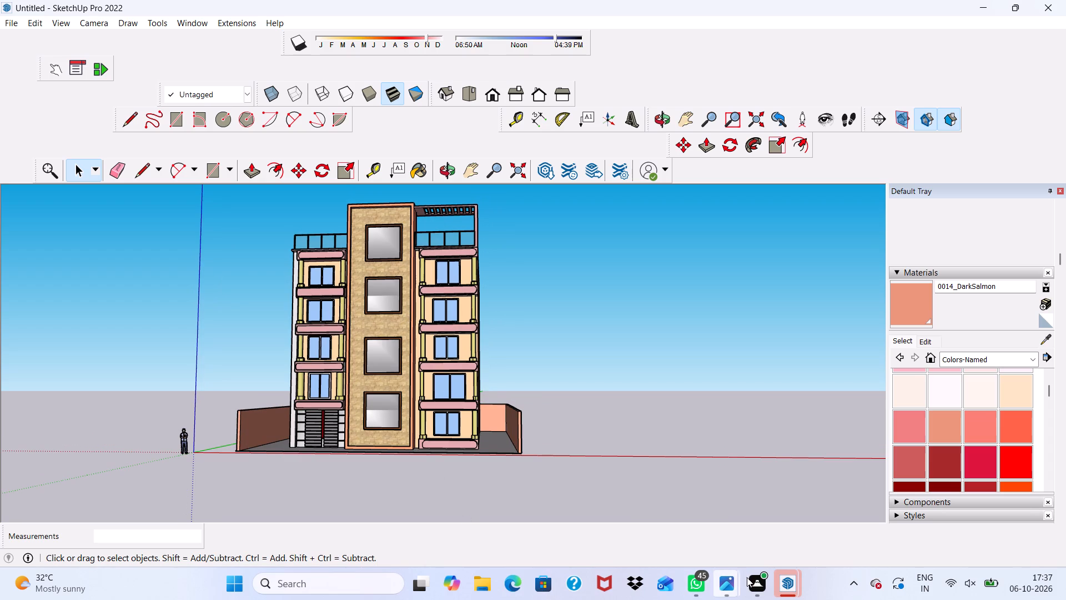
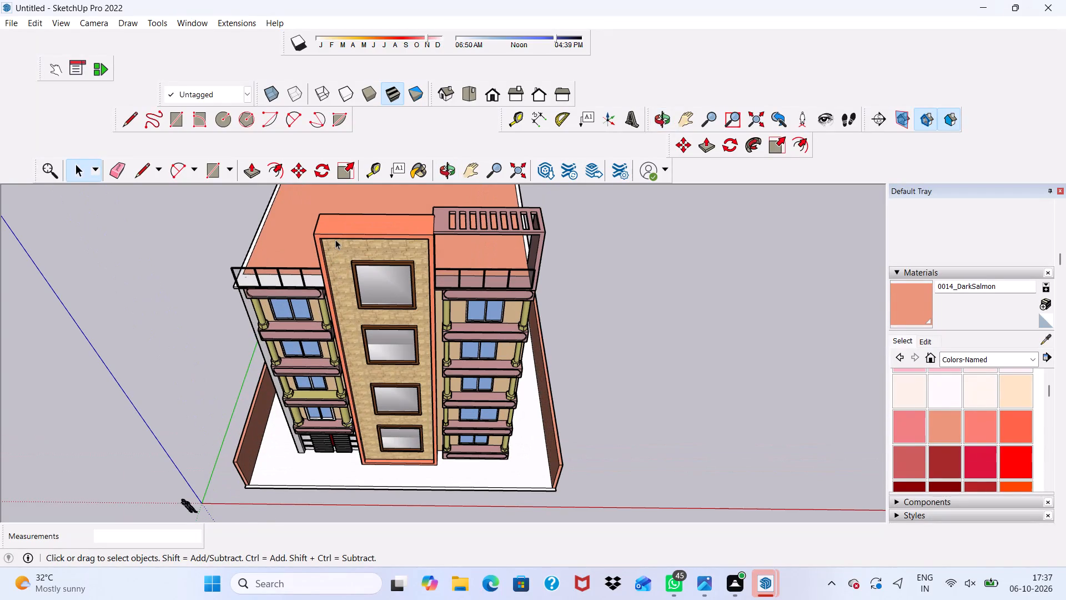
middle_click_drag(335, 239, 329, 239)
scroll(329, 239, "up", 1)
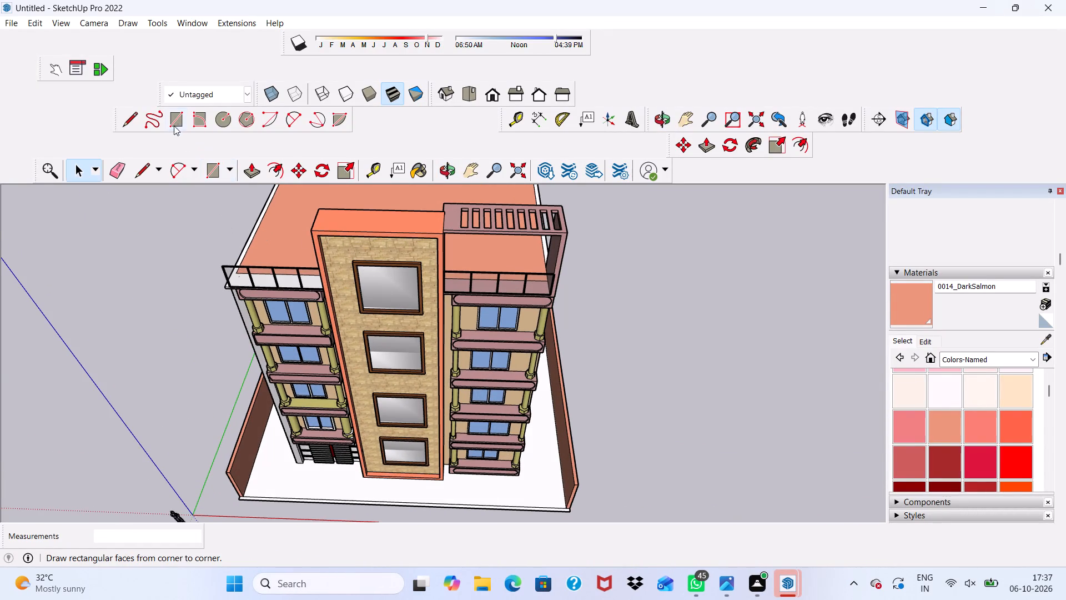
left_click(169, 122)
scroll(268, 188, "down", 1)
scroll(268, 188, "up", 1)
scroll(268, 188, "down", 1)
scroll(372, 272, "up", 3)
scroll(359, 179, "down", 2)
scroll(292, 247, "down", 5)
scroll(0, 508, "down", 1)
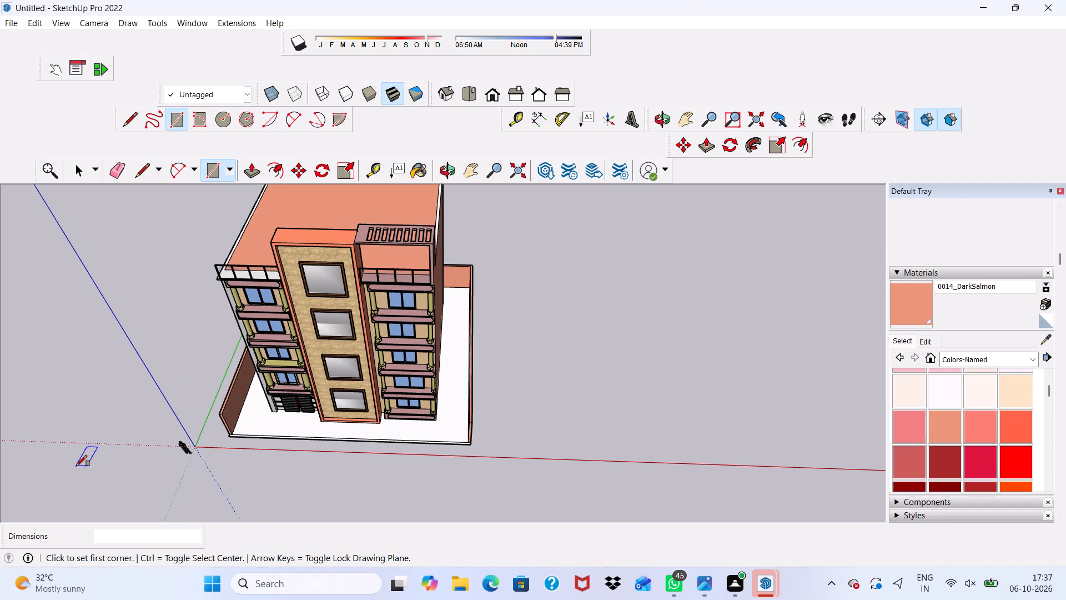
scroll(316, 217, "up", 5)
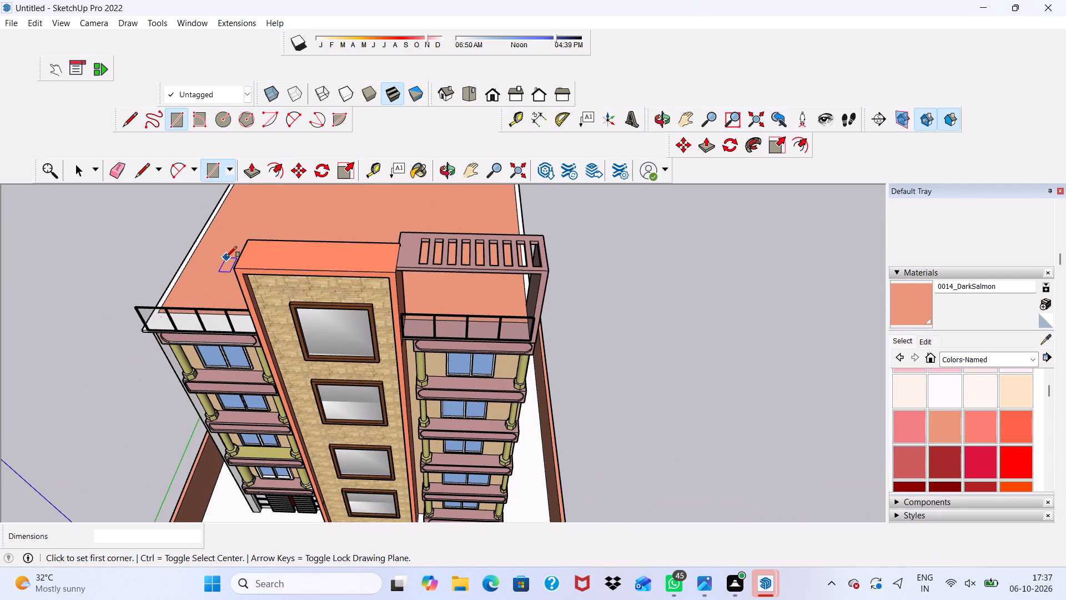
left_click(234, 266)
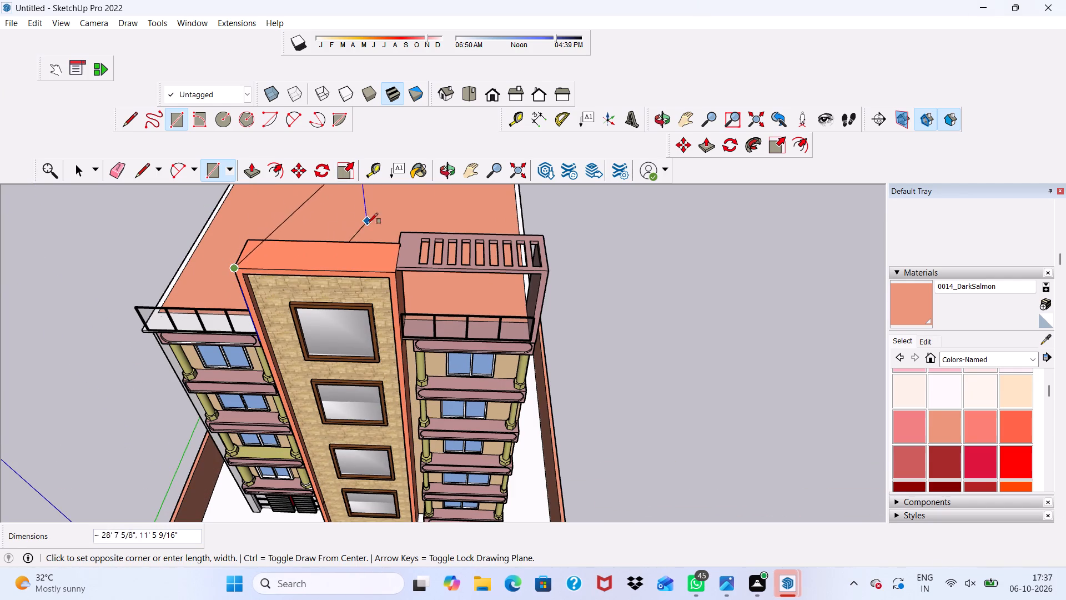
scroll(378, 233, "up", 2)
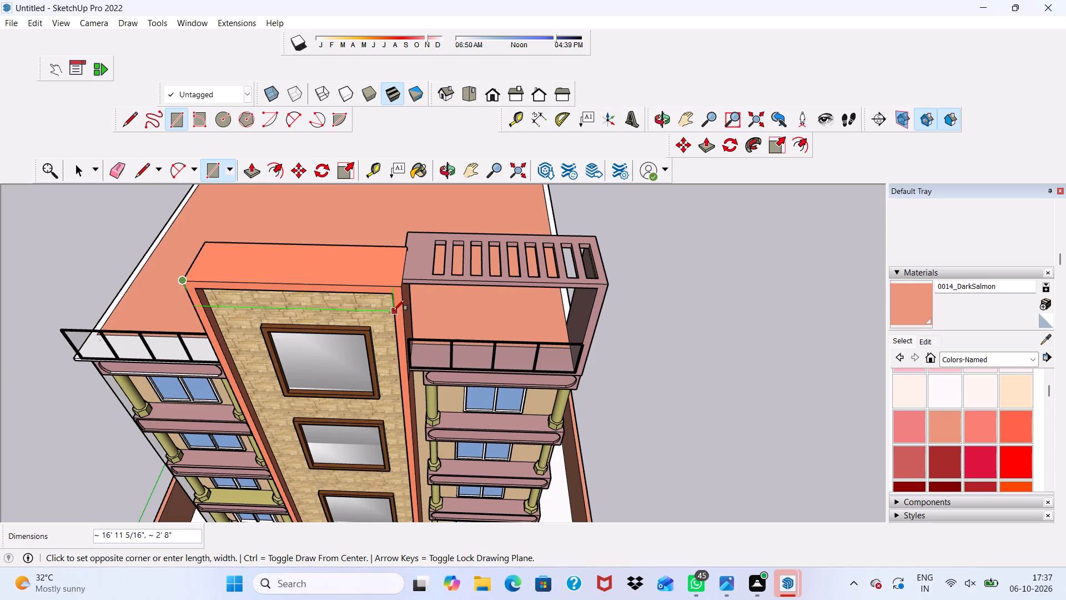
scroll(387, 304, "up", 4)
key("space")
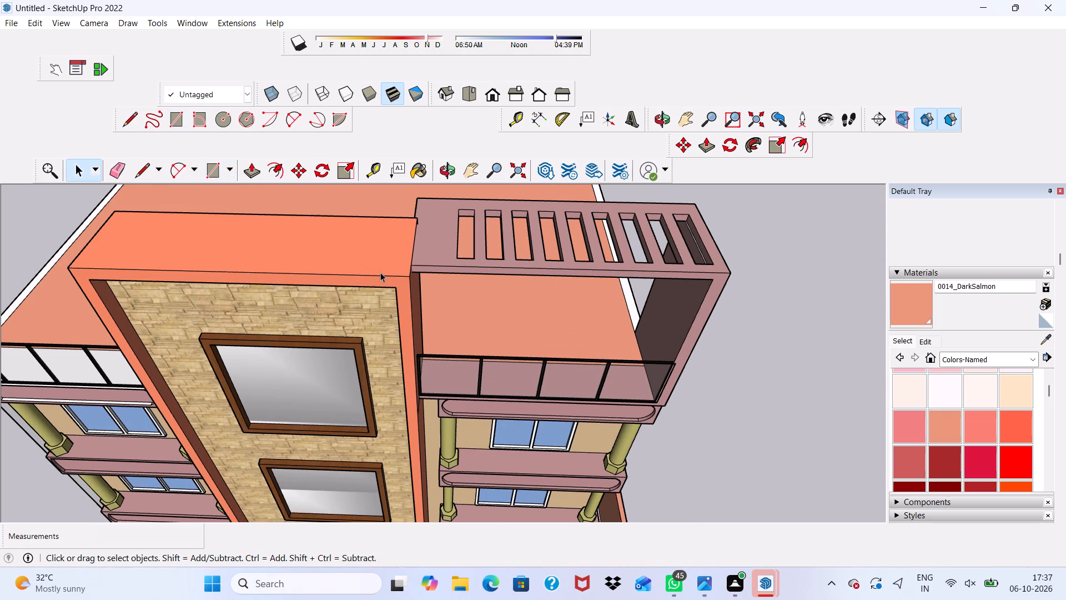
Draw short lines from the central tower frame's two upper inner corners to its outer edges, separating the top band.
scroll(341, 307, "up", 4)
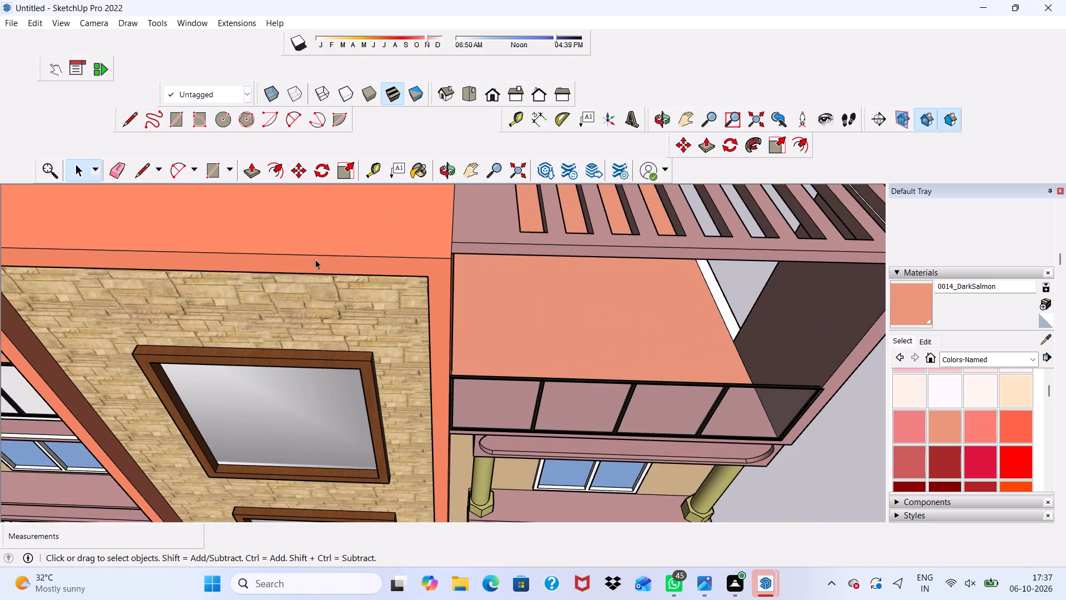
left_click(304, 266)
scroll(304, 267, "down", 5)
middle_click_drag(304, 267, 361, 248)
left_click(124, 119)
scroll(109, 269, "up", 3)
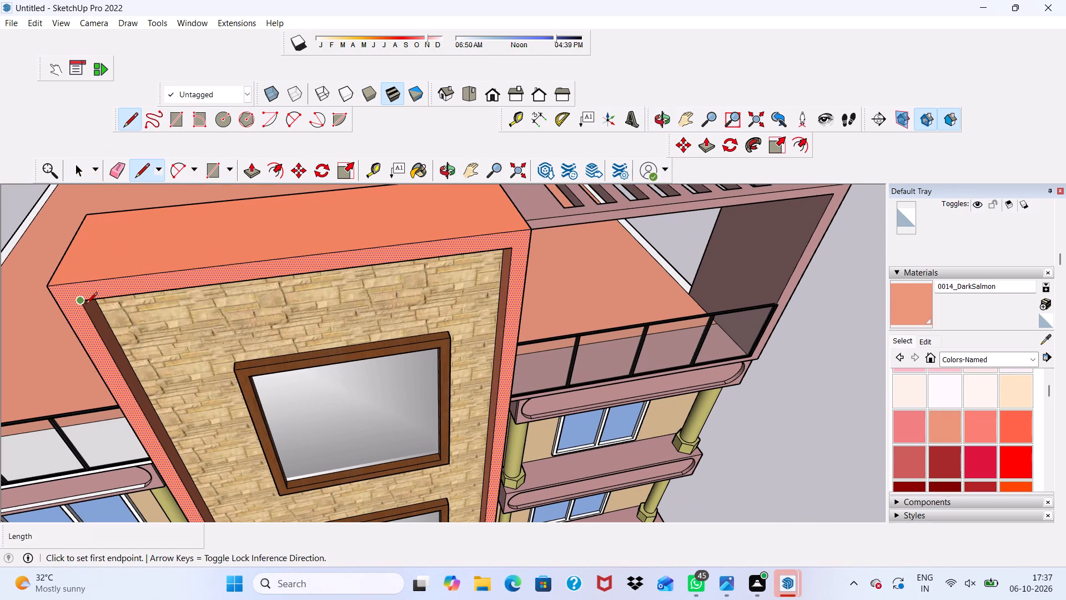
left_click(73, 299)
left_click(79, 306)
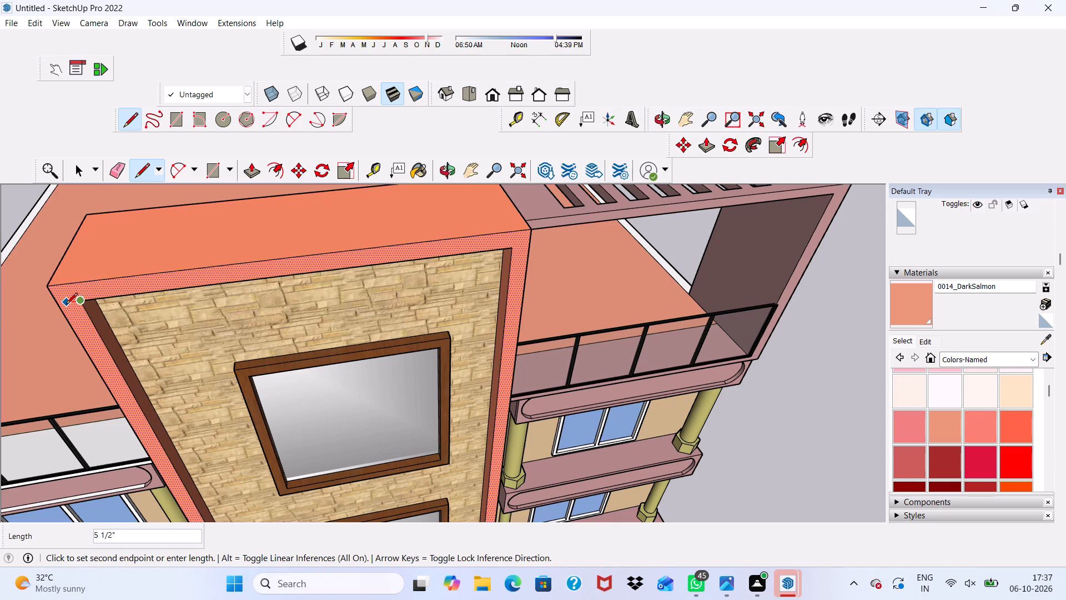
scroll(56, 314, "up", 1)
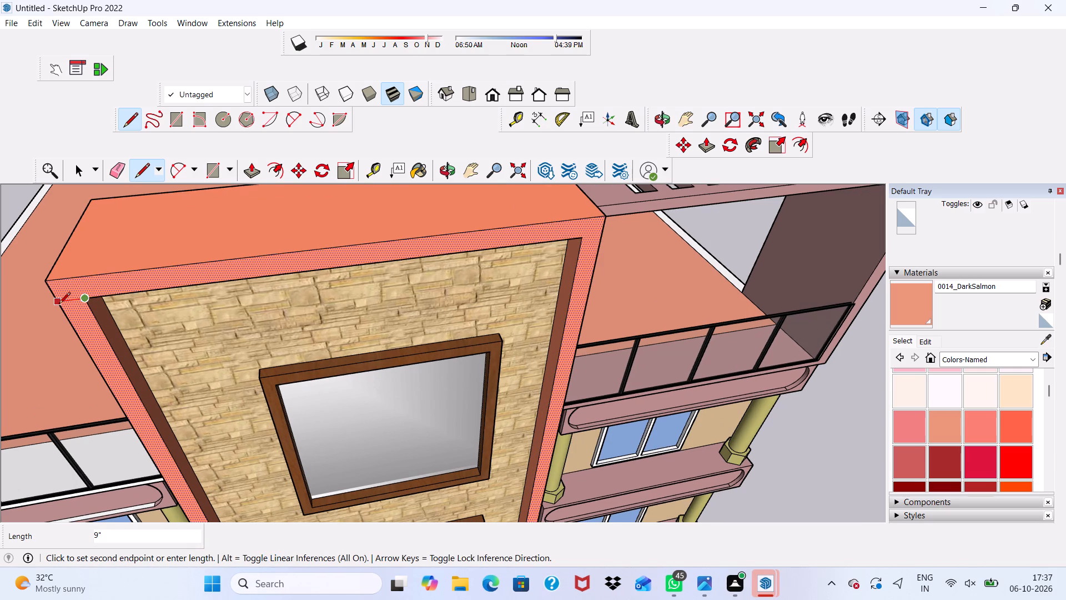
left_click(59, 304)
scroll(59, 304, "down", 3)
scroll(494, 259, "up", 2)
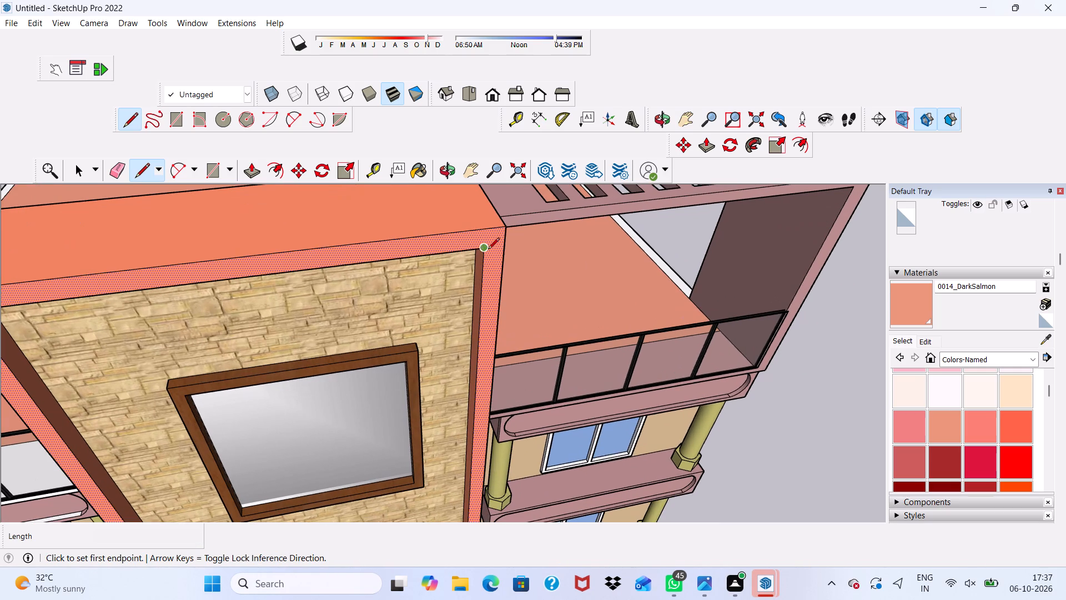
left_click(483, 251)
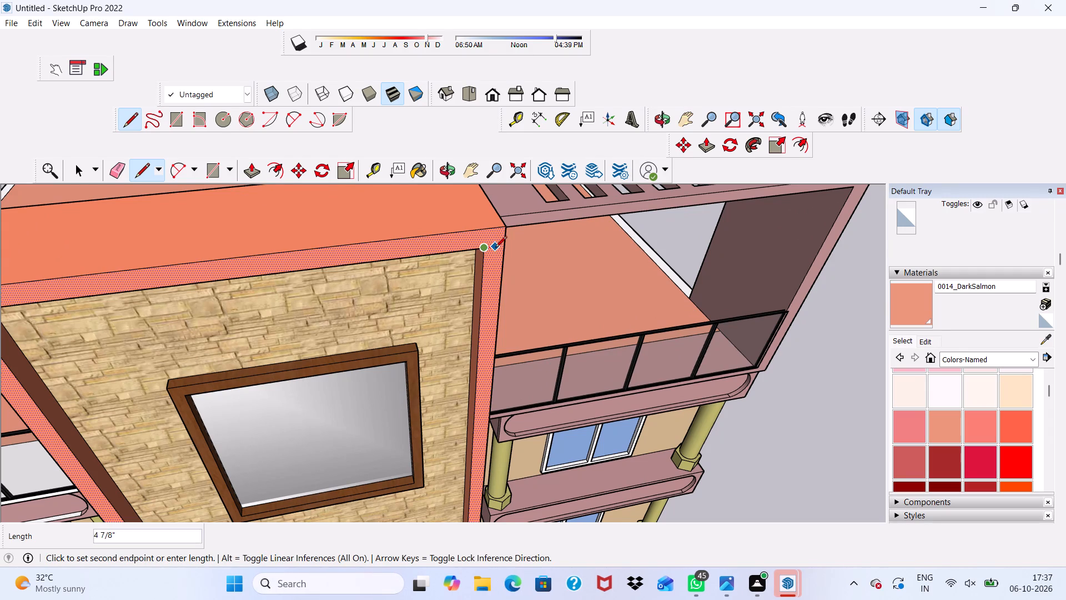
left_click(503, 244)
scroll(510, 251, "down", 3)
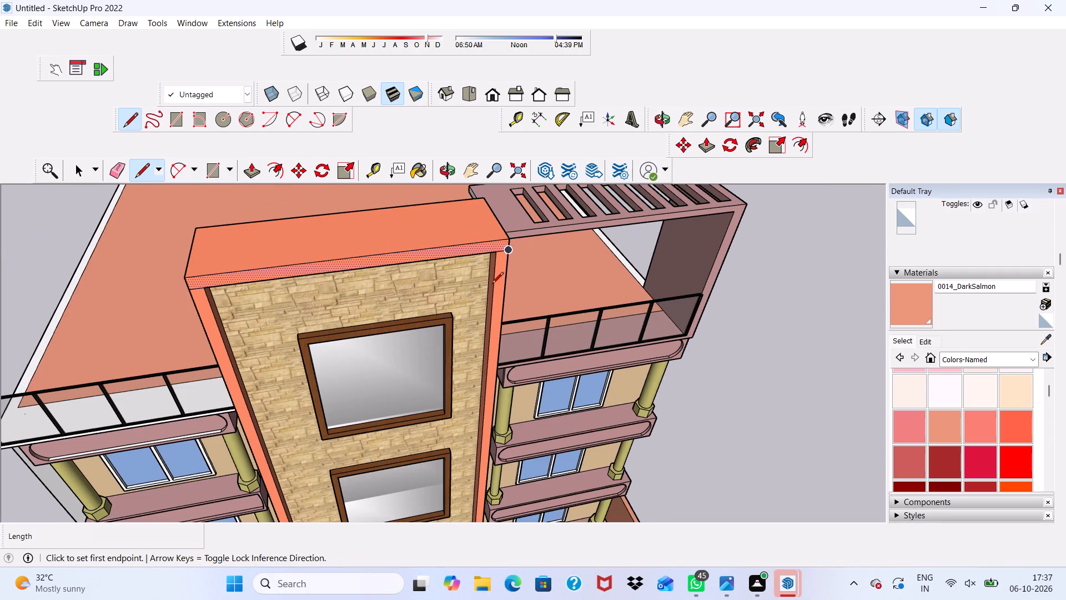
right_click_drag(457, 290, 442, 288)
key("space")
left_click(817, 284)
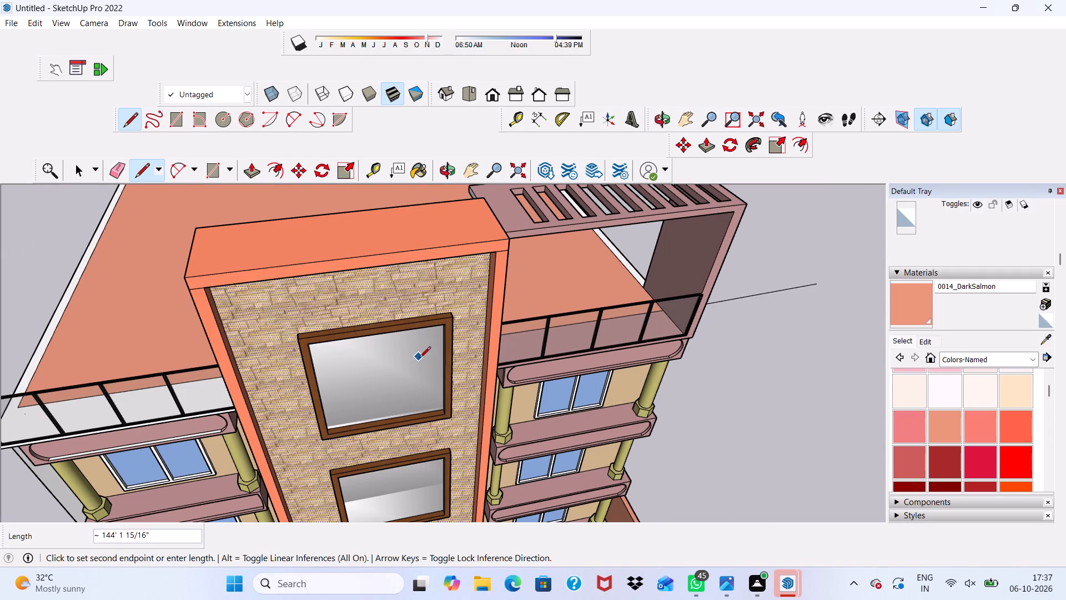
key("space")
Push/Pull the frame's top band outward 3' to form an overhang above the stone-clad wall.
scroll(500, 251, "up", 2)
left_click(426, 256)
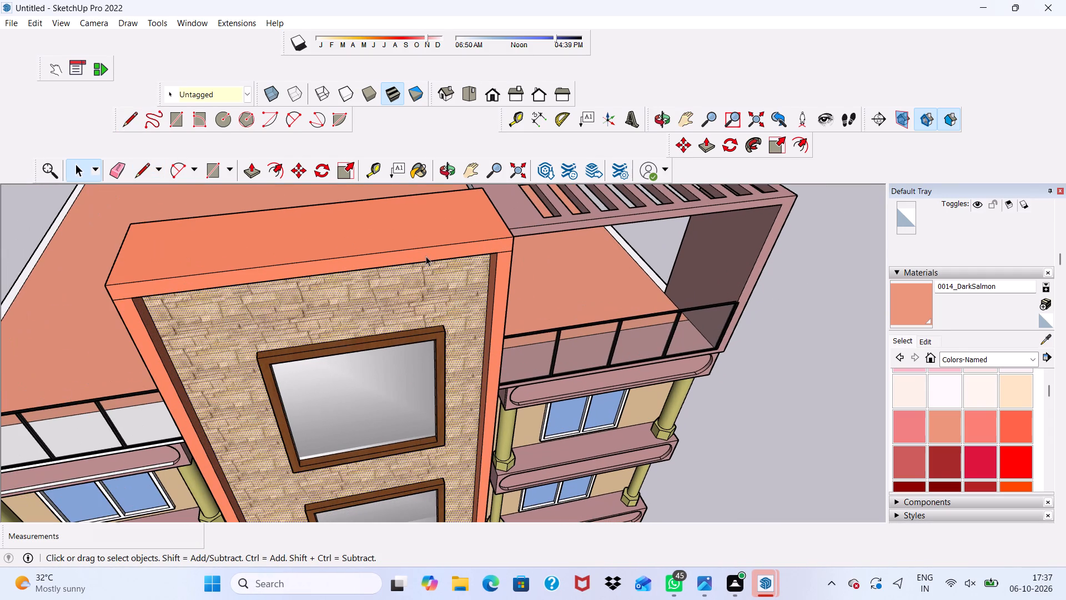
left_click(253, 172)
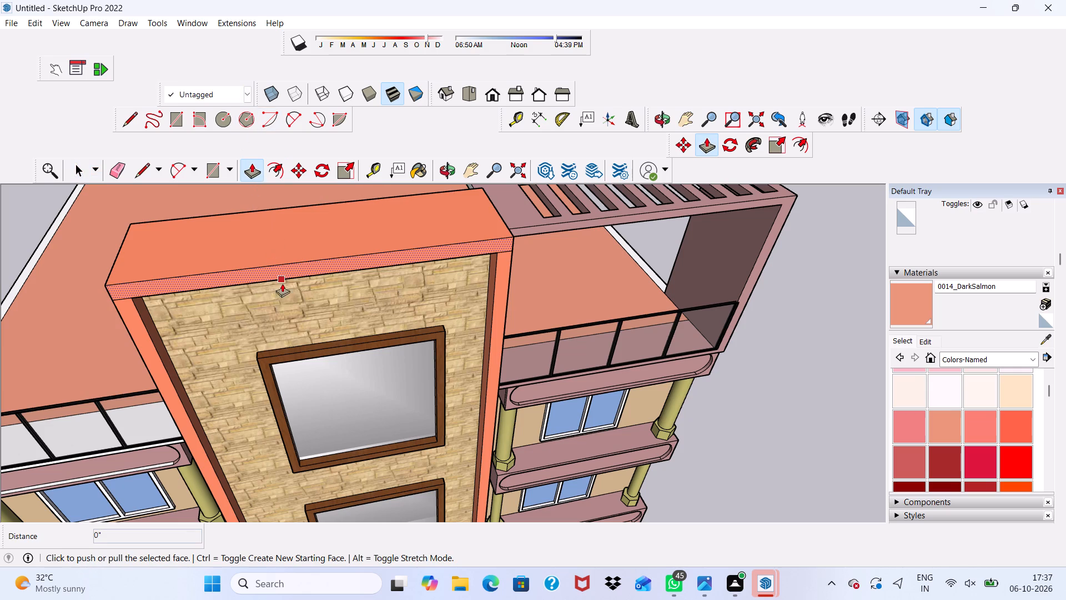
left_click(271, 267)
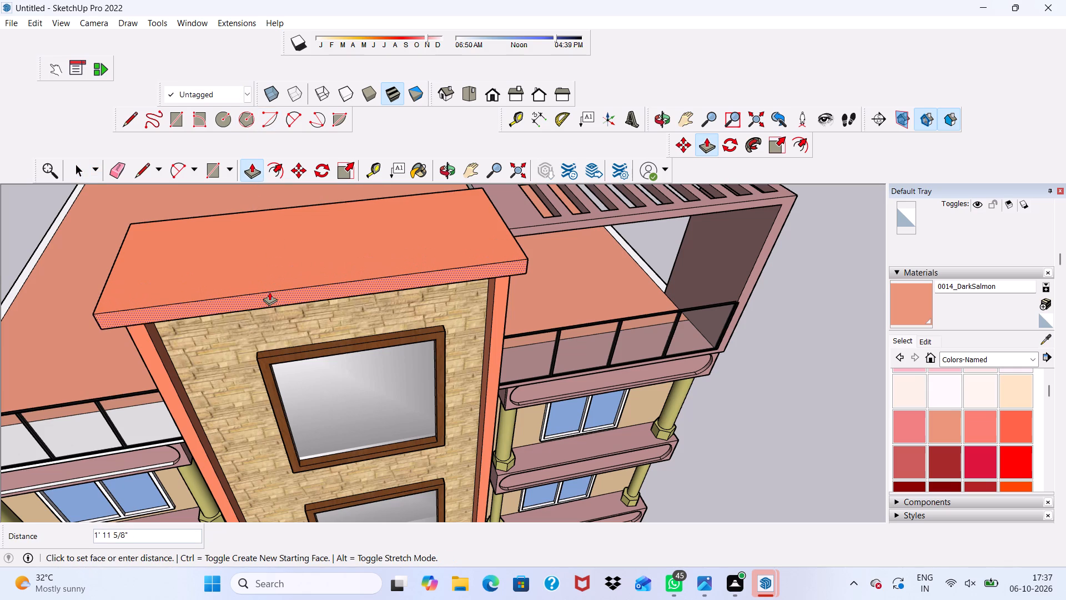
scroll(269, 292, "down", 1)
middle_click_drag(269, 292, 228, 188)
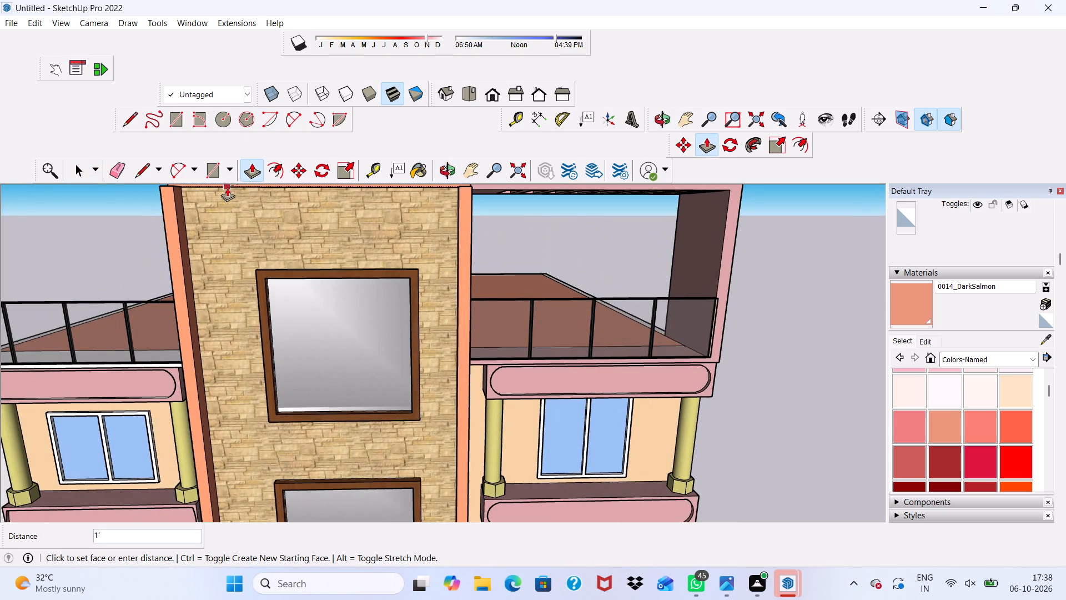
scroll(243, 228, "down", 6)
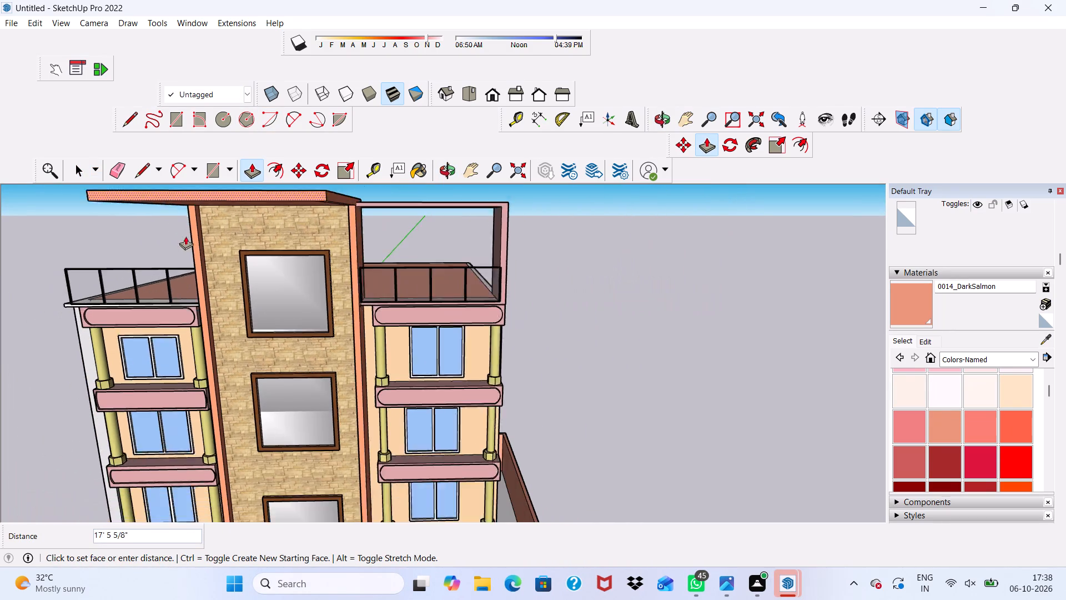
scroll(185, 236, "down", 1)
scroll(184, 201, "up", 1)
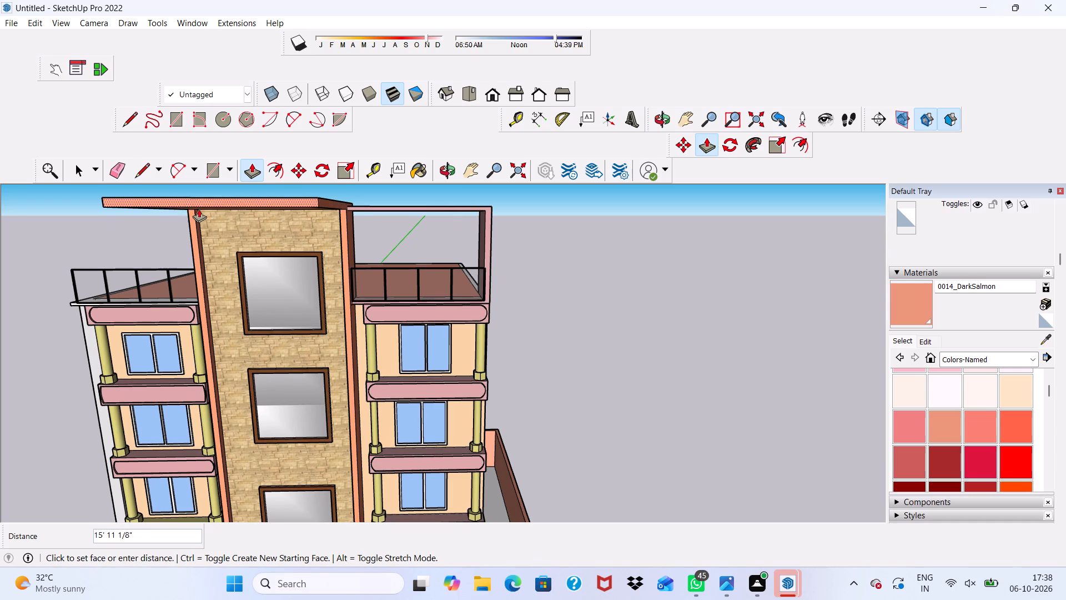
scroll(194, 199, "down", 1)
scroll(217, 238, "up", 2)
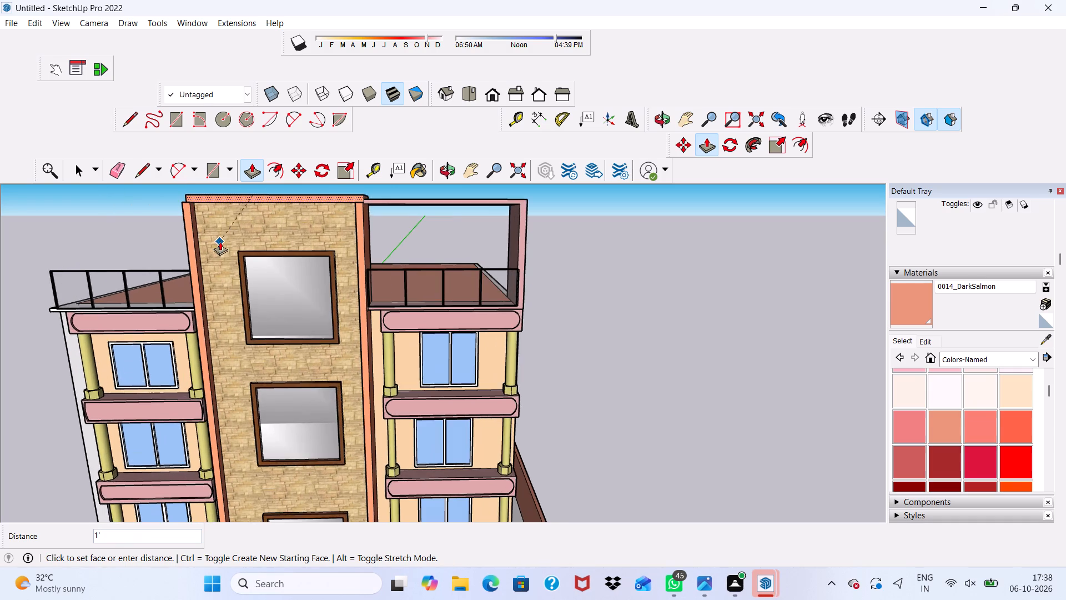
middle_click_drag(220, 242, 233, 324)
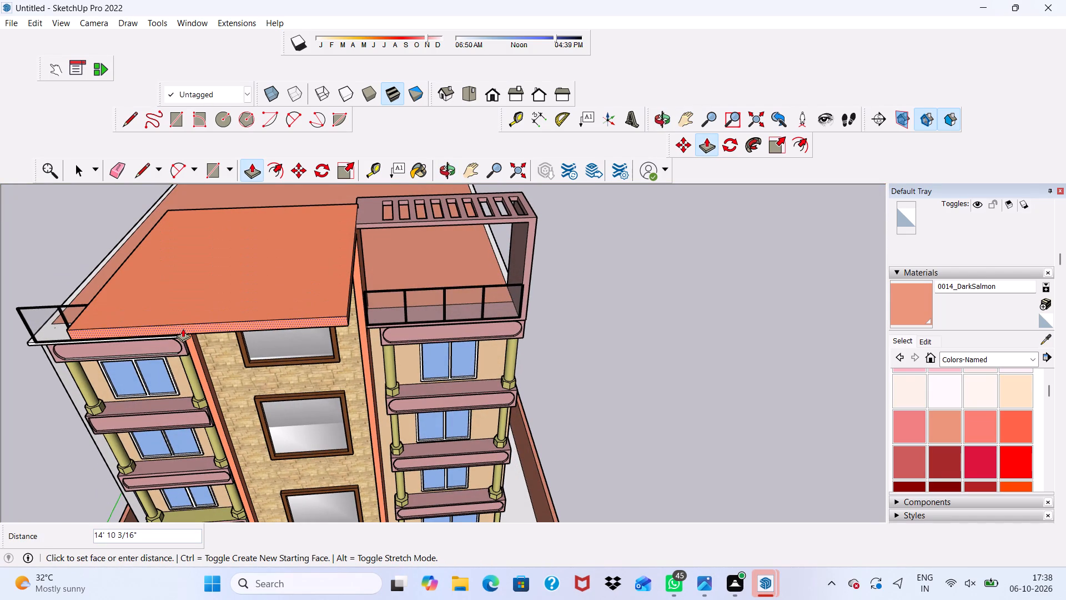
type("3'")
key("Return")
Push/Pull the top face of the central tower, including its overhang, upward by 2'.
scroll(183, 328, "up", 1)
scroll(183, 328, "down", 1)
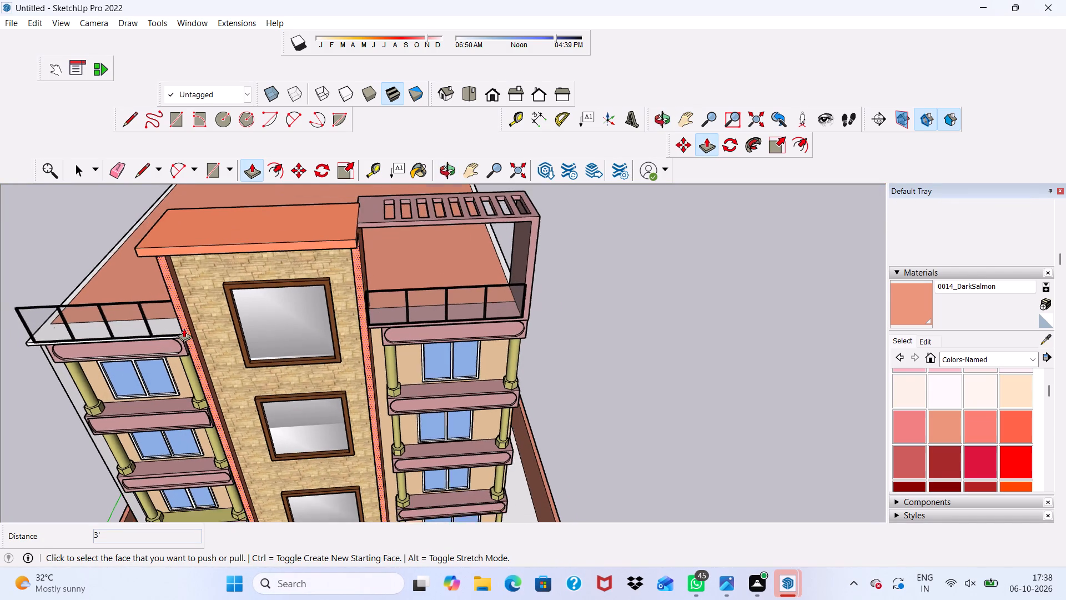
scroll(184, 328, "down", 5)
middle_click_drag(204, 308, 374, 241)
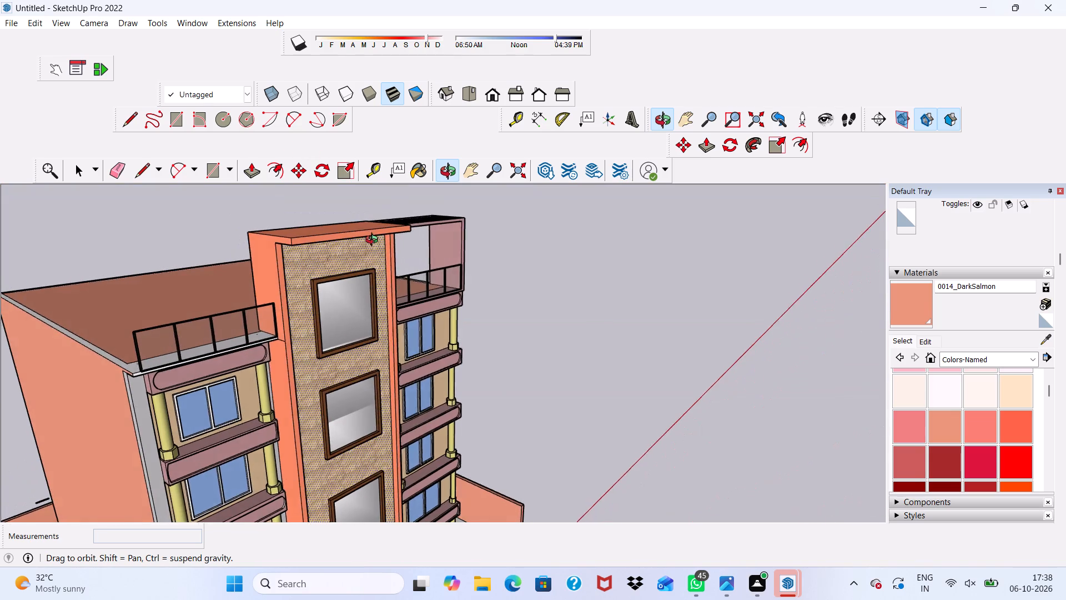
middle_click_drag(374, 241, 375, 241)
scroll(257, 243, "up", 4)
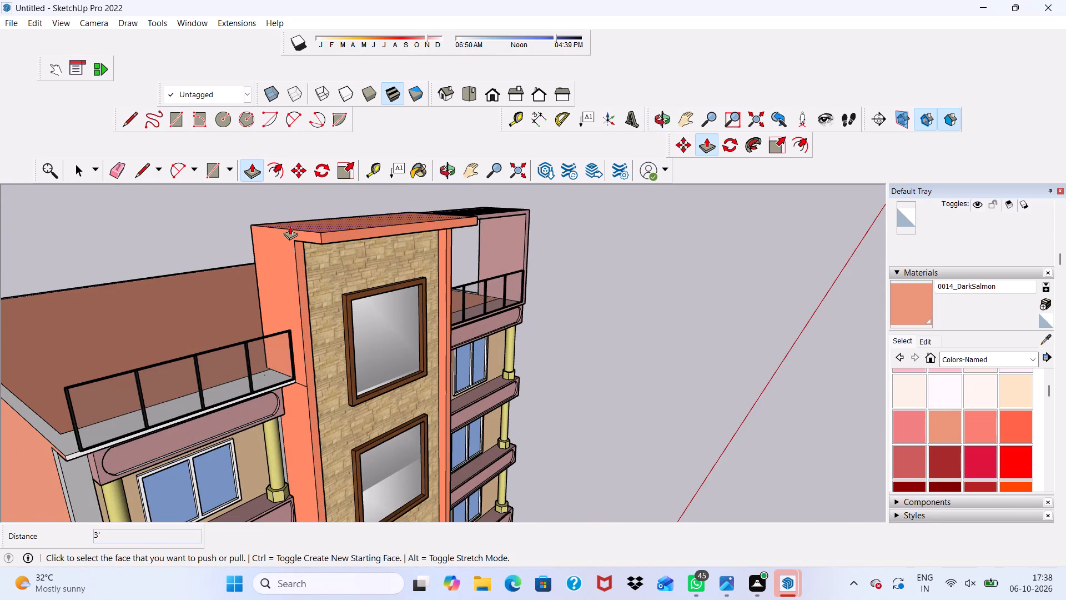
key("space")
scroll(290, 226, "up", 1)
scroll(290, 226, "down", 4)
middle_click_drag(310, 222, 219, 271)
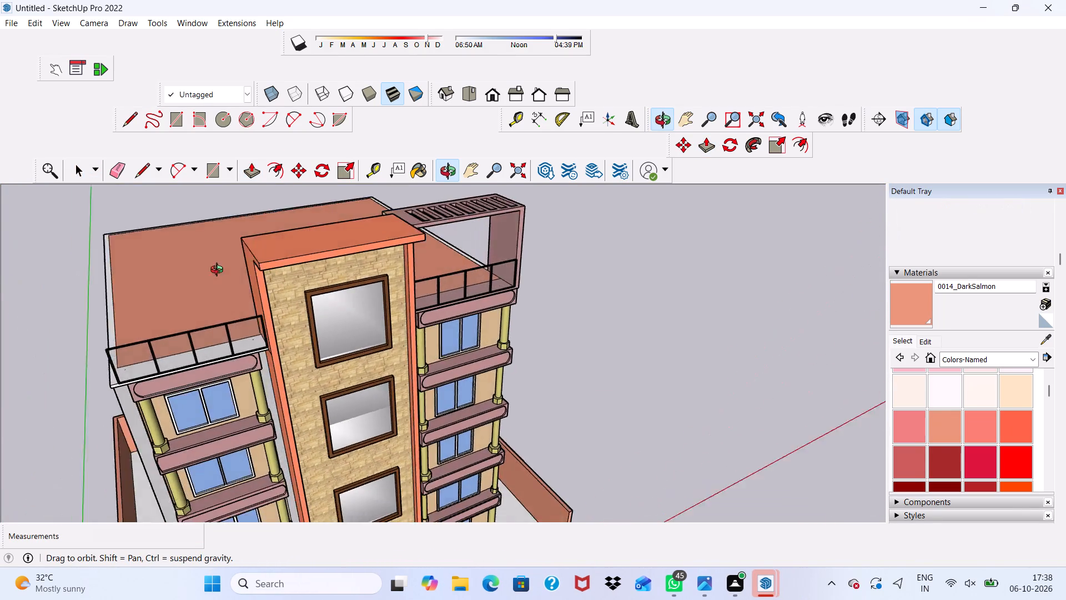
middle_click_drag(219, 271, 175, 282)
left_click(324, 237)
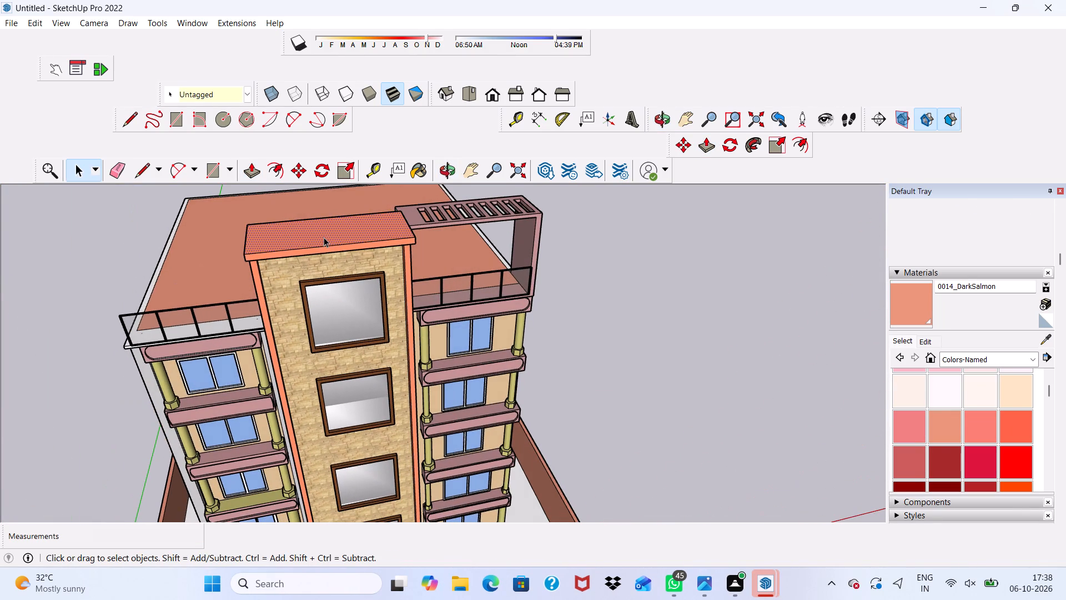
left_click(248, 168)
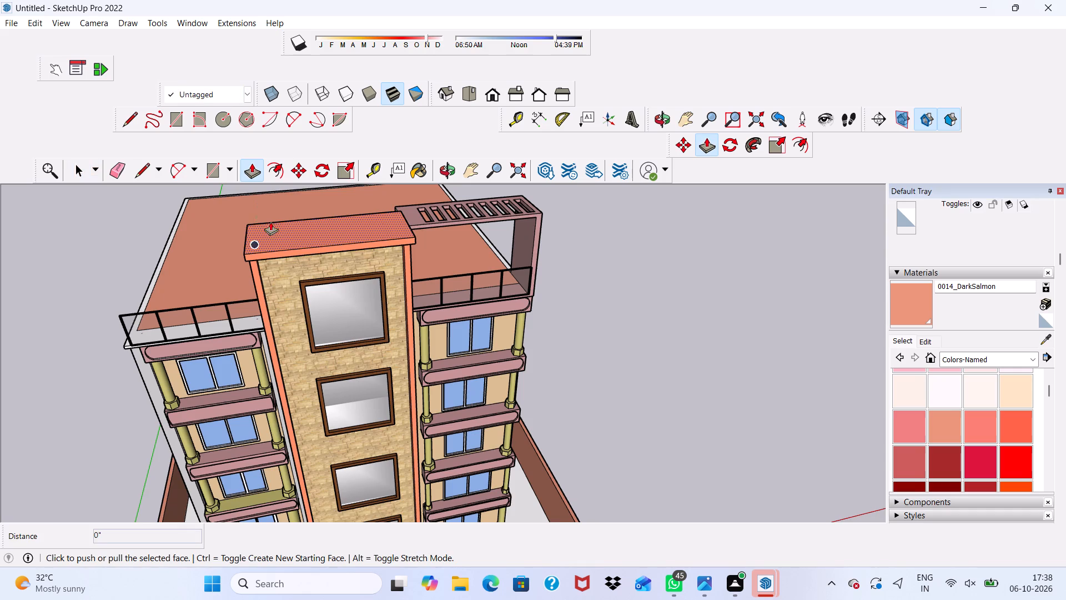
scroll(282, 239, "up", 2)
left_click(308, 231)
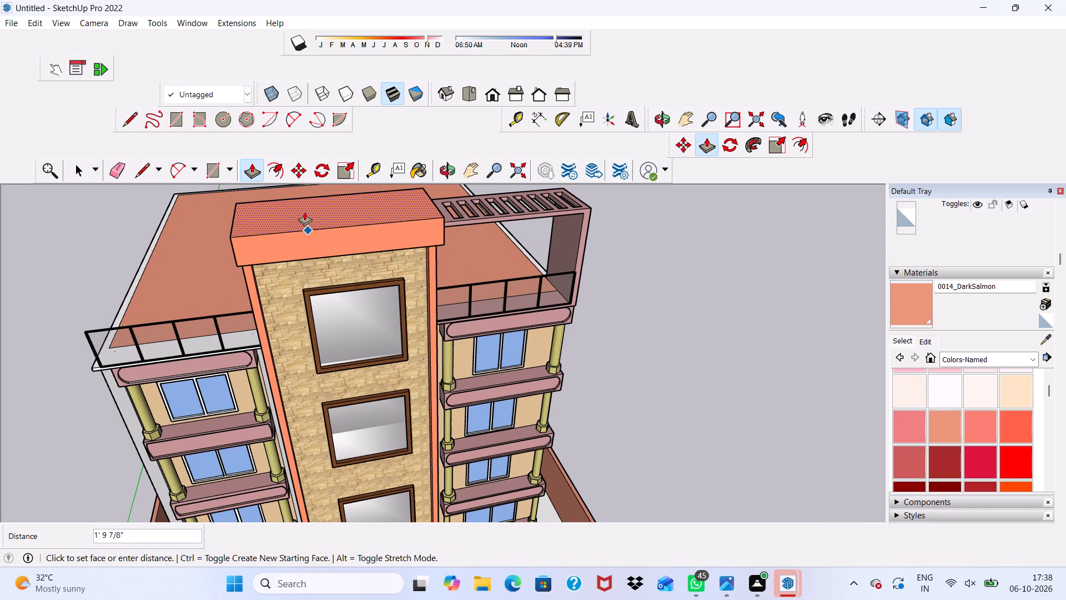
type("2'")
key("Return")
Draw a line about 5' 4" long across the central tower's plain side, extending the front overhang's lower edge to the rear edge.
scroll(371, 469, "down", 5)
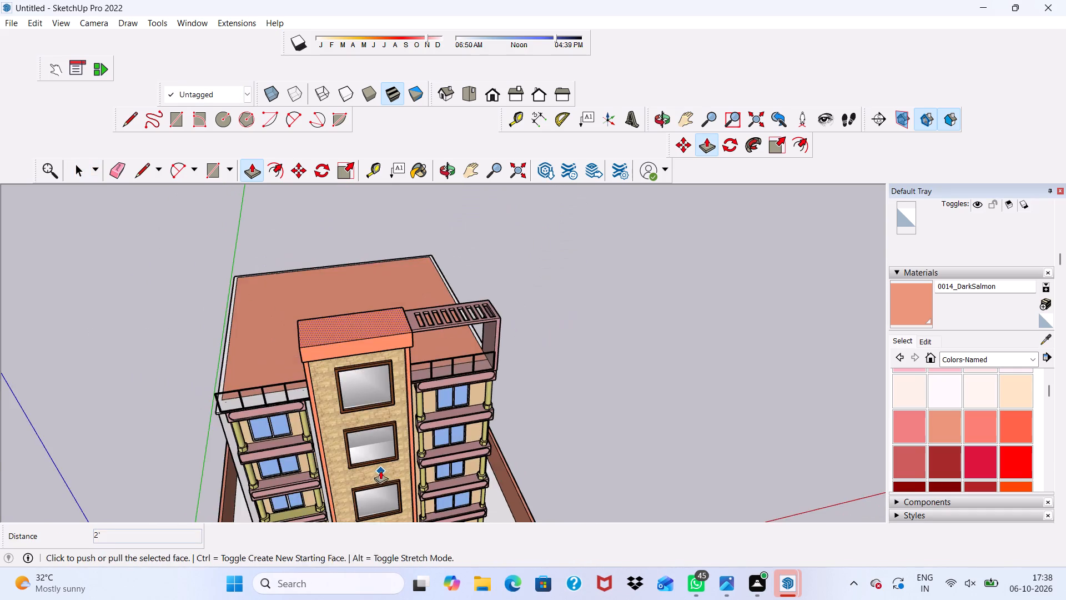
middle_click_drag(380, 471, 313, 271)
scroll(313, 272, "up", 4)
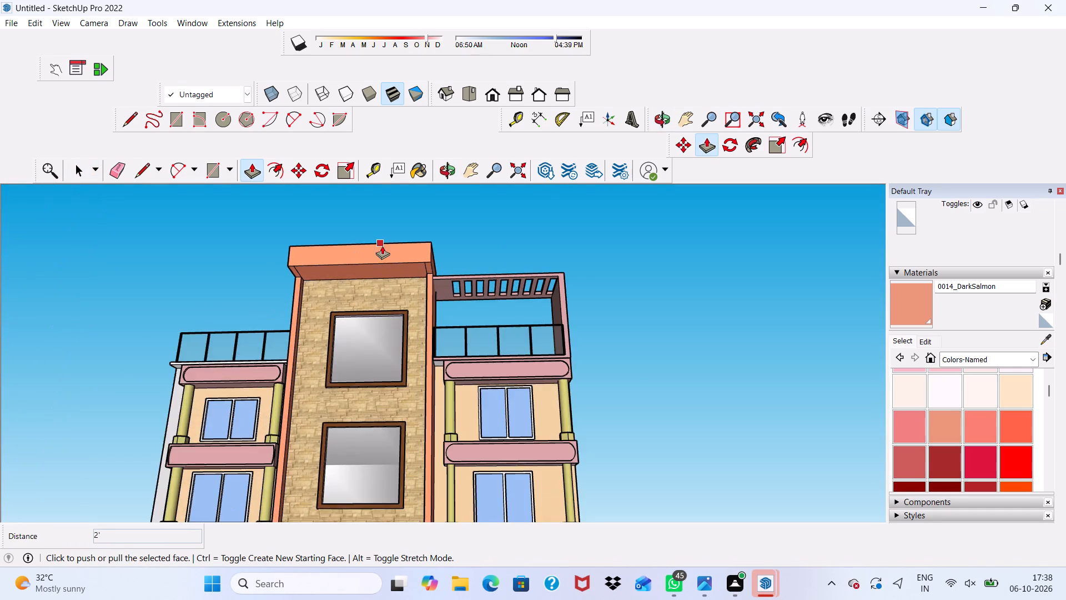
scroll(382, 246, "up", 6)
scroll(334, 246, "down", 3)
middle_click_drag(334, 246, 288, 371)
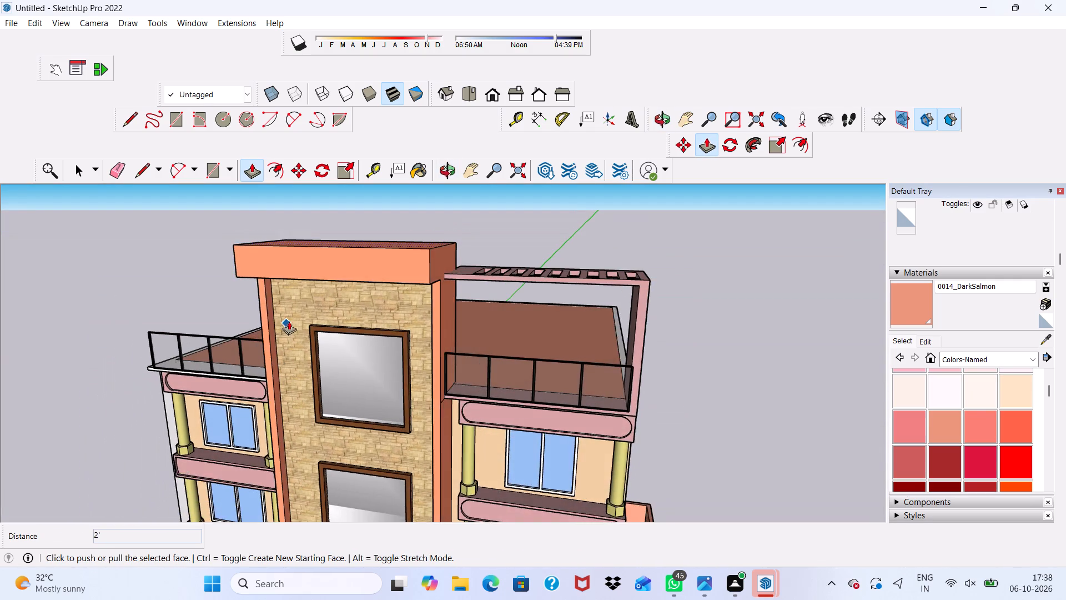
scroll(289, 321, "up", 1)
scroll(288, 321, "down", 3)
middle_click_drag(288, 320, 592, 307)
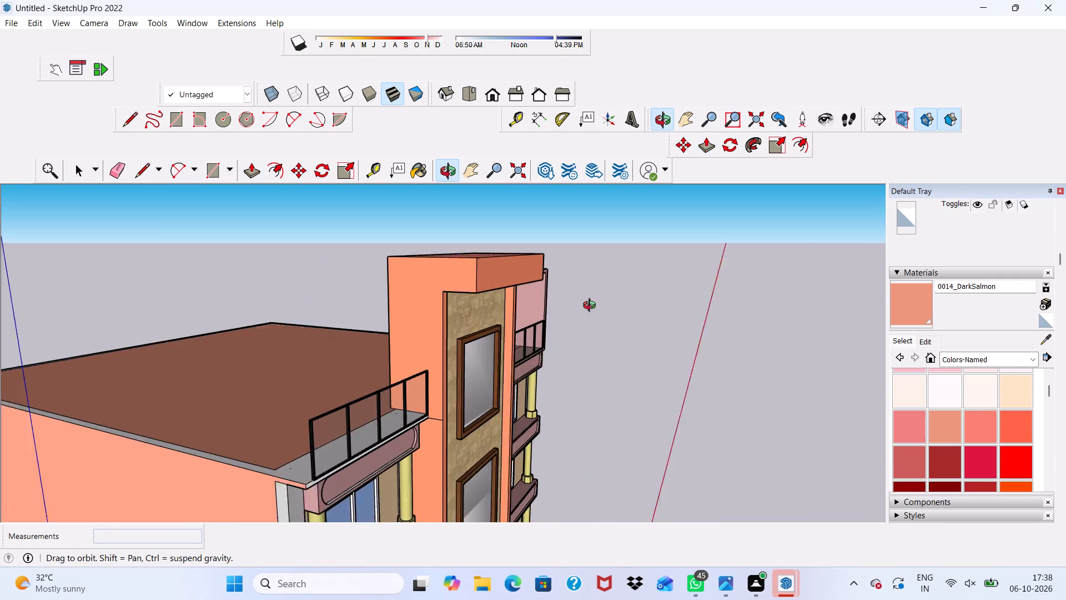
middle_click_drag(592, 307, 594, 306)
left_click(138, 170)
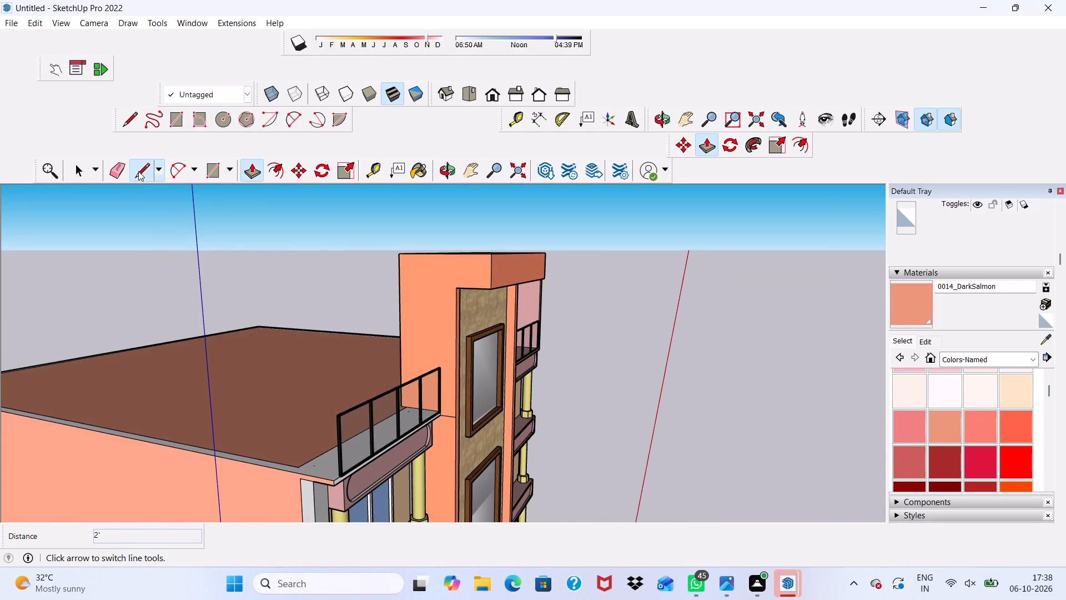
scroll(421, 328, "up", 2)
left_click(465, 279)
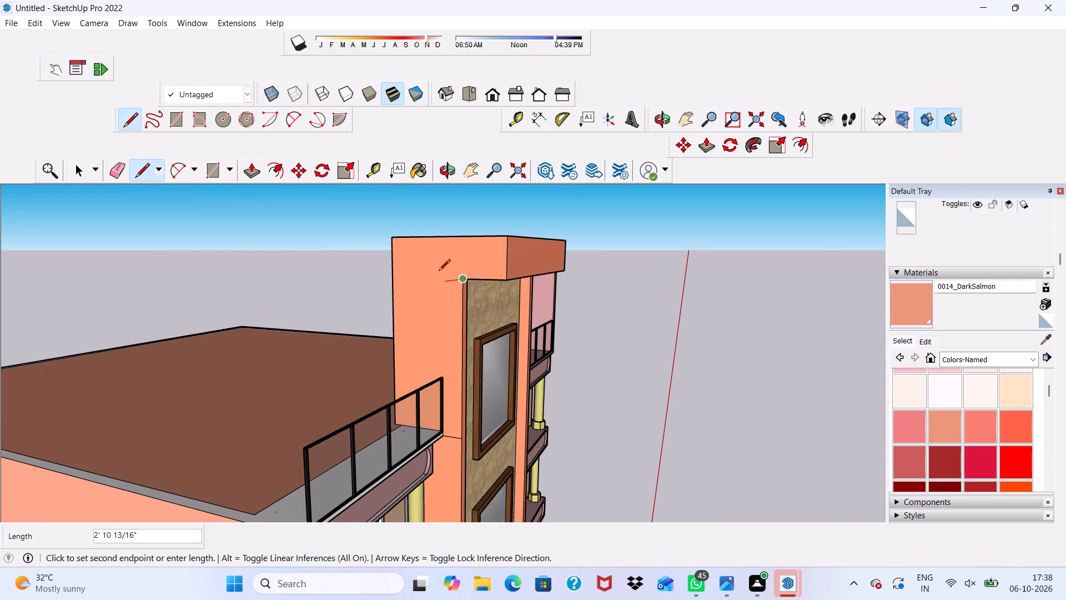
left_click(389, 270)
key("space")
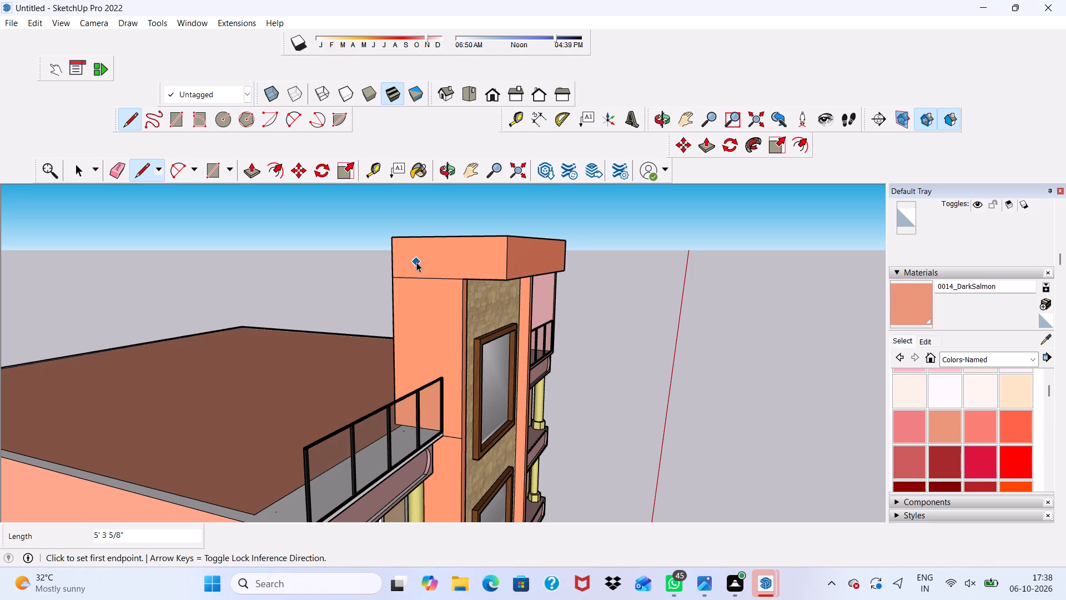
Push/Pull the separated top band on the tower's side outward by about 2' 3".
left_click(416, 261)
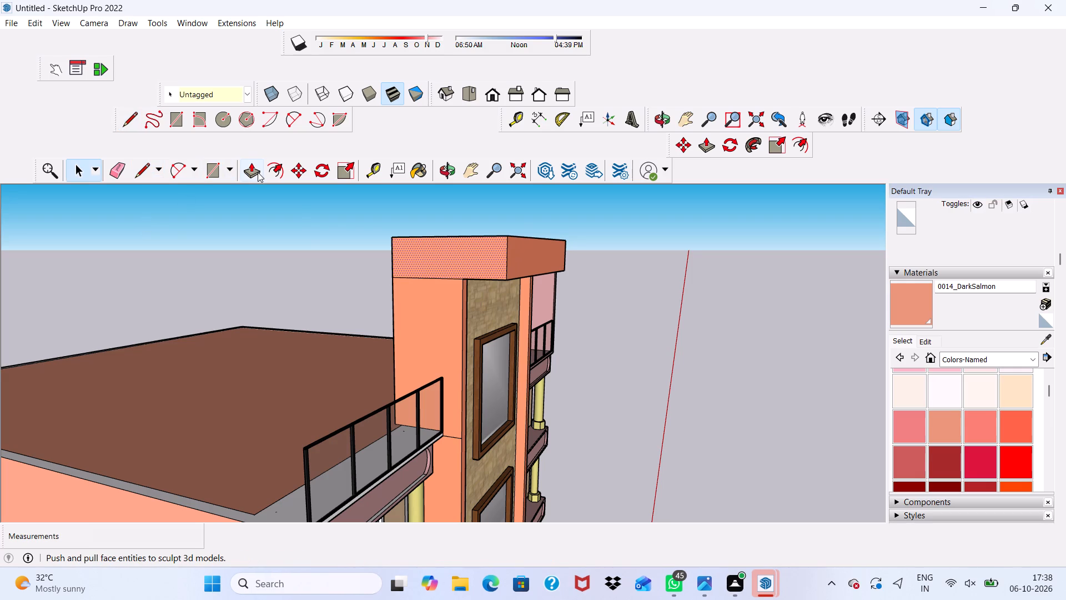
left_click(251, 171)
left_click_drag(432, 257, 418, 267)
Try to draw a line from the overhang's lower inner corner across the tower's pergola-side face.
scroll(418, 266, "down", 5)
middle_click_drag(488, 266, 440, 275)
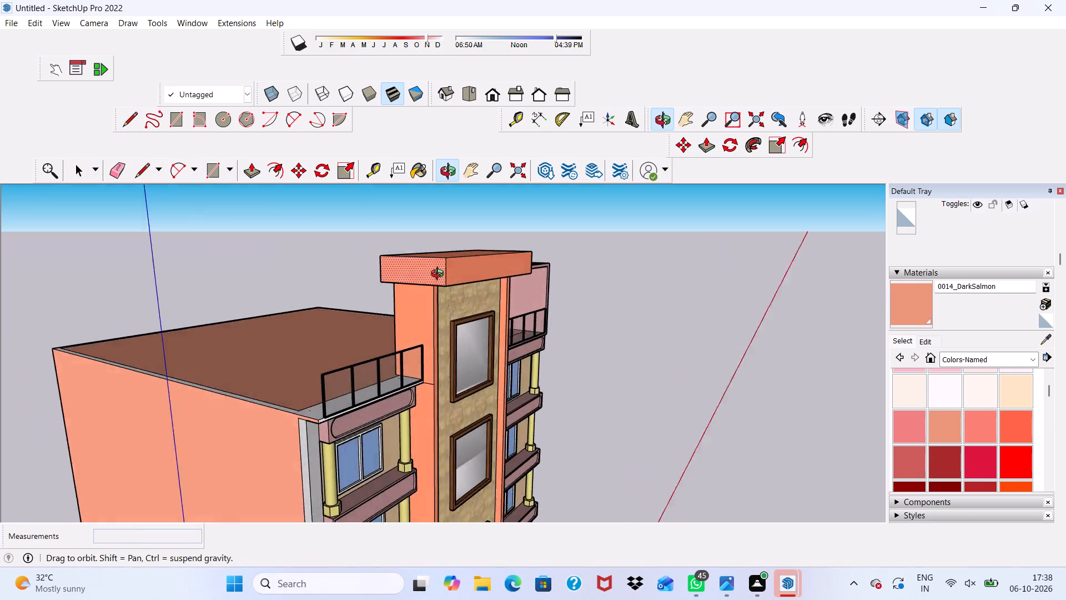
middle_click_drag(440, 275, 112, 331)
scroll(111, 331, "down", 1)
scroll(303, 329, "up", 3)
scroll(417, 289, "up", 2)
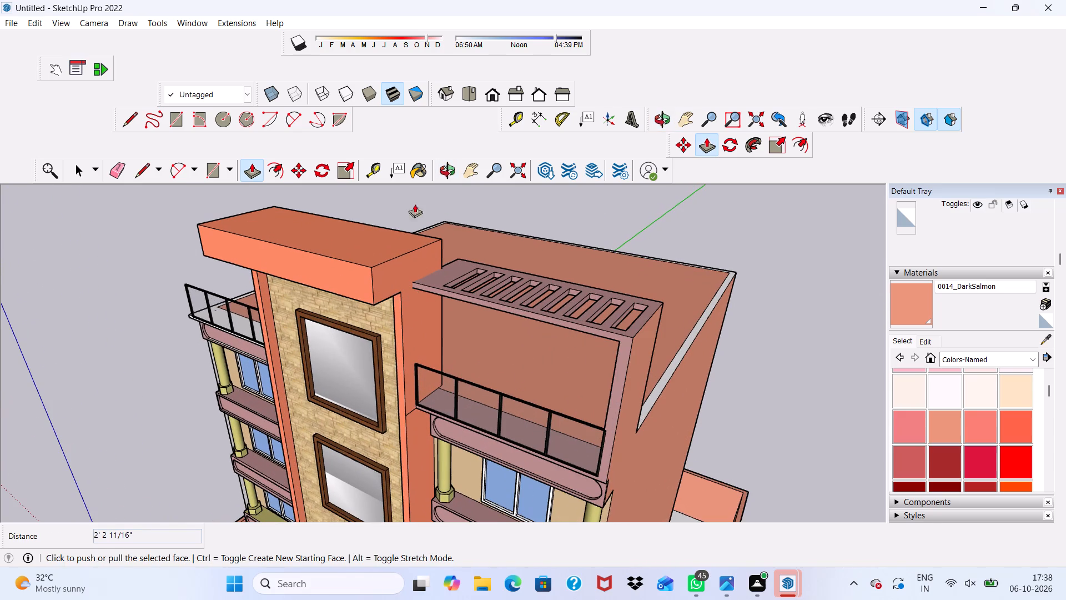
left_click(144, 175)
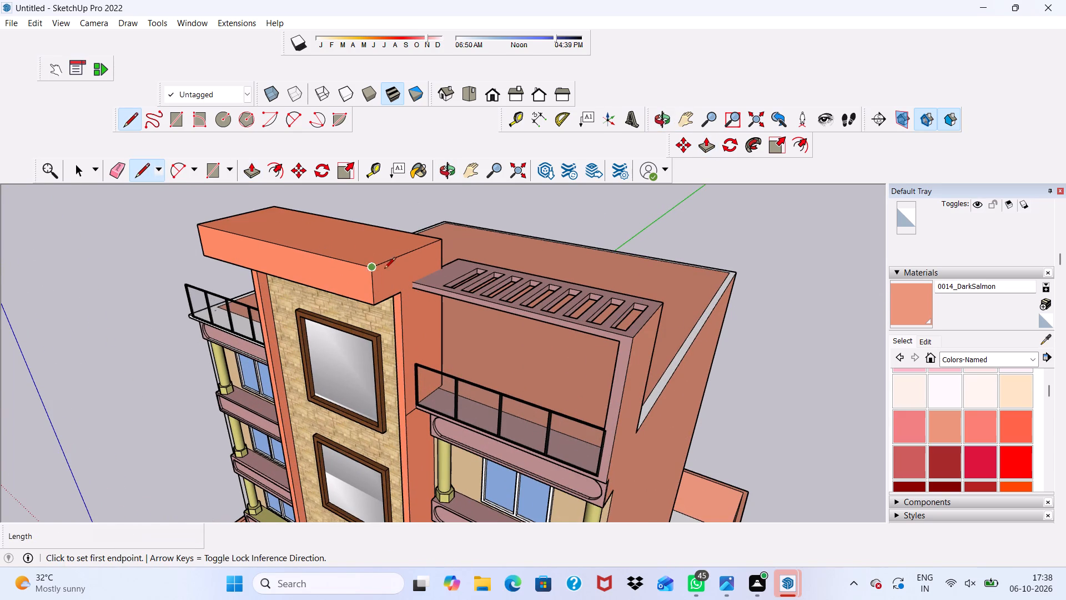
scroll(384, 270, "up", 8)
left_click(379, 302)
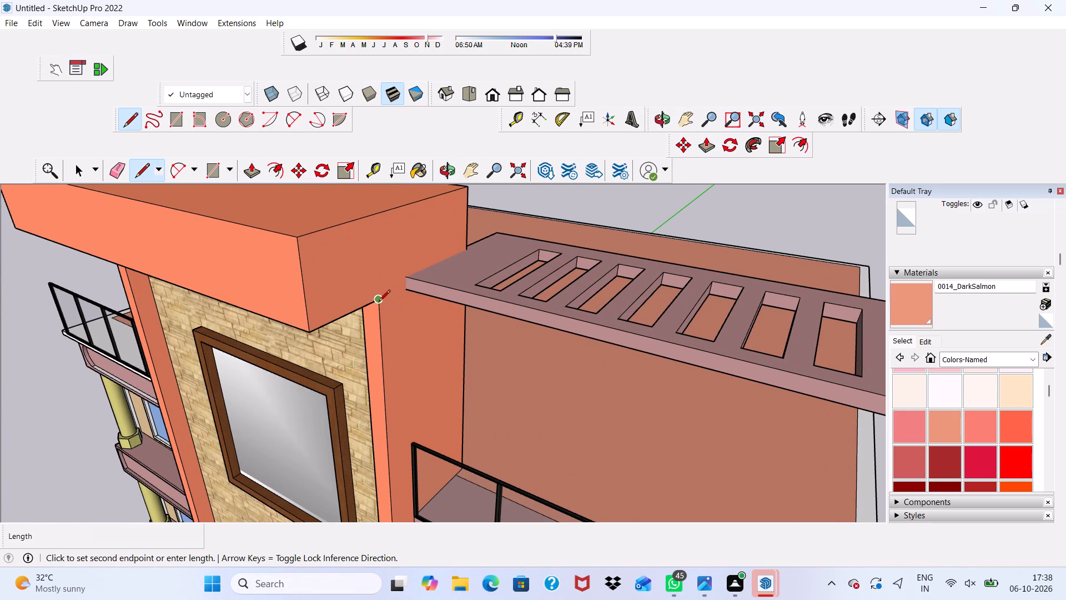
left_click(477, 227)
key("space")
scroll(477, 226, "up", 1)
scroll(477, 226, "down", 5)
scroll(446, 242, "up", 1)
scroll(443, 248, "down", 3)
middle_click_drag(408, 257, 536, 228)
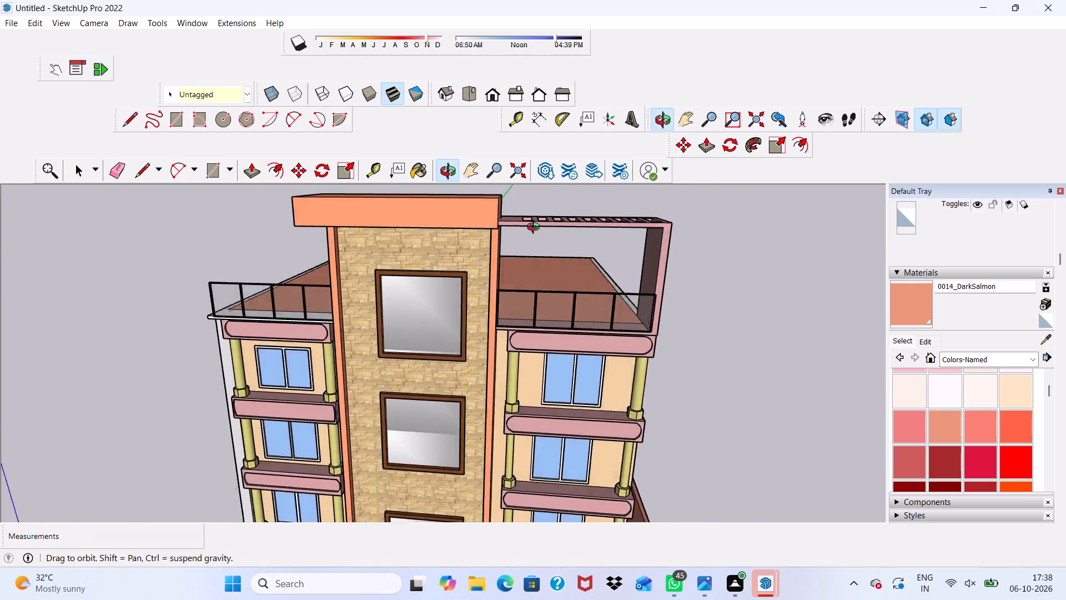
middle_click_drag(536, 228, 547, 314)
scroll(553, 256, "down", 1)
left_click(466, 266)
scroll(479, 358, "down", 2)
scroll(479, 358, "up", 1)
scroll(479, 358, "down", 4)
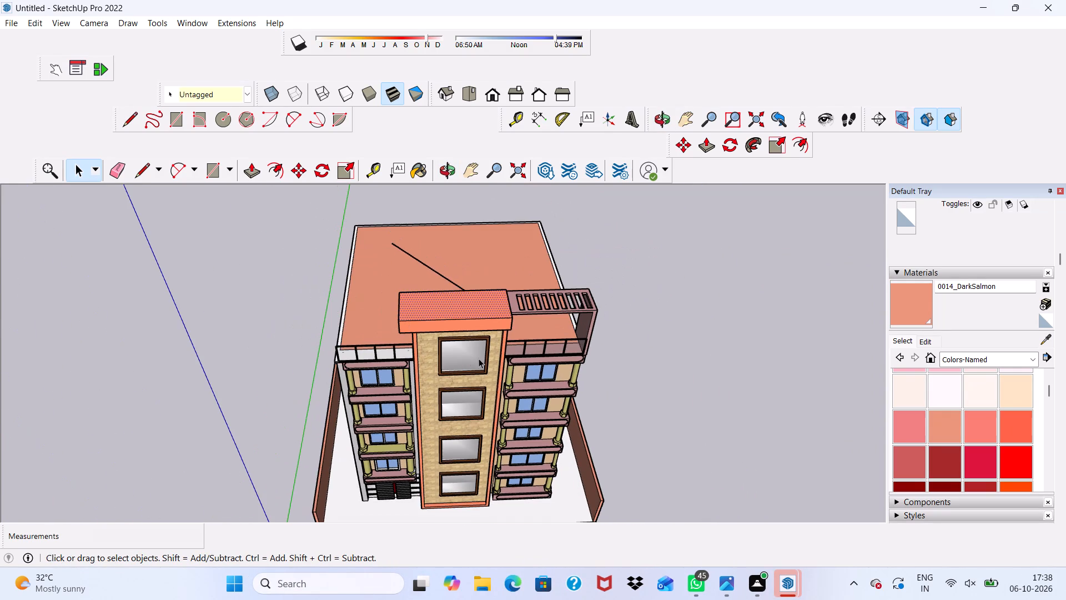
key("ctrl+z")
Push/Pull the central tower's top face downward in two passes of about 11" and 4" to thin the overhanging slab.
scroll(471, 298, "up", 4)
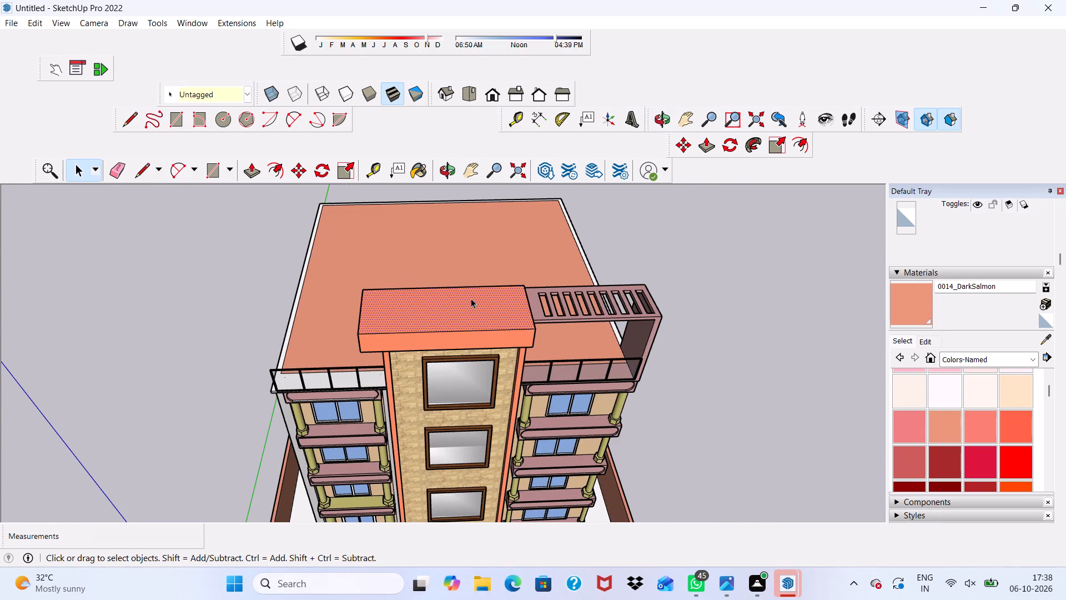
middle_click_drag(470, 302, 497, 306)
left_click(478, 319)
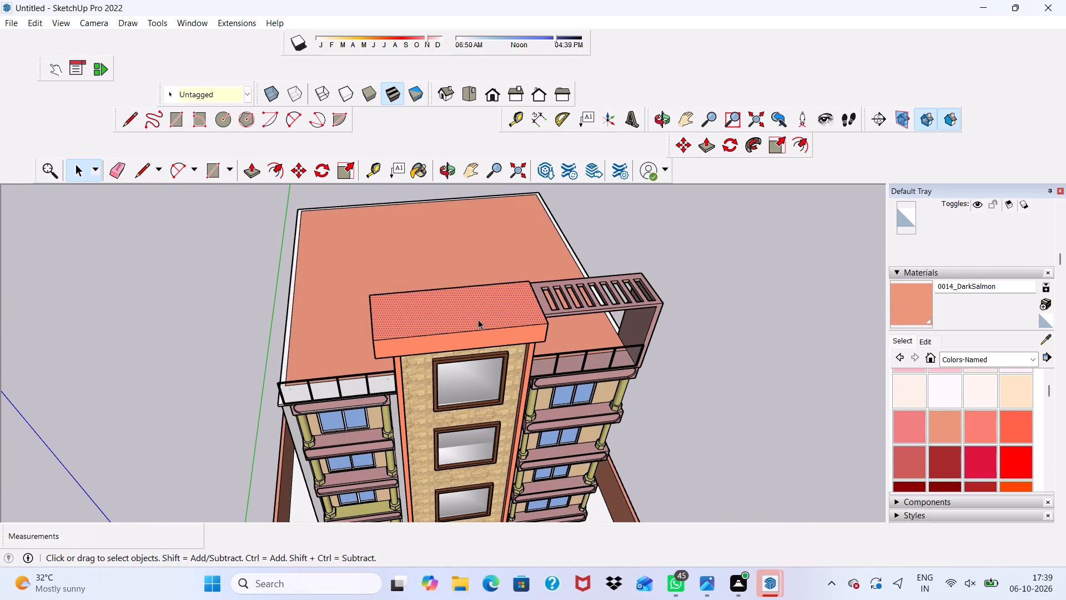
left_click(251, 176)
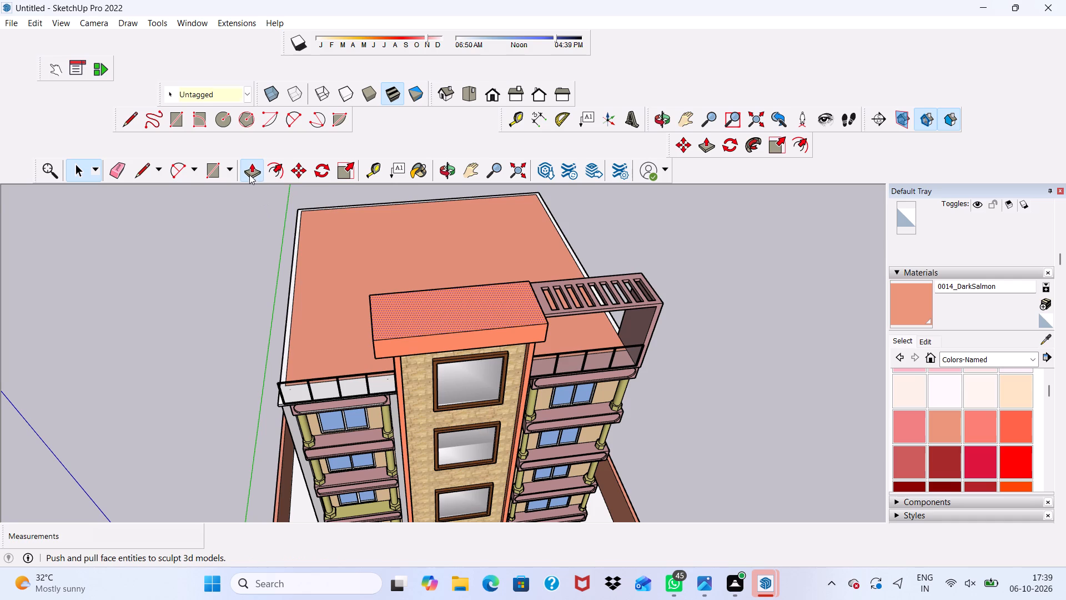
left_click_drag(413, 298, 413, 301)
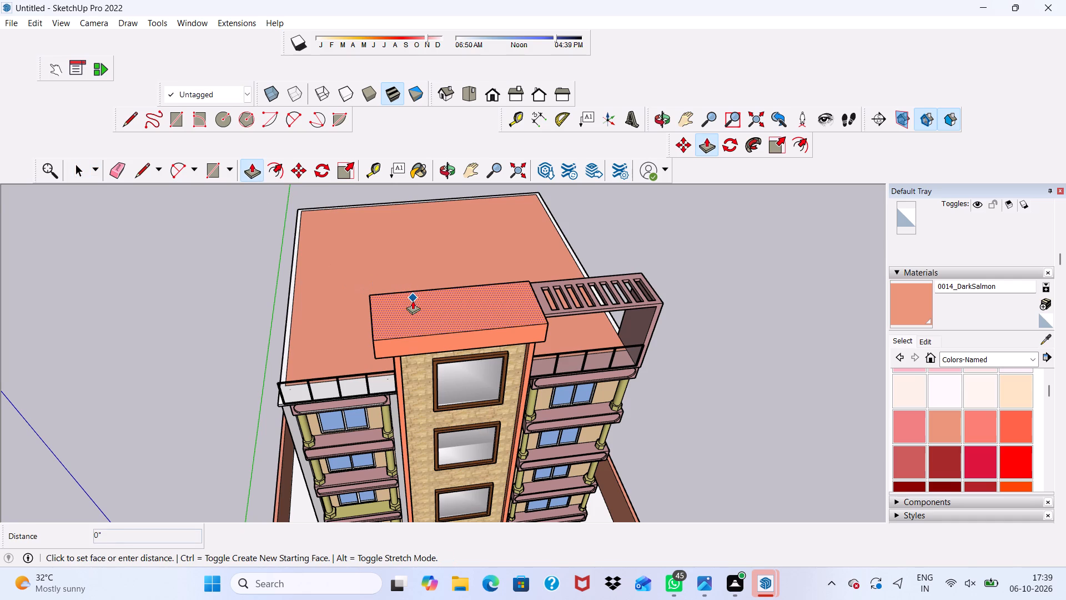
left_click_drag(413, 301, 413, 301)
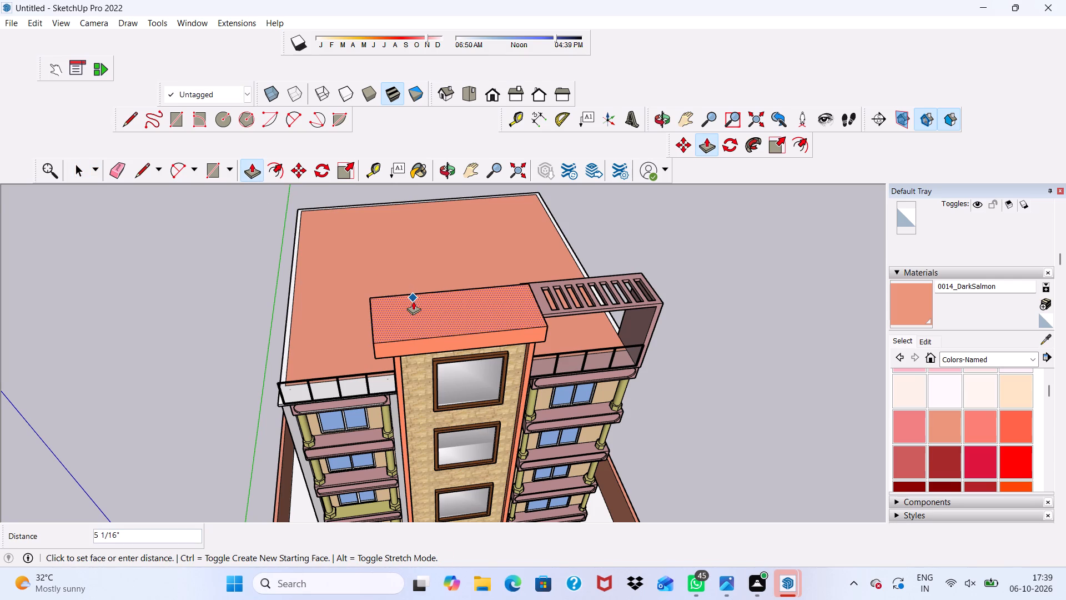
left_click_drag(413, 301, 414, 304)
scroll(414, 304, "down", 4)
middle_click_drag(445, 375, 416, 212)
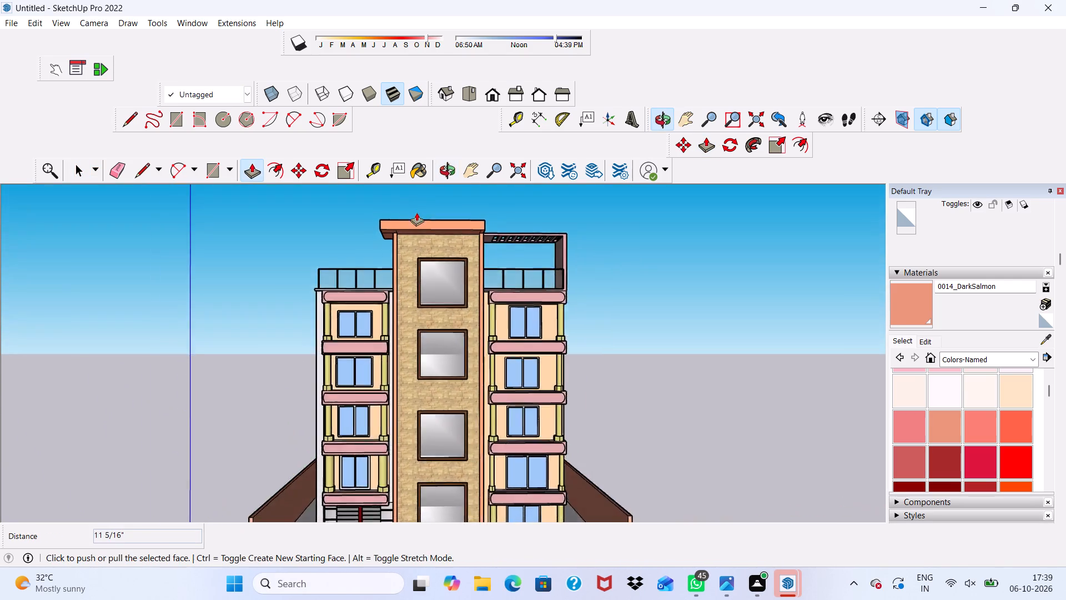
scroll(416, 212, "up", 3)
scroll(416, 212, "down", 2)
middle_click_drag(417, 212, 612, 370)
scroll(514, 296, "up", 3)
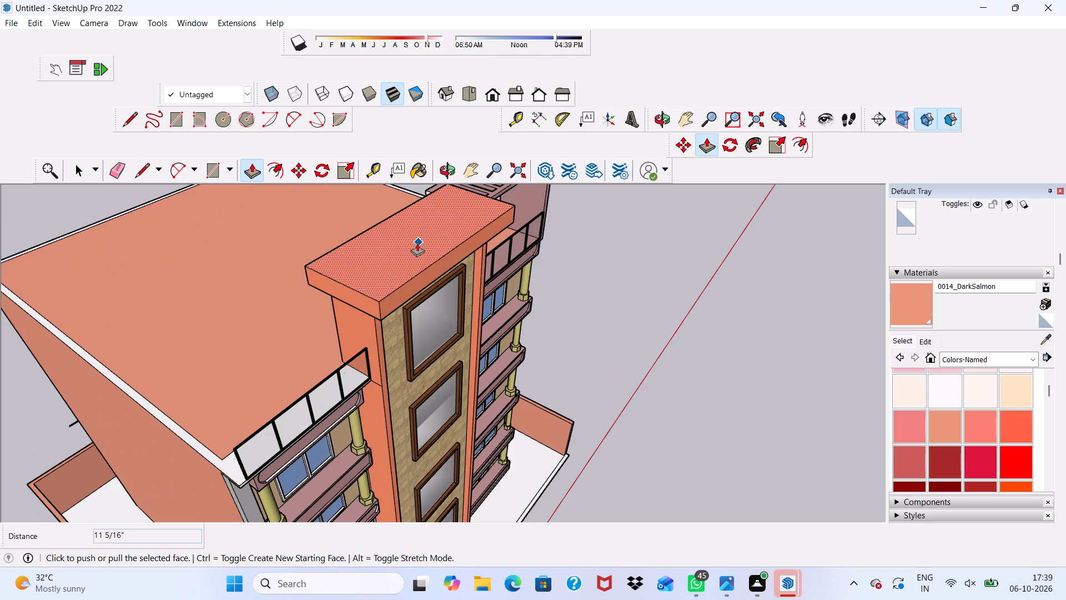
left_click(417, 241)
Erase the leftover seam lines on the overhang's underside at the tower corner away from the slatted pergola.
scroll(421, 244, "down", 4)
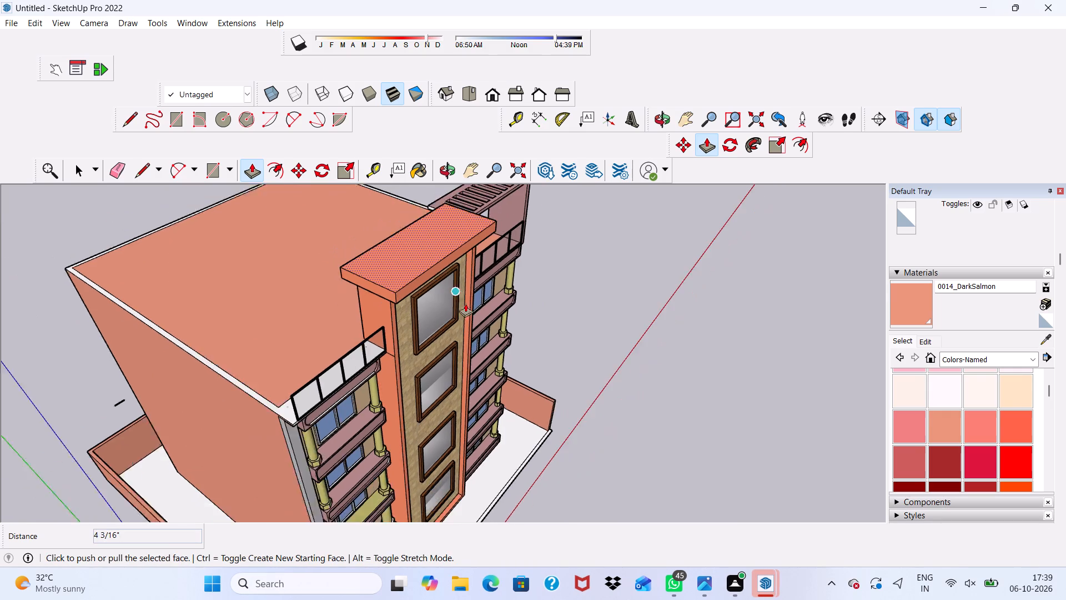
middle_click_drag(469, 308, 234, 151)
scroll(398, 203, "up", 3)
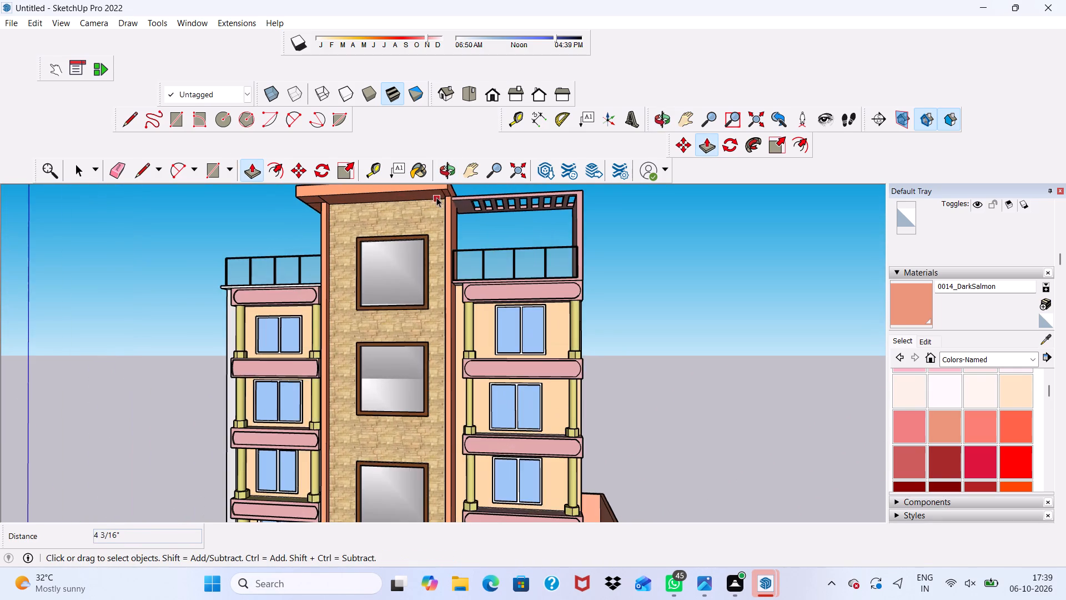
key("space")
scroll(434, 197, "down", 2)
scroll(360, 216, "up", 4)
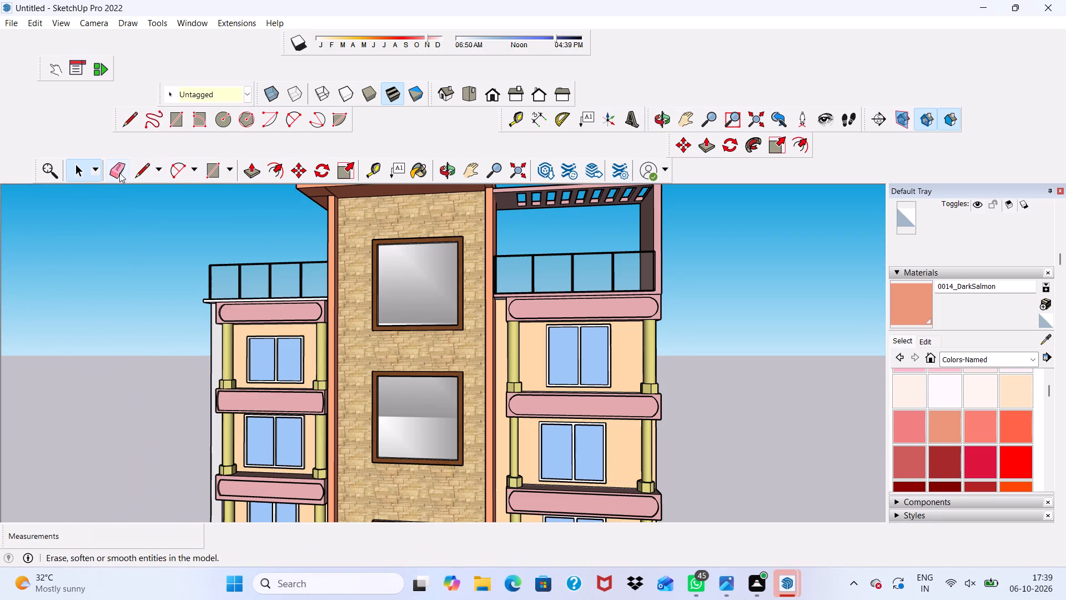
left_click(118, 172)
scroll(380, 453, "down", 5)
scroll(437, 368, "up", 3)
scroll(280, 260, "up", 3)
scroll(280, 260, "down", 1)
scroll(280, 260, "up", 3)
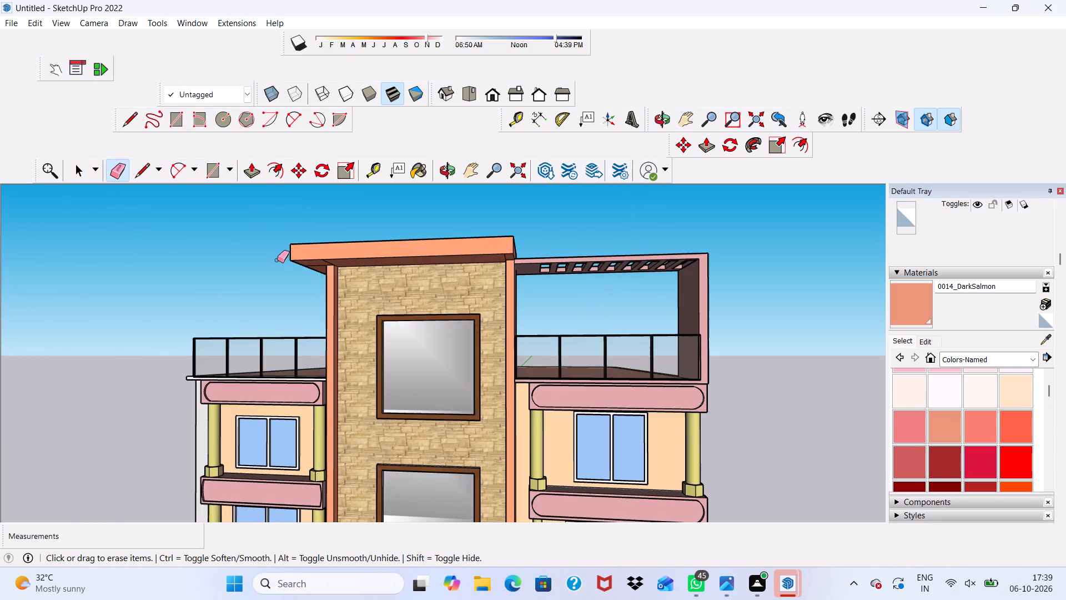
scroll(277, 260, "up", 10)
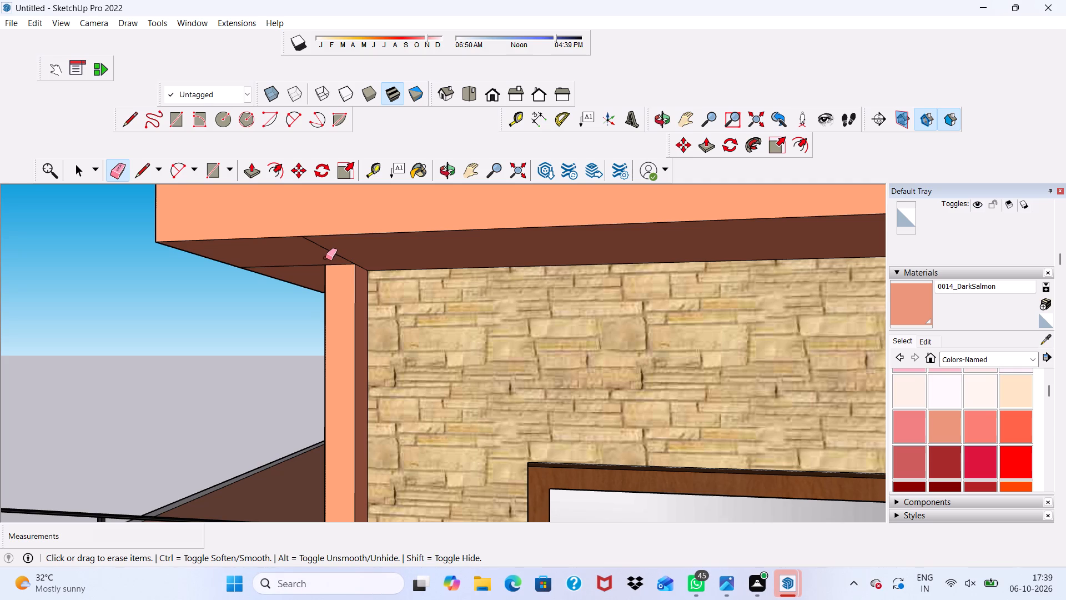
scroll(340, 293, "down", 5)
scroll(510, 271, "down", 3)
middle_click_drag(394, 310, 418, 249)
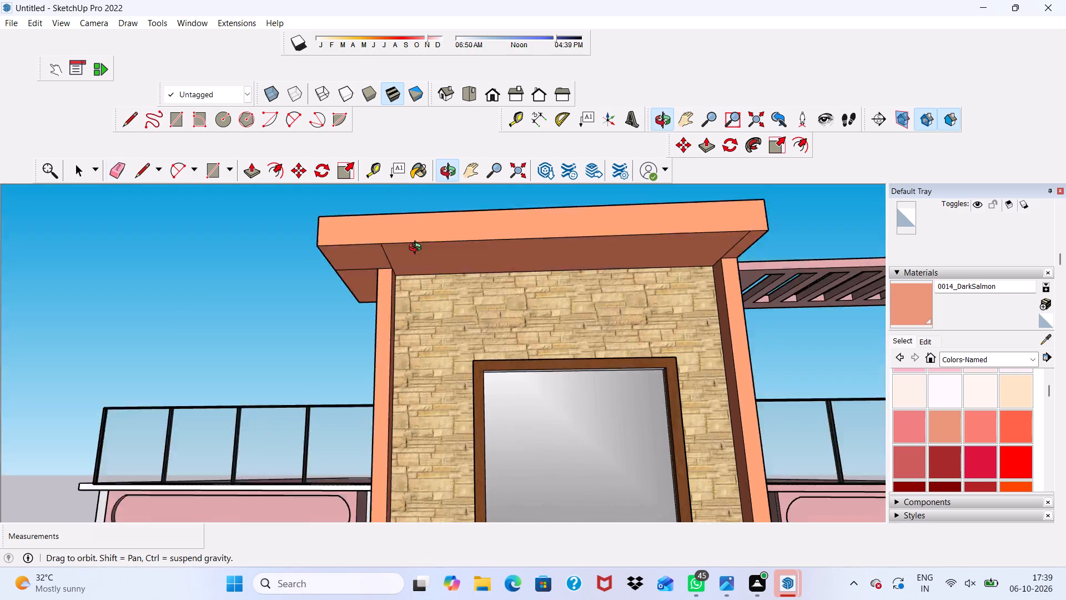
middle_click_drag(418, 249, 436, 200)
scroll(410, 238, "up", 4)
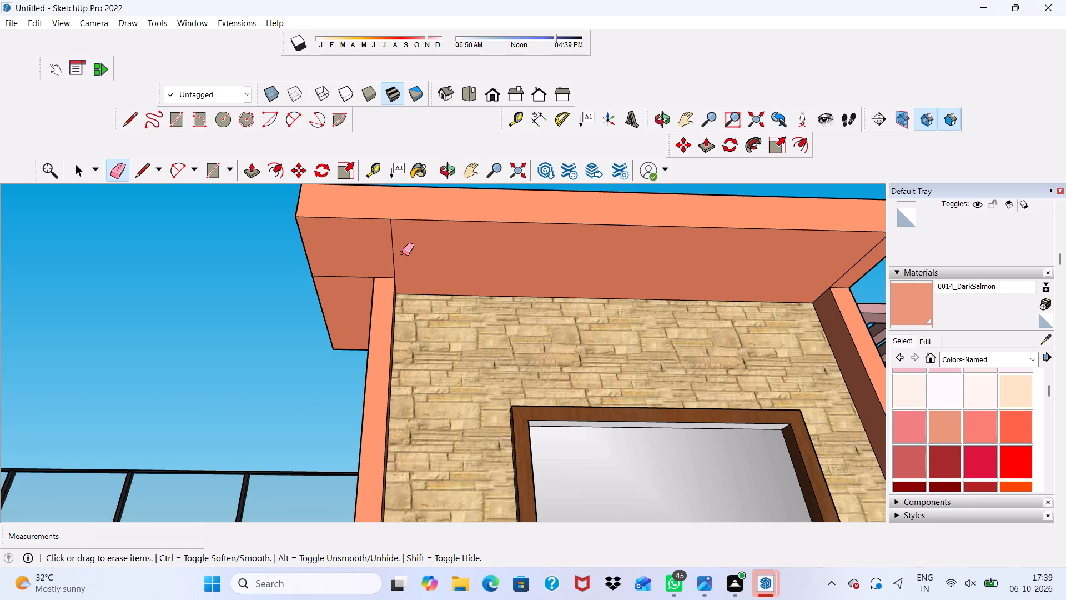
left_click_drag(384, 257, 407, 241)
left_click_drag(334, 273, 334, 287)
Erase the leftover seam lines on the overhang's underside at the tower corner beside the slatted pergola.
scroll(334, 288, "down", 10)
scroll(520, 292, "up", 2)
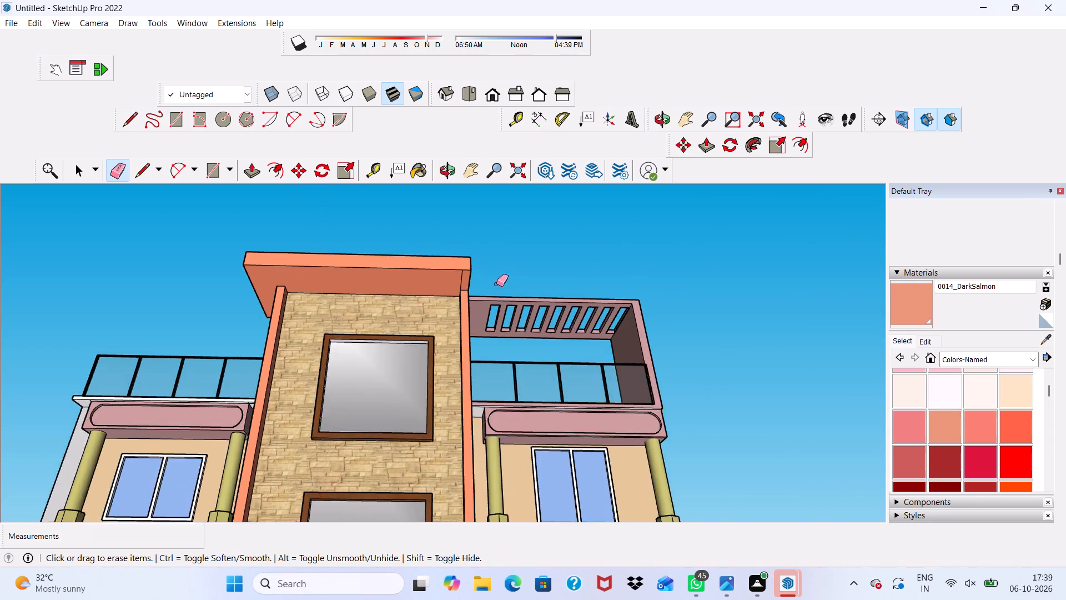
scroll(496, 284, "up", 2)
scroll(405, 303, "up", 4)
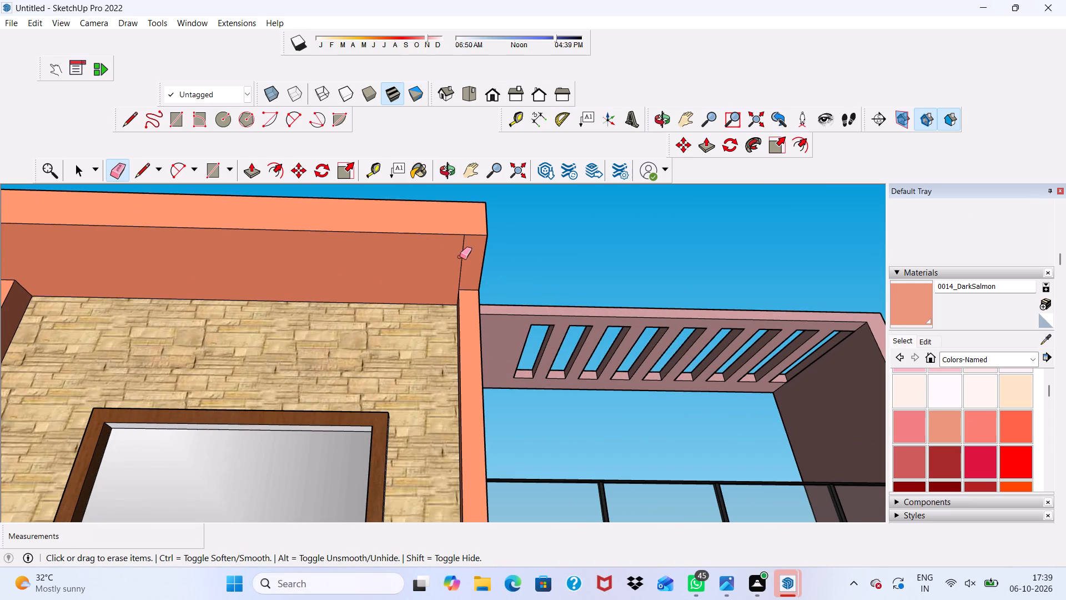
left_click(460, 257)
left_click_drag(459, 263, 474, 252)
scroll(459, 277, "down", 2)
scroll(434, 316, "up", 1)
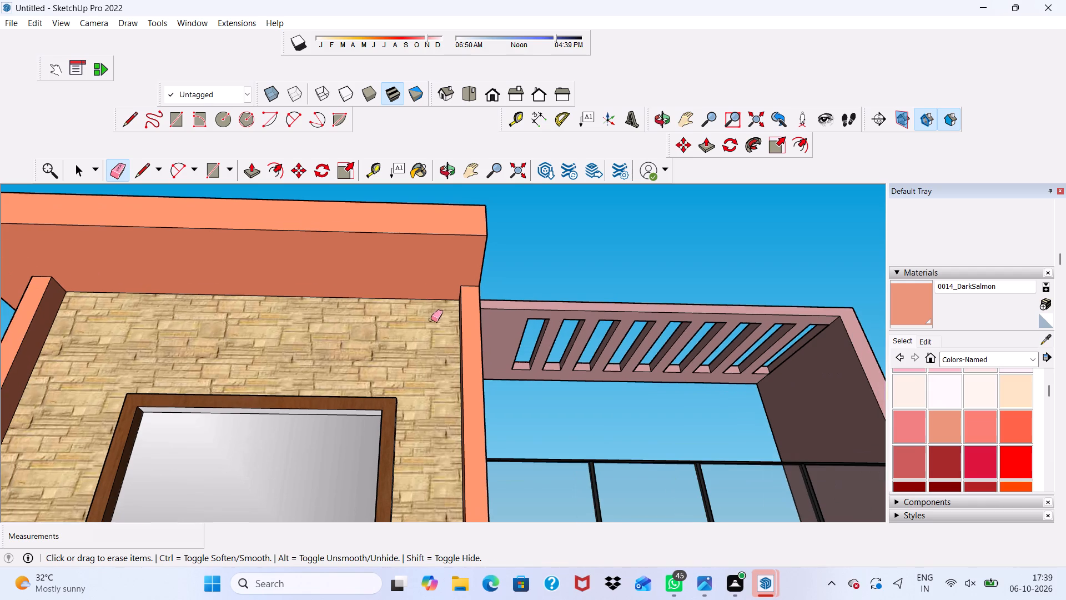
key("space")
Examine the tower's overhanging top and the whole building from several angles.
scroll(426, 287, "down", 11)
middle_click_drag(420, 282, 378, 399)
scroll(420, 281, "down", 1)
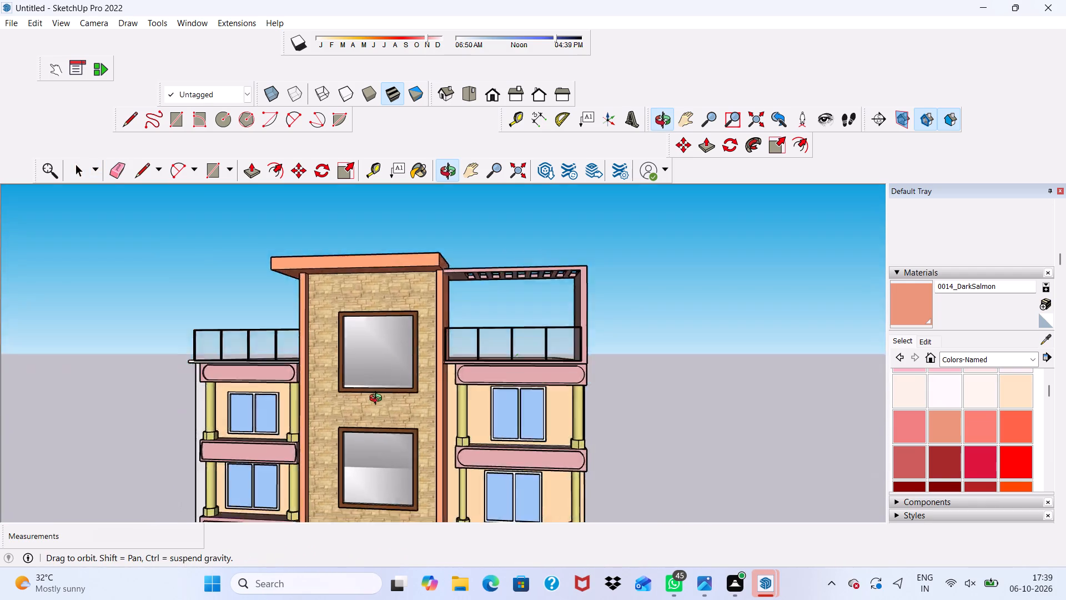
middle_click_drag(378, 399, 237, 574)
scroll(283, 343, "down", 5)
middle_click_drag(283, 341, 465, 214)
scroll(465, 214, "up", 1)
scroll(465, 214, "down", 4)
middle_click_drag(513, 442, 364, 449)
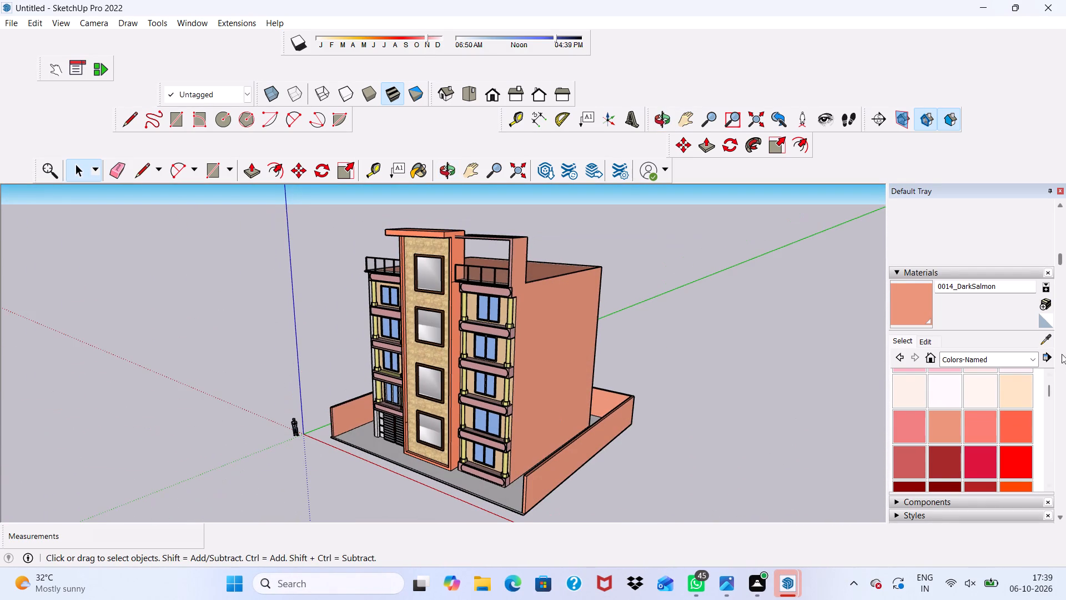
Paint the pergola-side wall, rear wall and flat roof of the main block with Formica Graystone from the Synthetic Surfaces collection.
left_click(1032, 359)
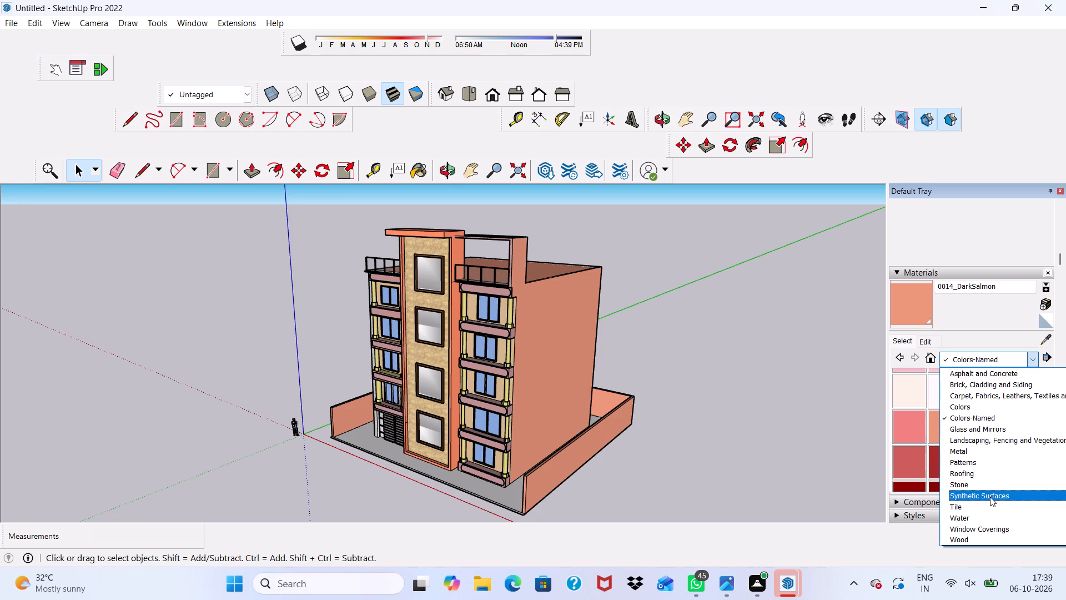
left_click(990, 497)
left_click(969, 379)
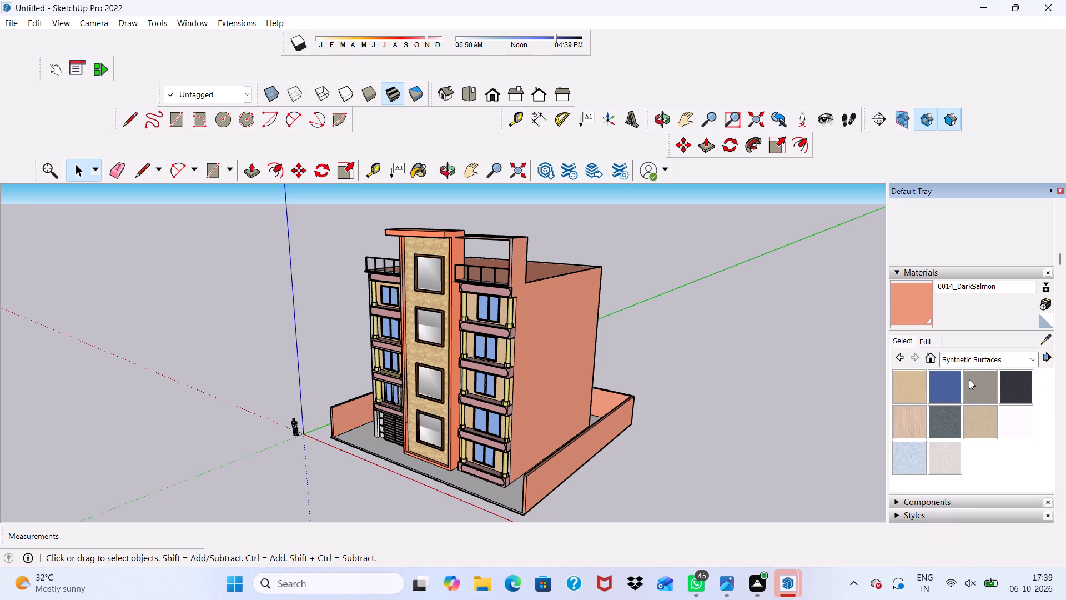
middle_click_drag(768, 361, 650, 378)
scroll(768, 361, "down", 1)
left_click(557, 367)
scroll(557, 367, "down", 5)
middle_click_drag(558, 367, 292, 356)
left_click(510, 415)
left_click(463, 357)
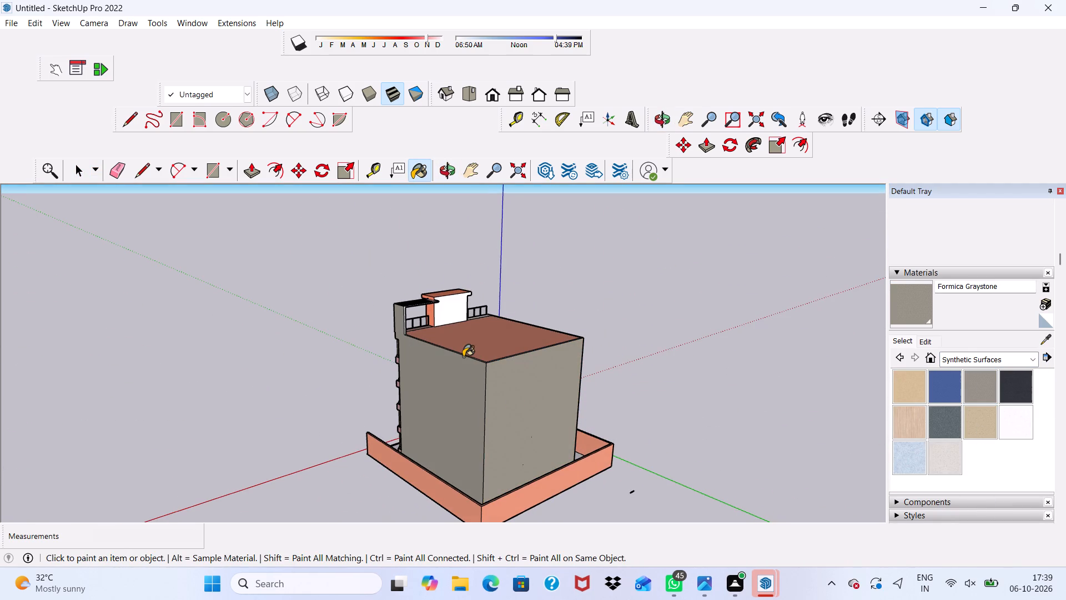
left_click(467, 343)
Paint the main block's remaining side wall, opposite the pergola side, with Formica Graystone.
scroll(467, 344, "down", 1)
scroll(467, 344, "up", 1)
scroll(467, 344, "down", 3)
middle_click_drag(485, 404, 184, 383)
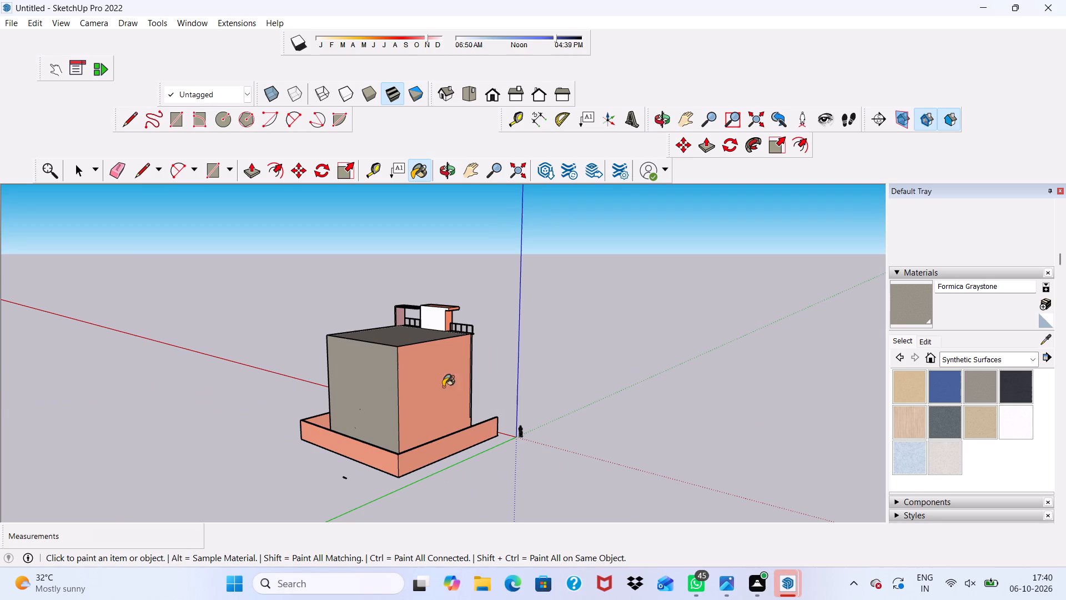
left_click(440, 391)
Examine the repainted building from its side and front.
scroll(440, 391, "down", 4)
middle_click_drag(442, 401, 240, 426)
middle_click_drag(208, 427, 162, 427)
scroll(668, 376, "up", 4)
scroll(372, 410, "up", 3)
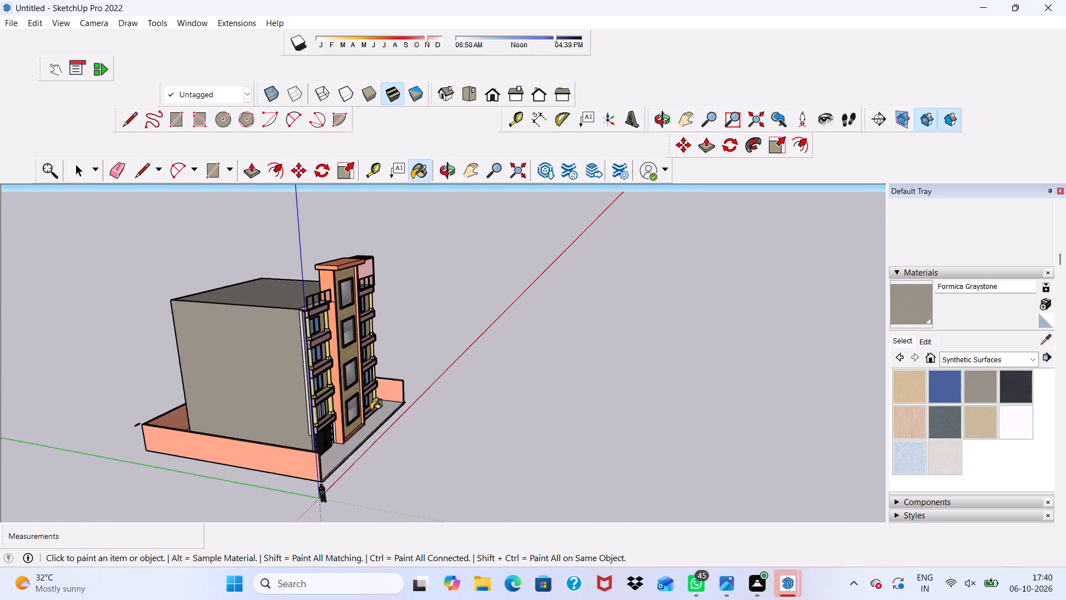
scroll(371, 410, "up", 3)
scroll(371, 412, "down", 1)
middle_click_drag(371, 409, 57, 375)
scroll(57, 375, "down", 1)
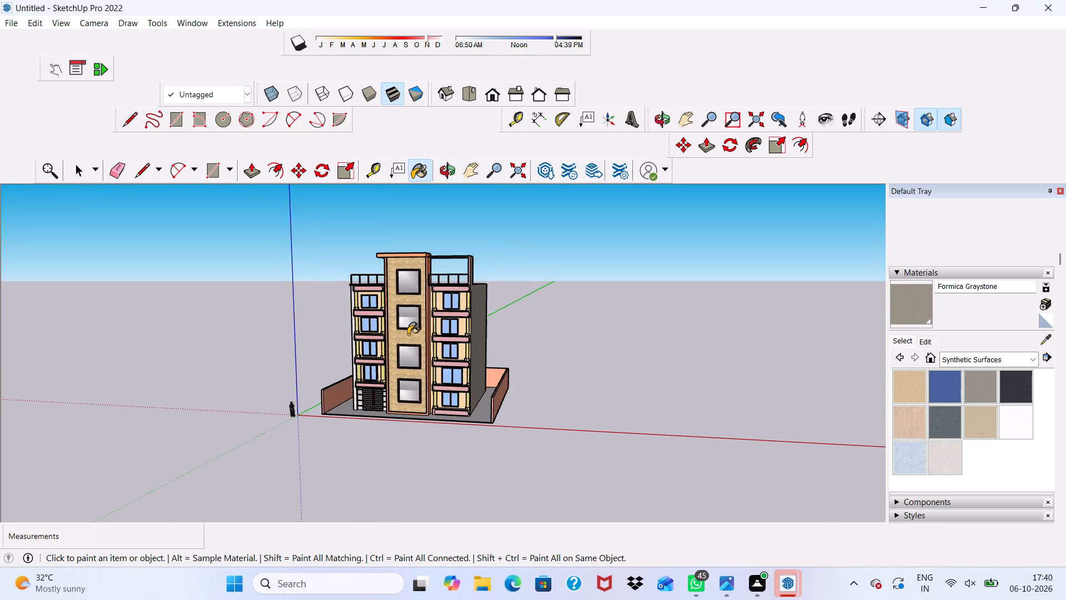
scroll(408, 334, "up", 13)
scroll(405, 333, "down", 12)
scroll(519, 398, "up", 1)
scroll(519, 399, "down", 4)
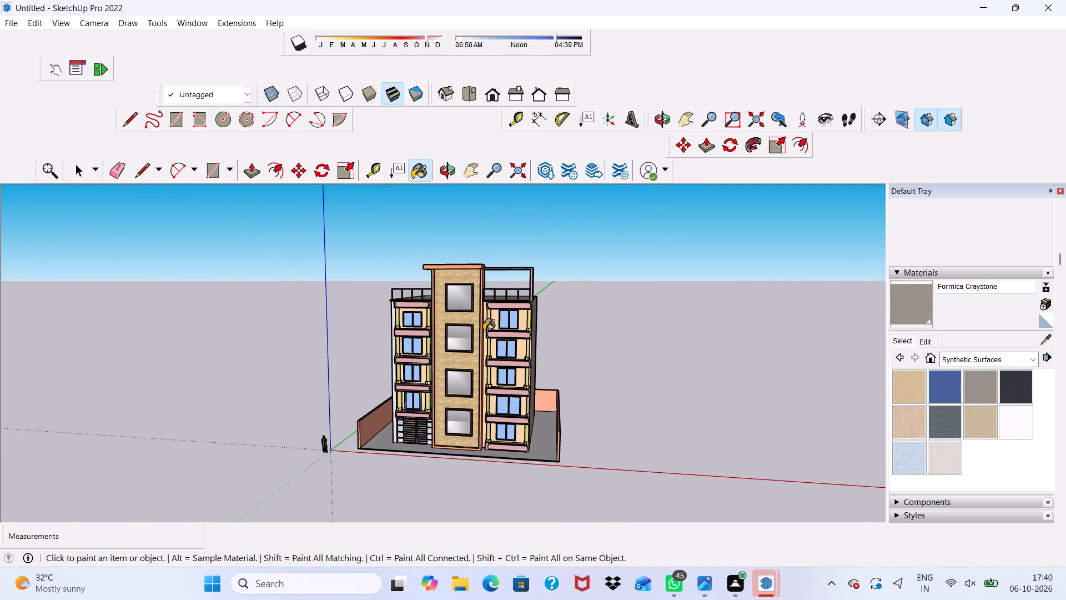
scroll(424, 265, "up", 4)
key("space")
Scale the glass rooftop railing on the side away from the pergola by about 1.04 along red, towards the slab's outer edge.
scroll(424, 265, "down", 4)
middle_click_drag(424, 264, 720, 291)
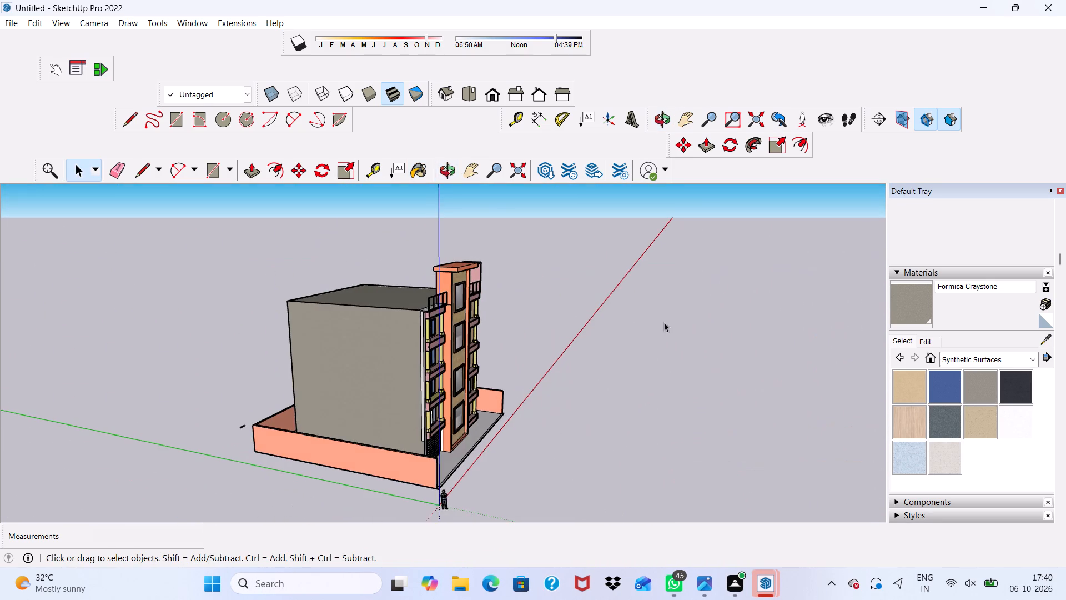
scroll(517, 286, "up", 16)
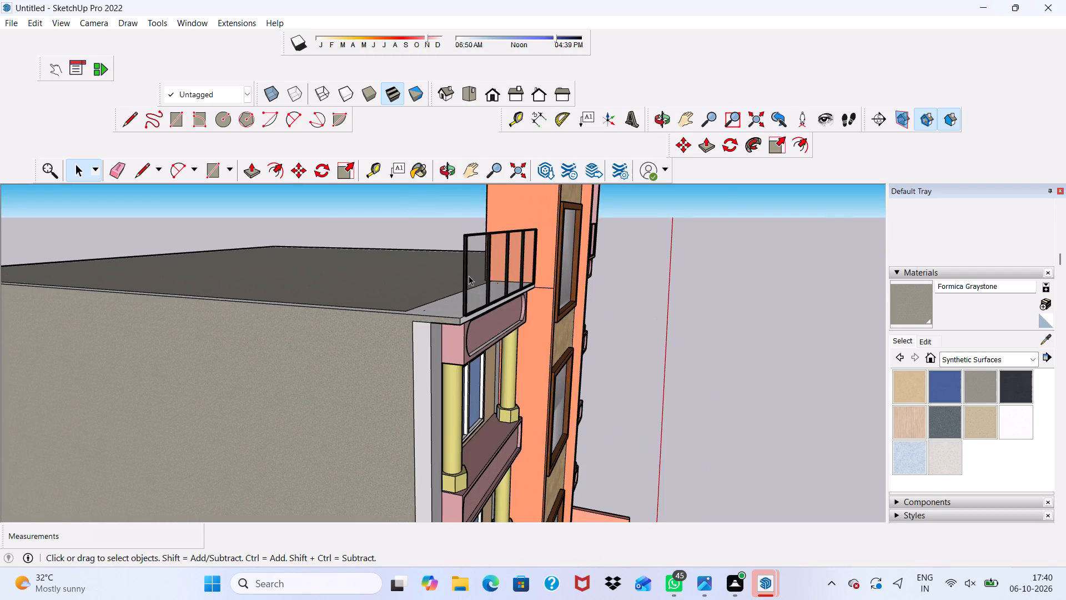
left_click(463, 283)
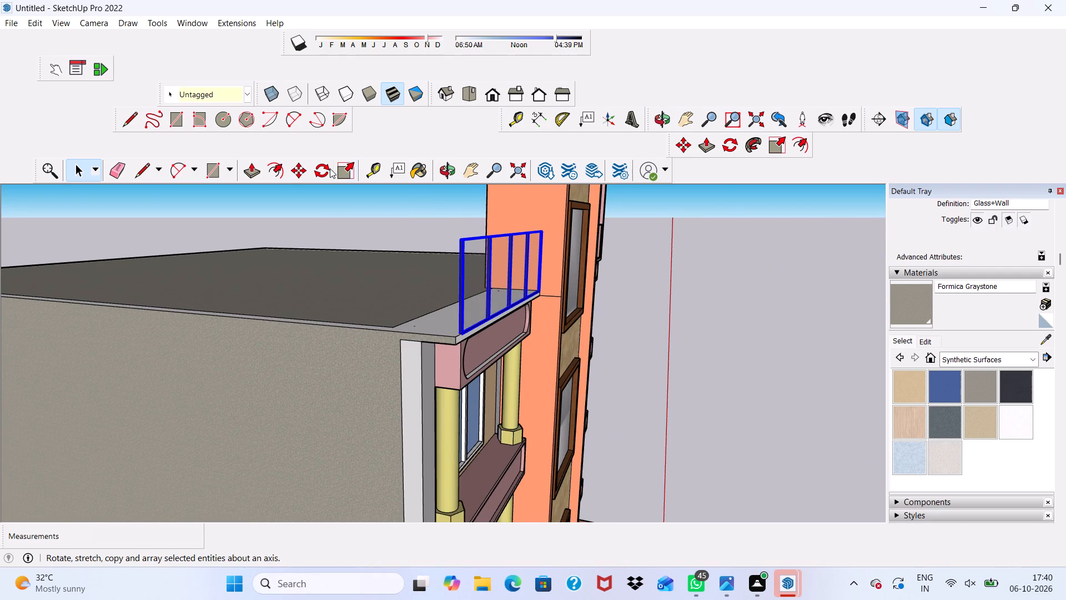
left_click(340, 167)
scroll(449, 281, "up", 2)
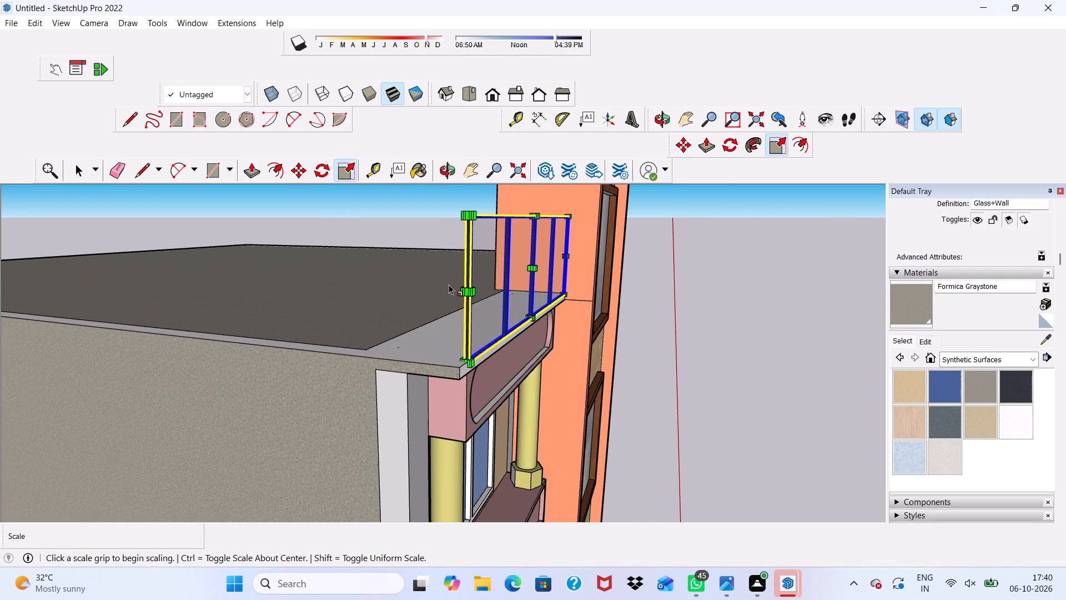
middle_click_drag(449, 284, 494, 316)
scroll(690, 451, "up", 3)
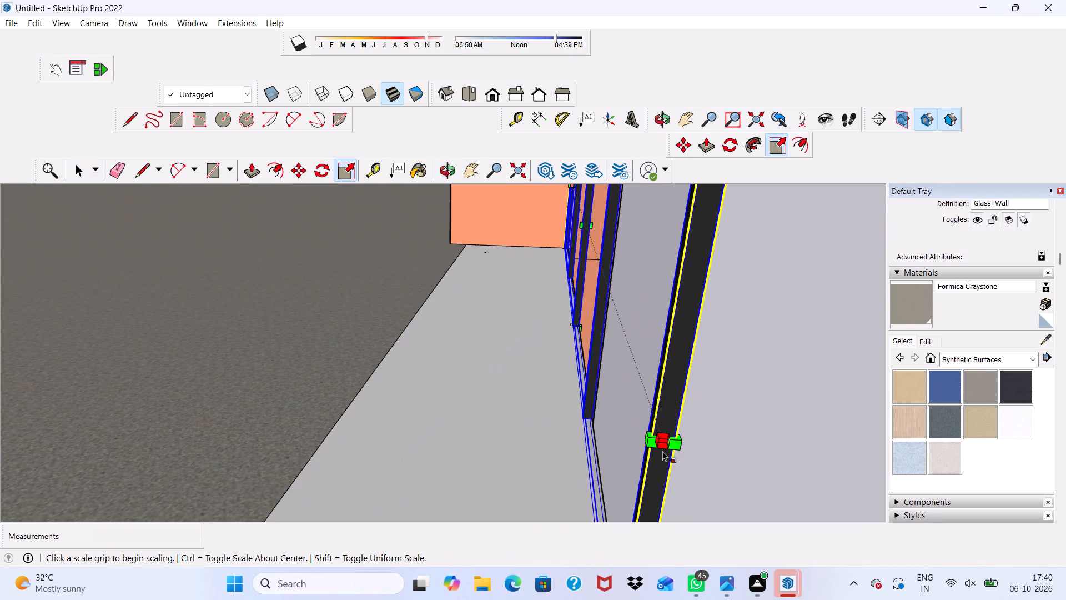
left_click_drag(661, 446, 650, 506)
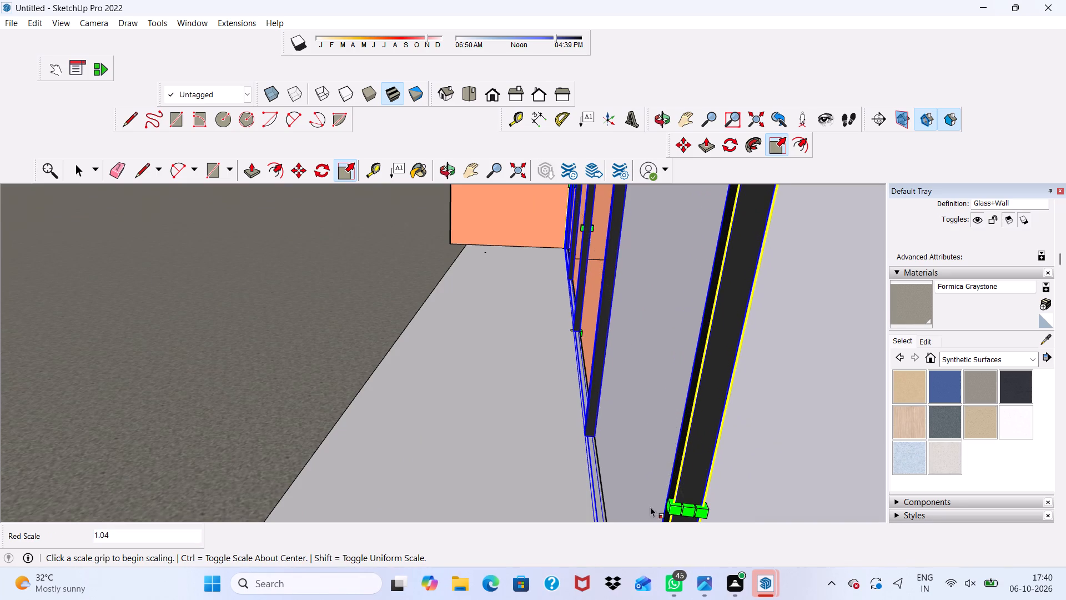
scroll(604, 339, "down", 8)
scroll(636, 350, "up", 1)
scroll(636, 350, "down", 2)
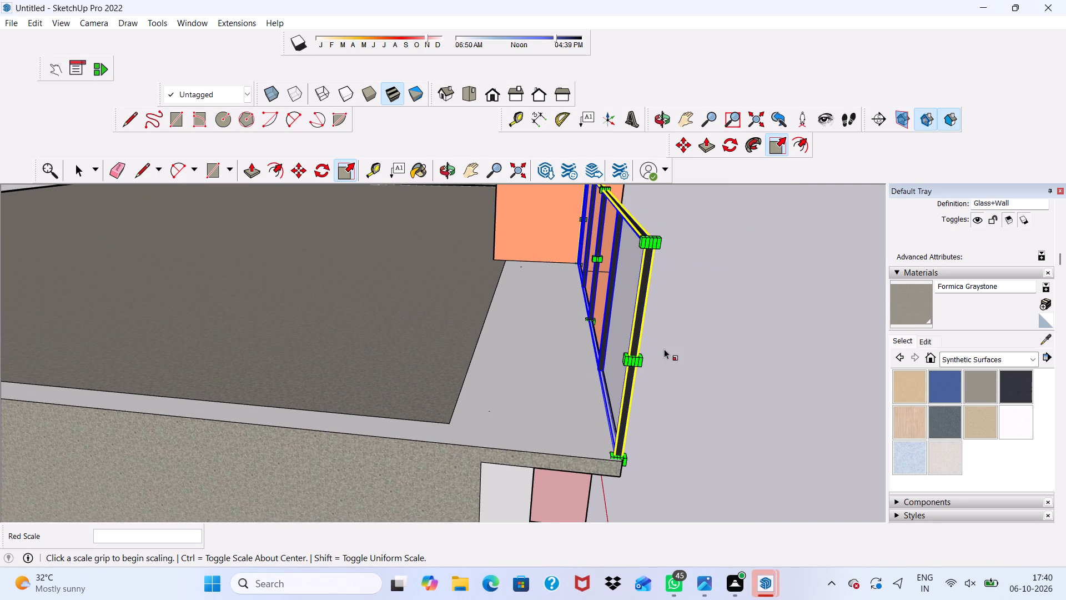
key("space")
Examine the stretched rooftop railing from the front against the railing on the tower's other side.
scroll(670, 349, "down", 5)
middle_click_drag(685, 381, 517, 311)
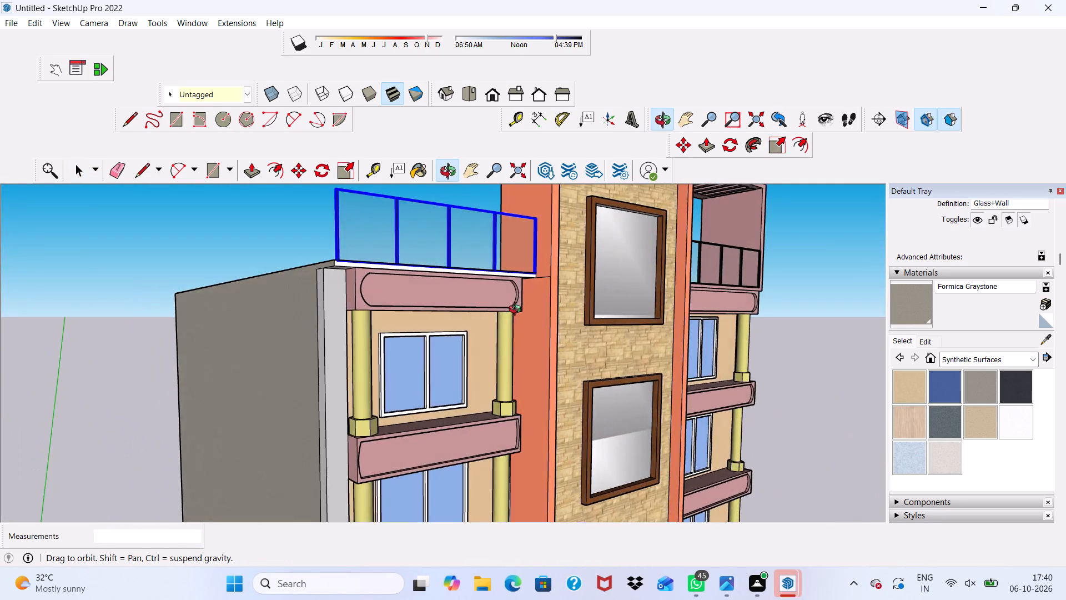
middle_click_drag(517, 311, 430, 311)
middle_click_drag(586, 362, 537, 363)
scroll(586, 362, "down", 1)
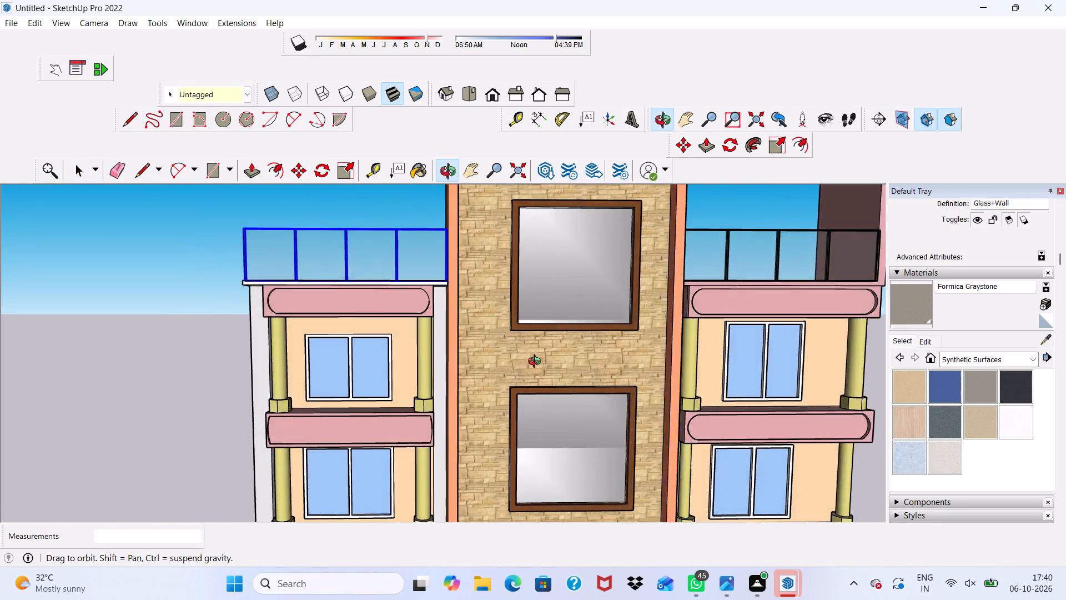
middle_click_drag(537, 363, 507, 379)
scroll(462, 291, "down", 4)
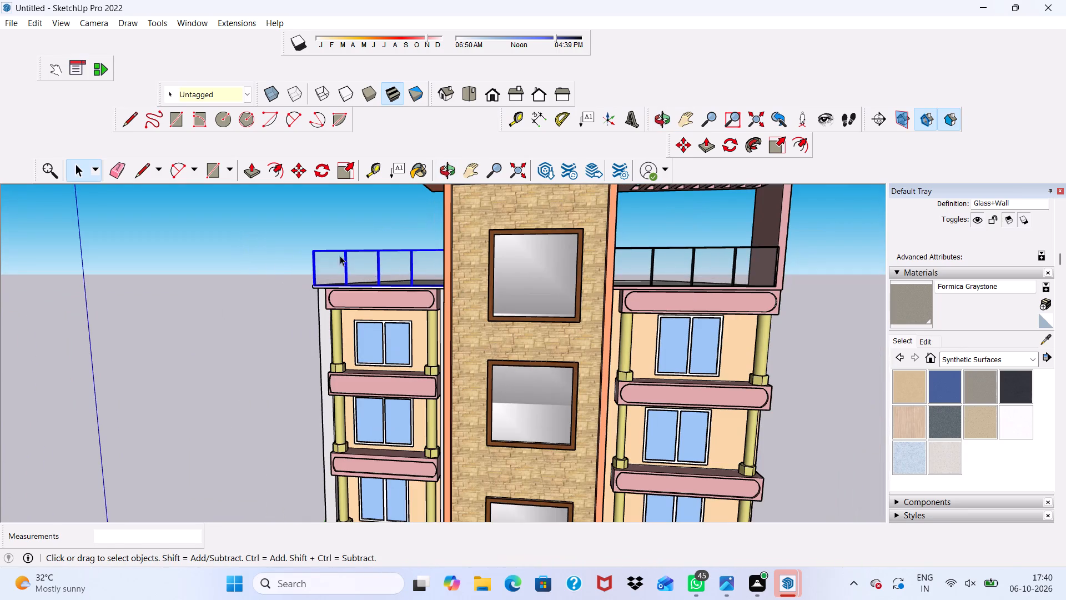
left_click(270, 259)
Paint both faces of the narrow corner strip at the outer edge of the balconies away from the pergola with Terrazzo Light Blue.
scroll(270, 259, "down", 1)
scroll(270, 259, "up", 1)
scroll(270, 259, "down", 3)
middle_click_drag(316, 311, 318, 331)
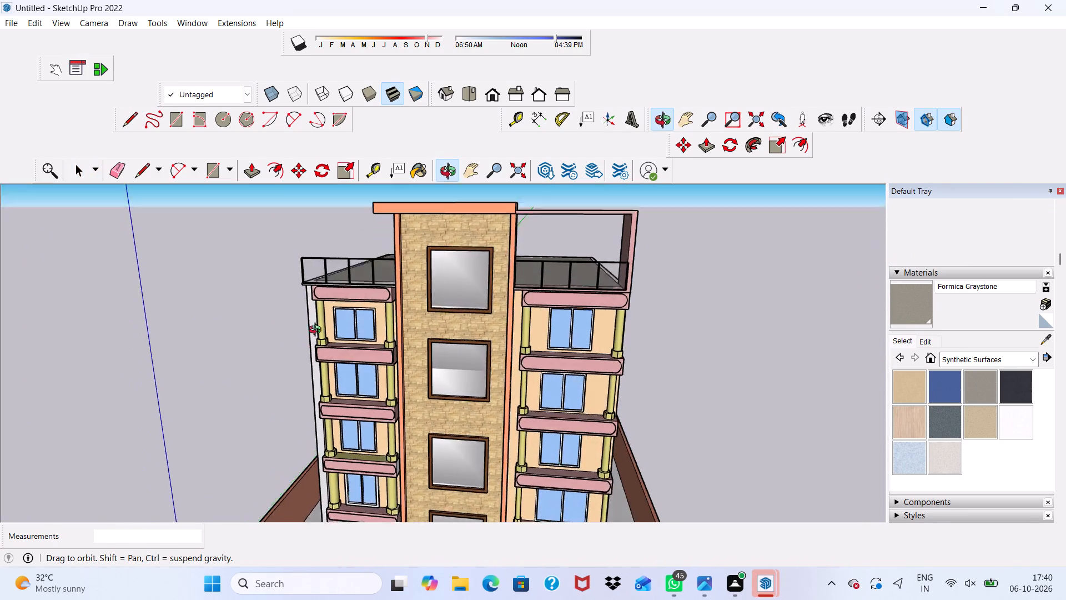
middle_click_drag(318, 331, 430, 312)
scroll(285, 346, "up", 8)
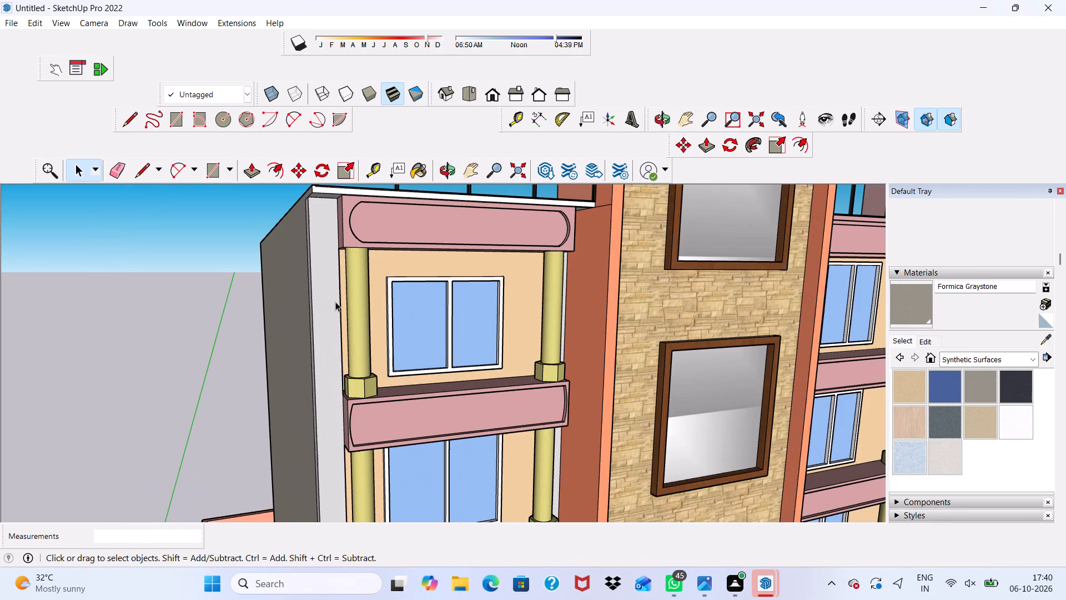
left_click(335, 302)
scroll(335, 302, "down", 4)
middle_click_drag(351, 310, 489, 302)
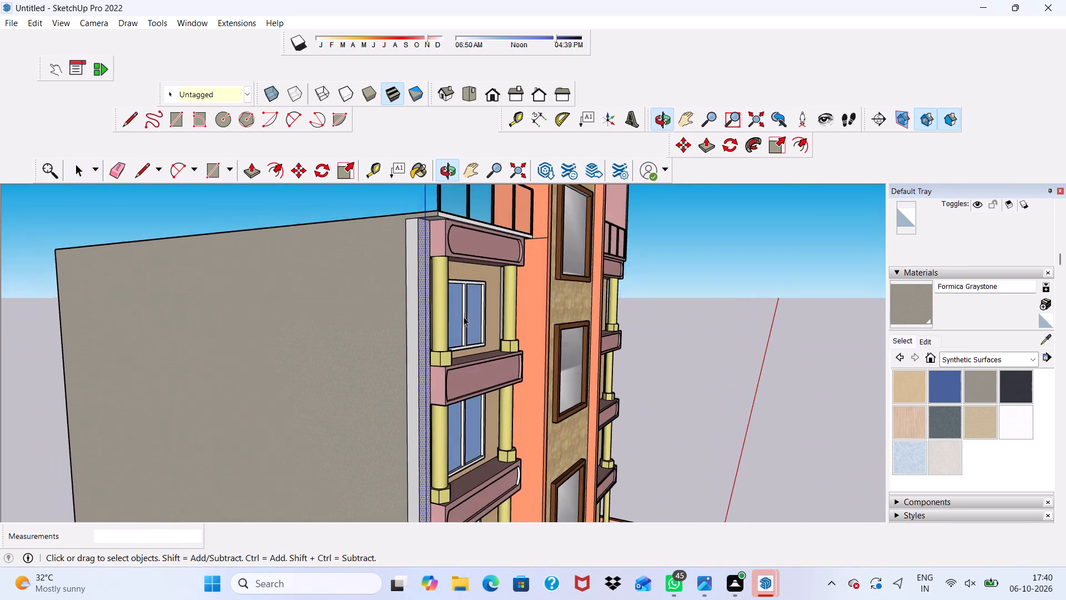
left_click(898, 452)
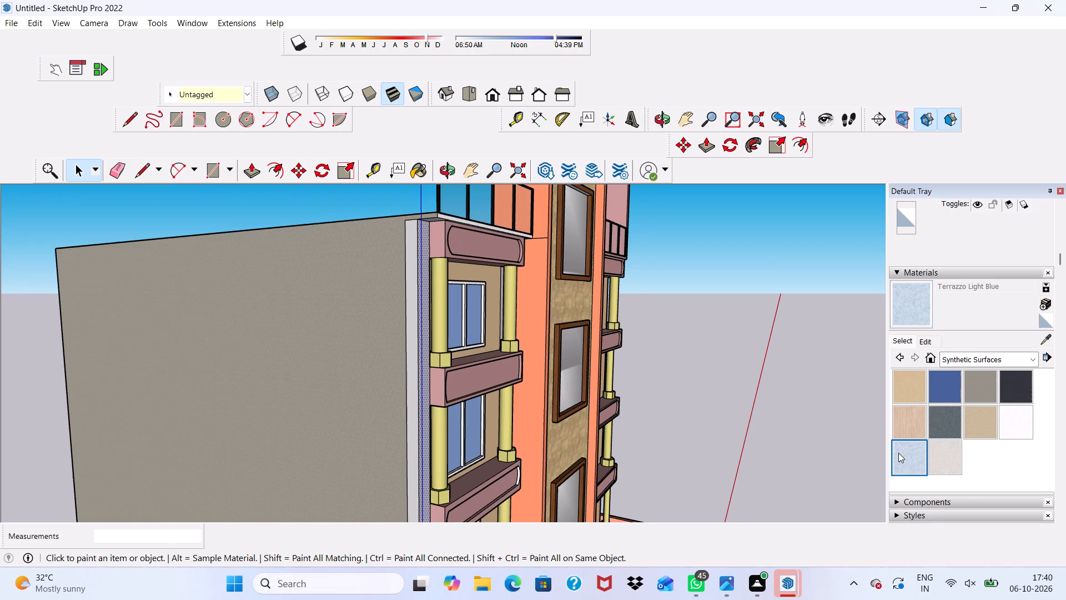
scroll(505, 364, "up", 3)
scroll(319, 342, "up", 2)
left_click(385, 312)
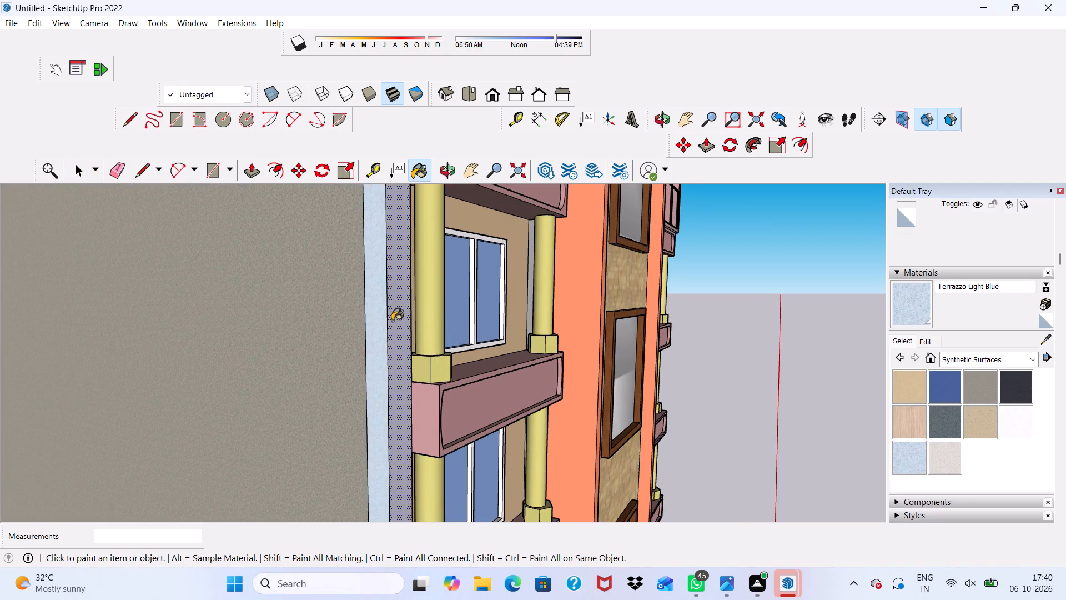
left_click(399, 319)
Paint the narrow wall strip between those balconies and the central tower with Terrazzo Light Blue.
scroll(399, 319, "down", 7)
scroll(400, 321, "up", 1)
scroll(400, 321, "down", 3)
middle_click_drag(400, 321, 204, 319)
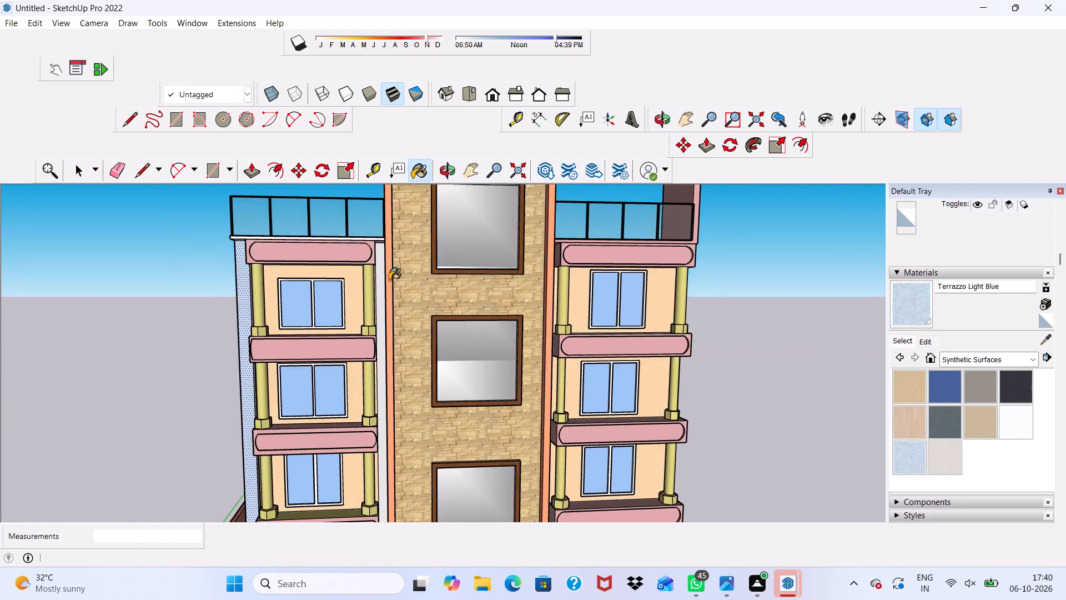
scroll(389, 280, "up", 9)
left_click(370, 254)
Examine the front and pergola side of the whole painted building from low and raised viewpoints.
scroll(370, 254, "down", 10)
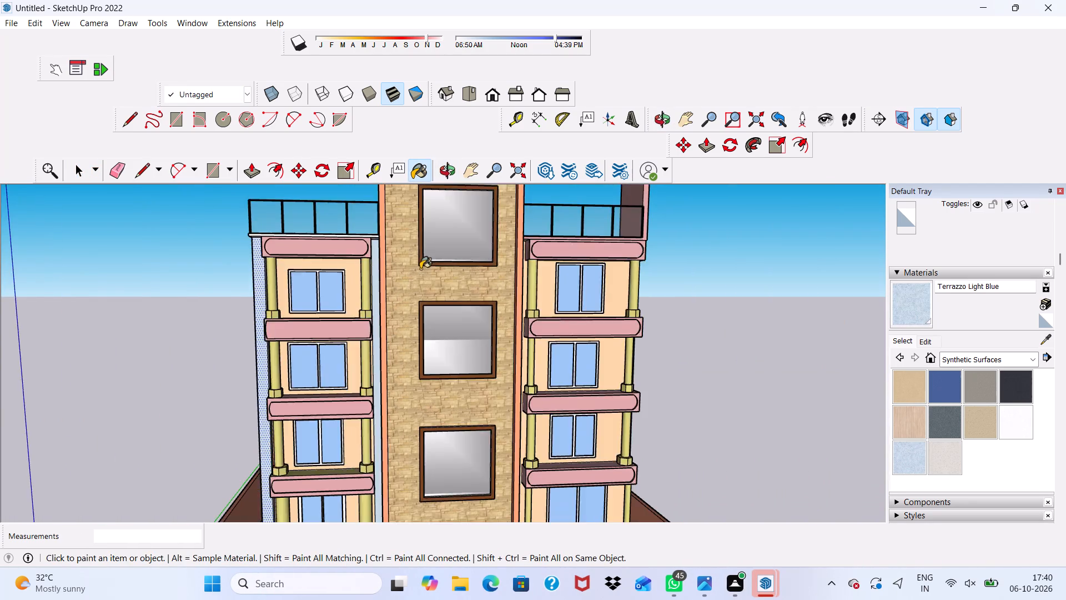
scroll(420, 269, "down", 3)
scroll(420, 269, "up", 1)
scroll(420, 269, "down", 7)
middle_click_drag(421, 431, 424, 367)
scroll(421, 431, "down", 1)
scroll(428, 362, "up", 3)
scroll(438, 494, "up", 3)
scroll(441, 416, "down", 3)
key("space")
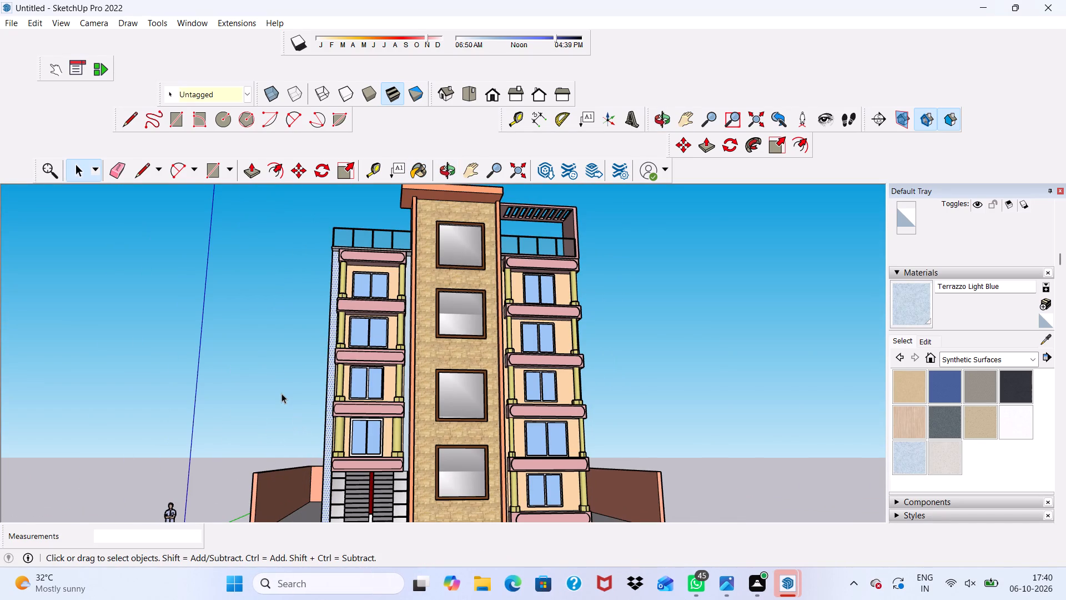
left_click(281, 393)
scroll(282, 392, "down", 6)
middle_click_drag(539, 392, 380, 417)
scroll(378, 415, "up", 2)
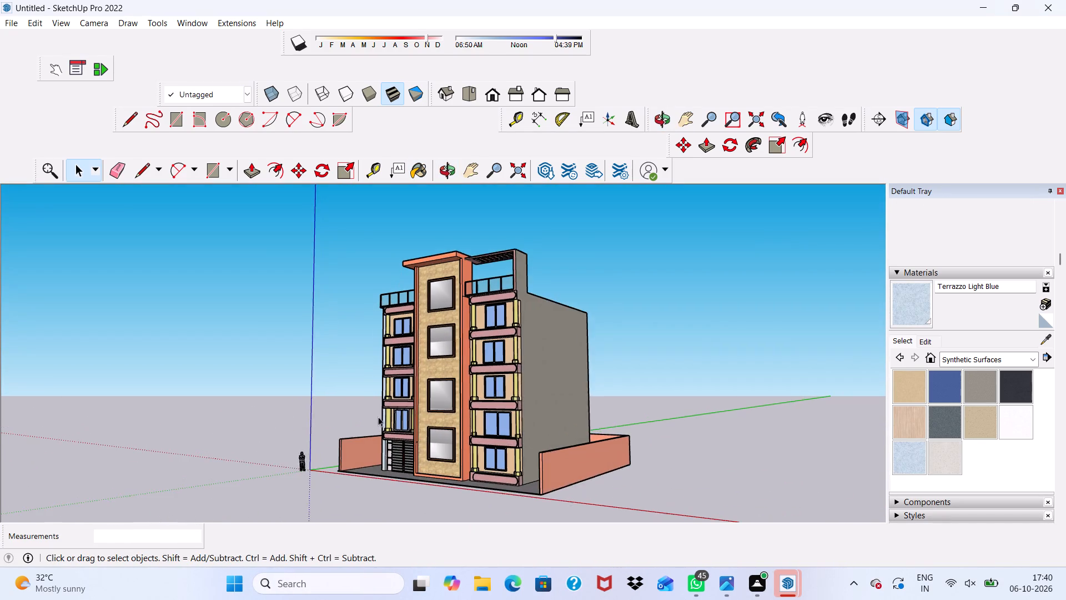
scroll(390, 441, "up", 1)
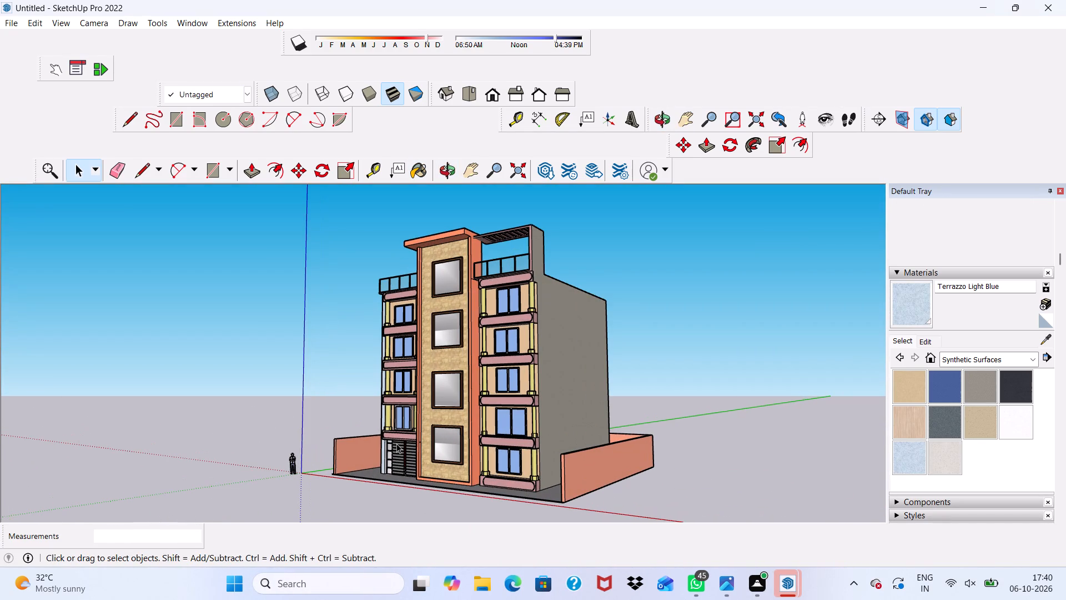
scroll(433, 471, "down", 1)
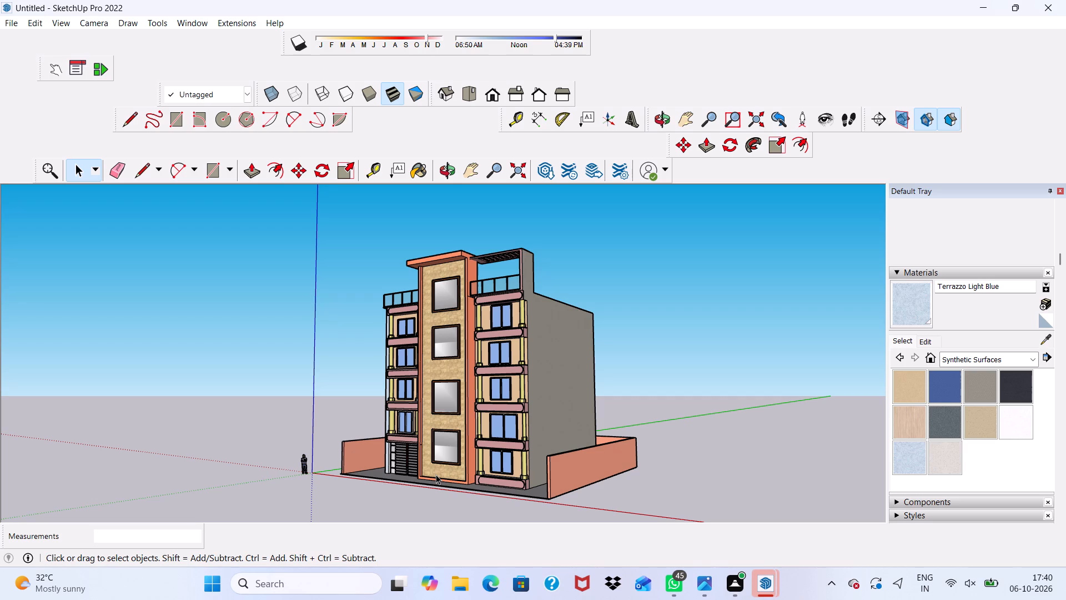
scroll(436, 474, "down", 2)
middle_click_drag(498, 446, 549, 516)
scroll(454, 422, "up", 3)
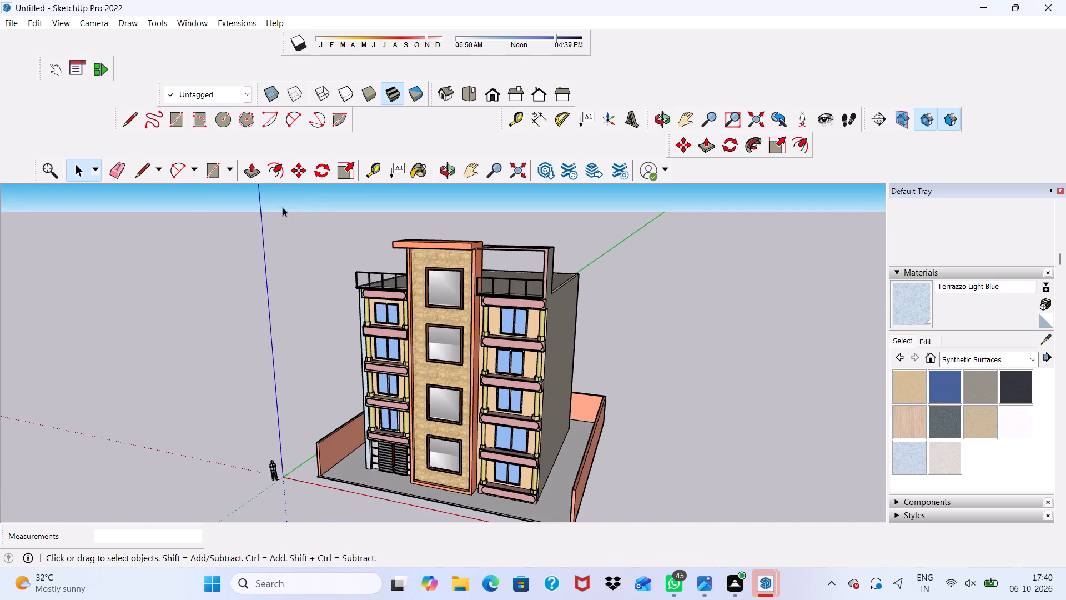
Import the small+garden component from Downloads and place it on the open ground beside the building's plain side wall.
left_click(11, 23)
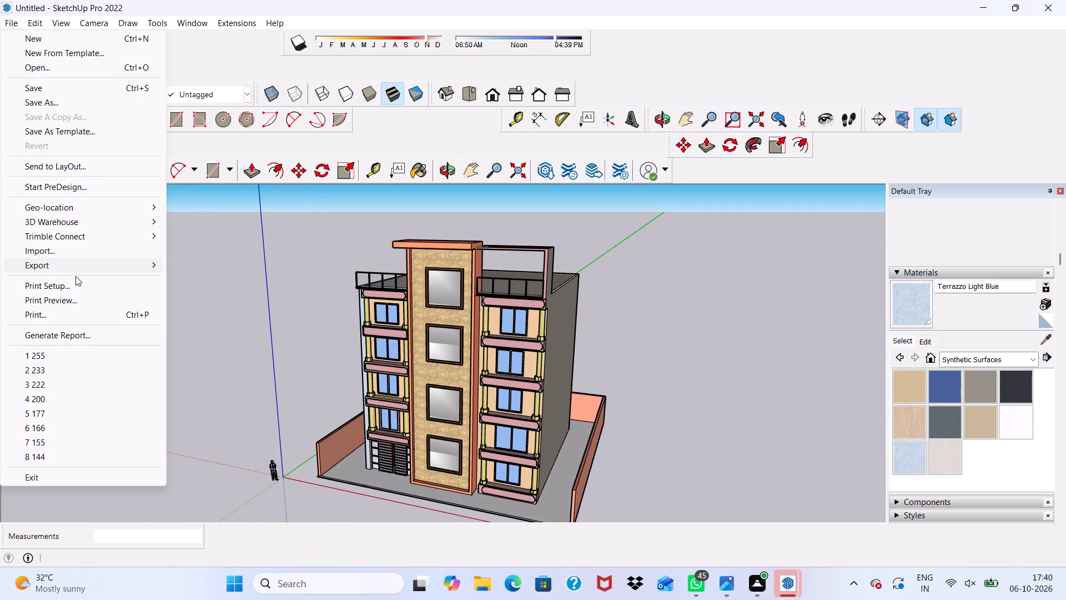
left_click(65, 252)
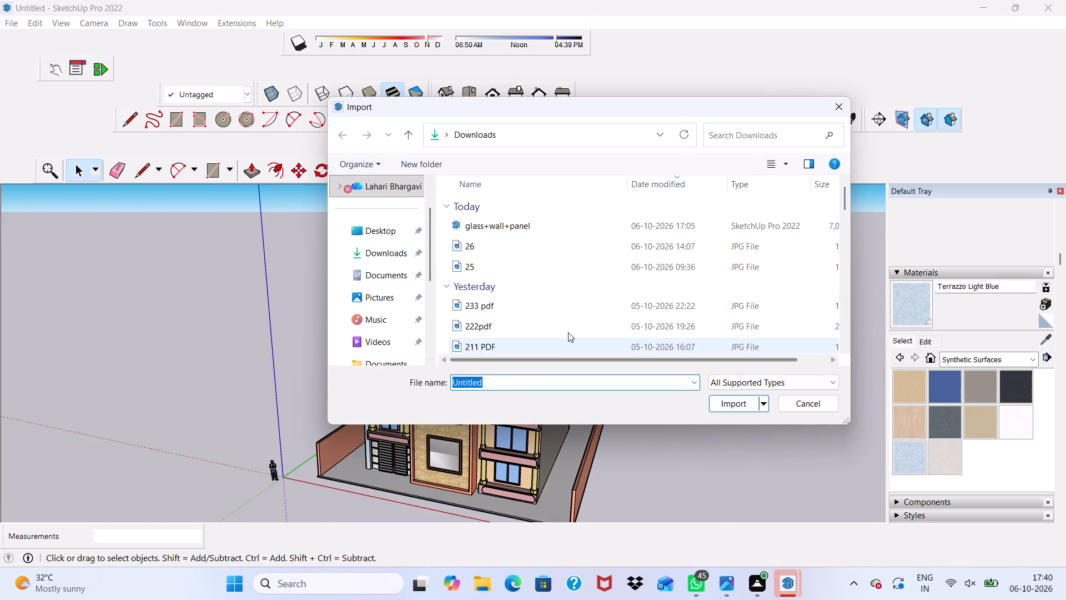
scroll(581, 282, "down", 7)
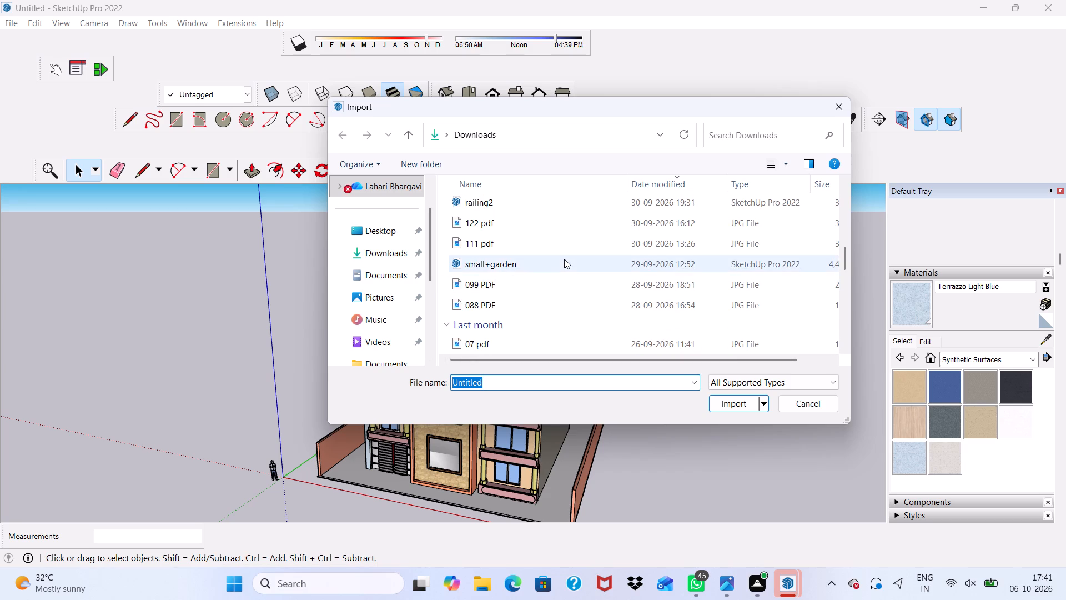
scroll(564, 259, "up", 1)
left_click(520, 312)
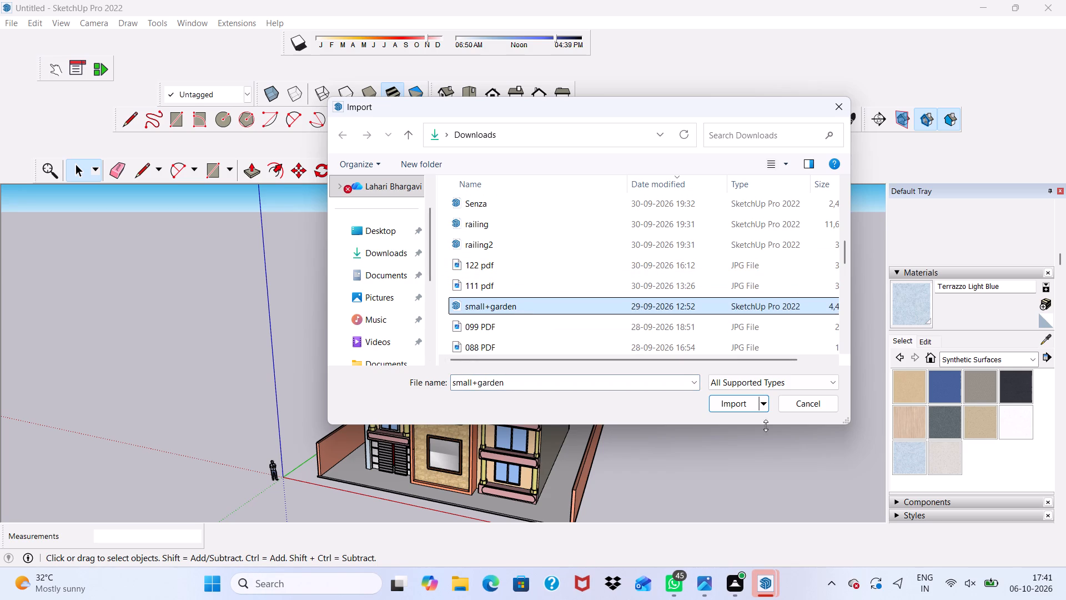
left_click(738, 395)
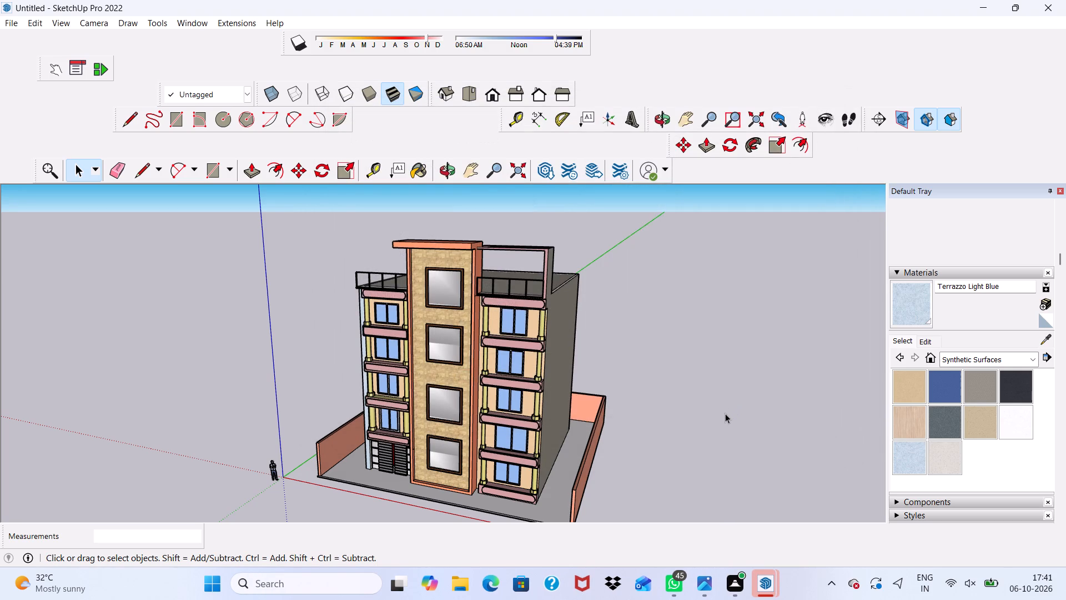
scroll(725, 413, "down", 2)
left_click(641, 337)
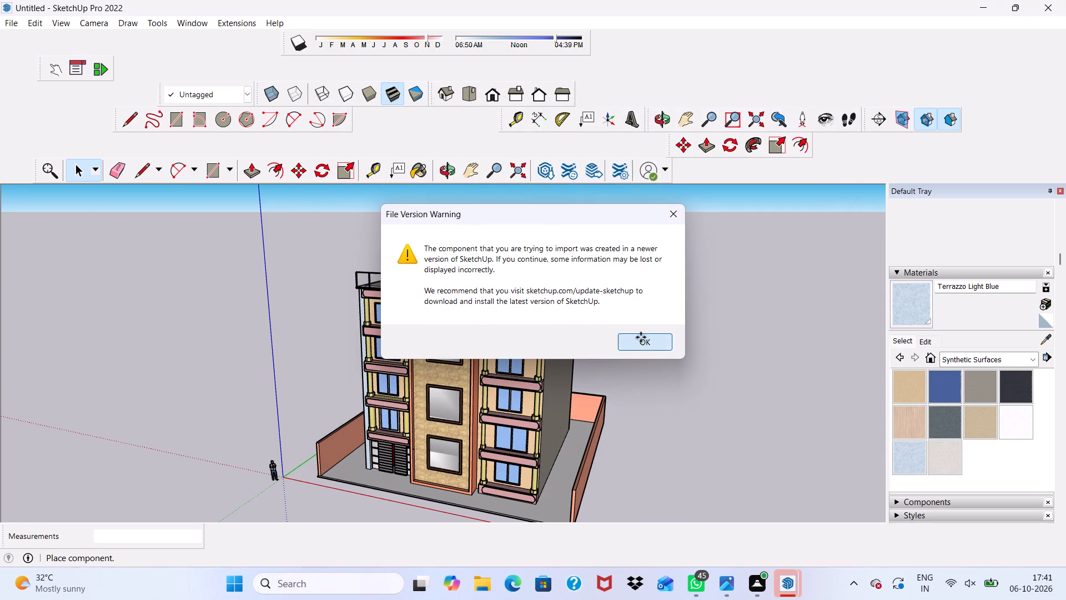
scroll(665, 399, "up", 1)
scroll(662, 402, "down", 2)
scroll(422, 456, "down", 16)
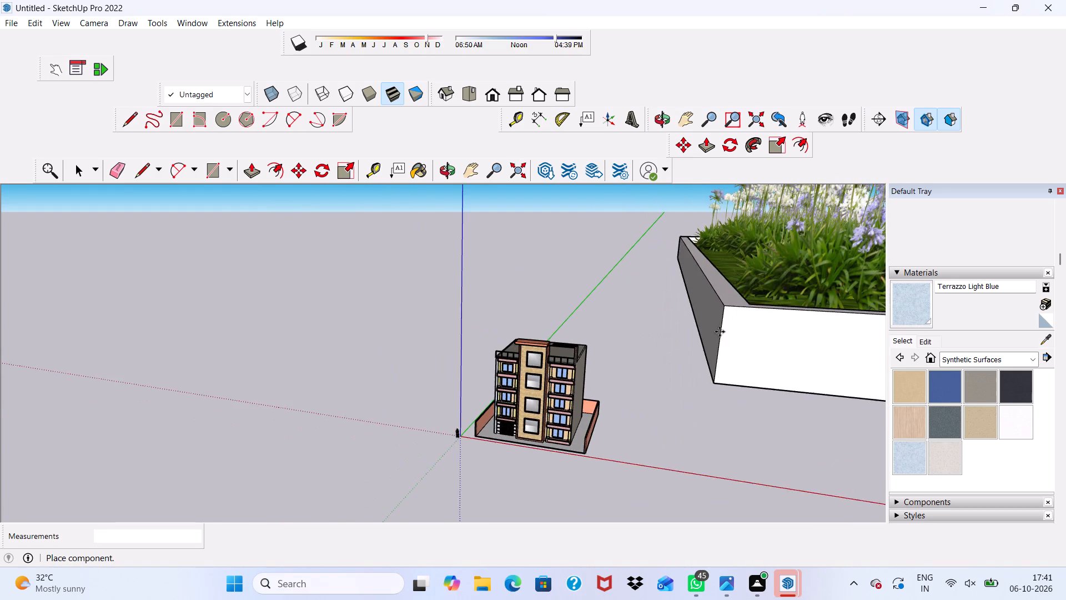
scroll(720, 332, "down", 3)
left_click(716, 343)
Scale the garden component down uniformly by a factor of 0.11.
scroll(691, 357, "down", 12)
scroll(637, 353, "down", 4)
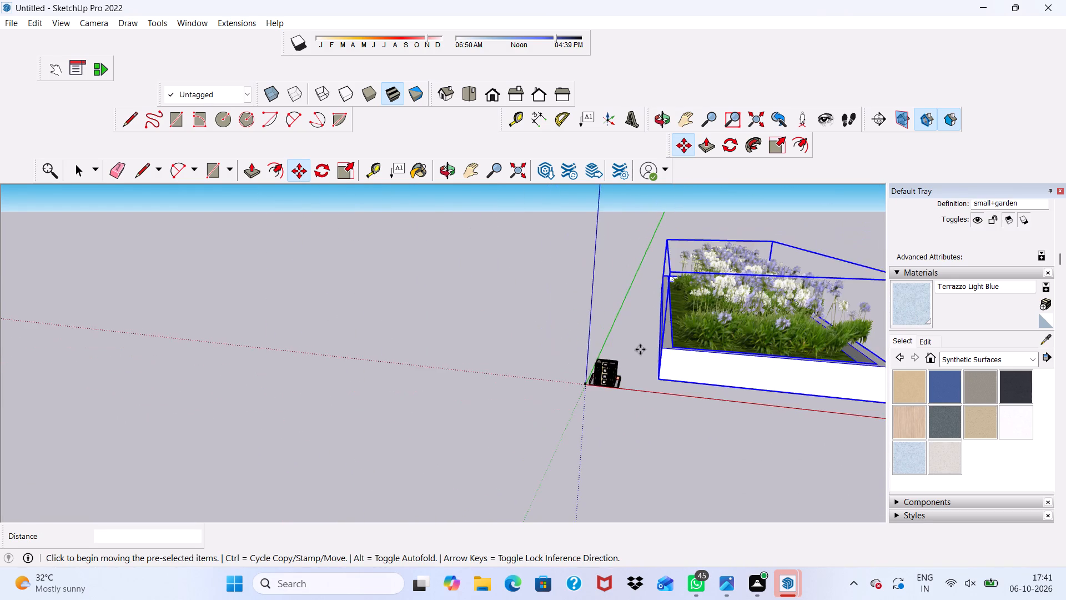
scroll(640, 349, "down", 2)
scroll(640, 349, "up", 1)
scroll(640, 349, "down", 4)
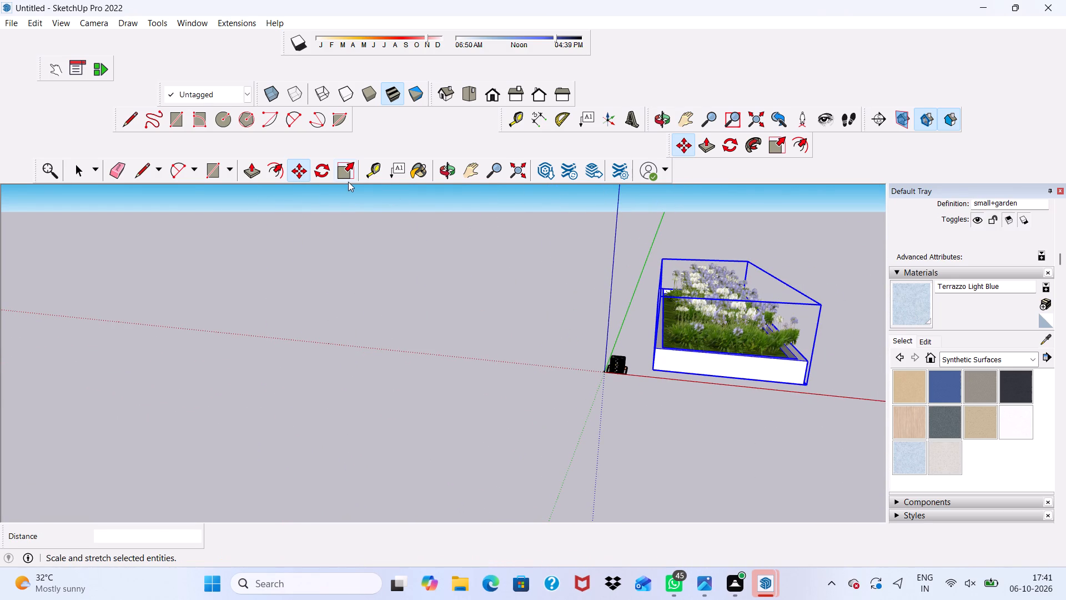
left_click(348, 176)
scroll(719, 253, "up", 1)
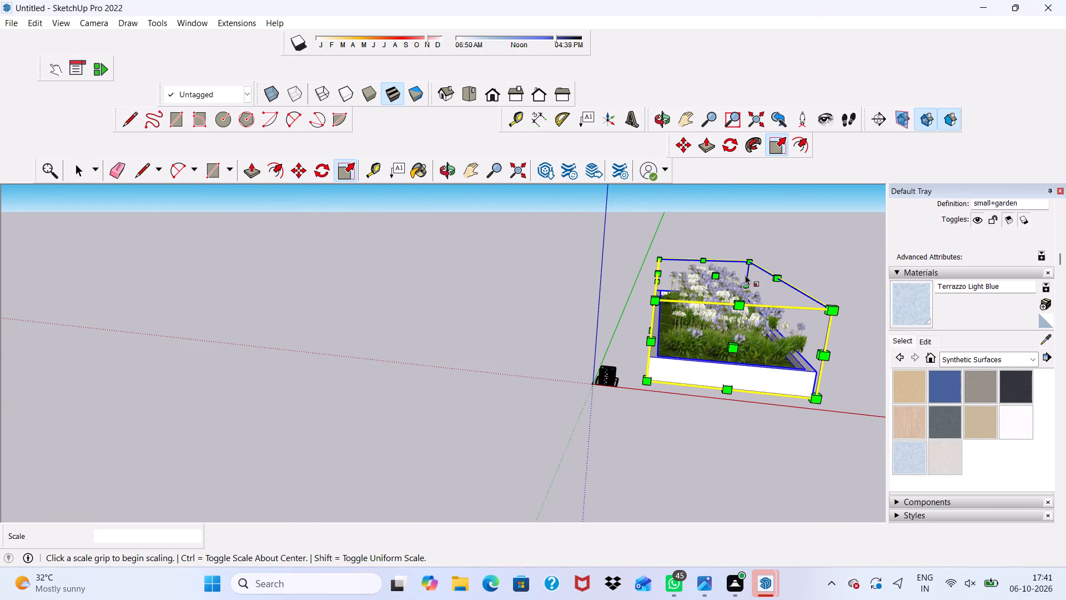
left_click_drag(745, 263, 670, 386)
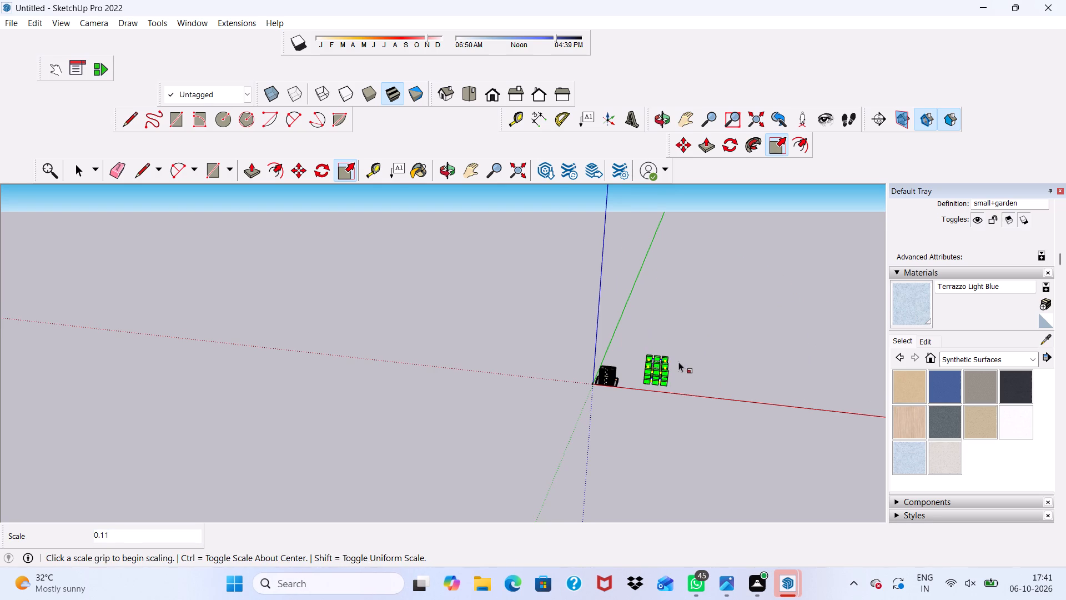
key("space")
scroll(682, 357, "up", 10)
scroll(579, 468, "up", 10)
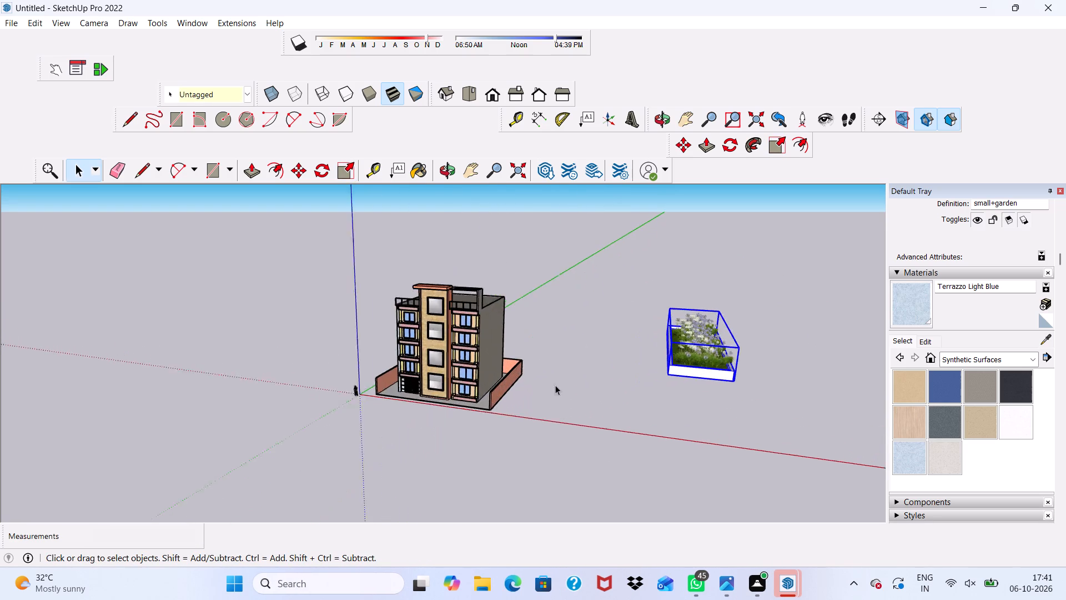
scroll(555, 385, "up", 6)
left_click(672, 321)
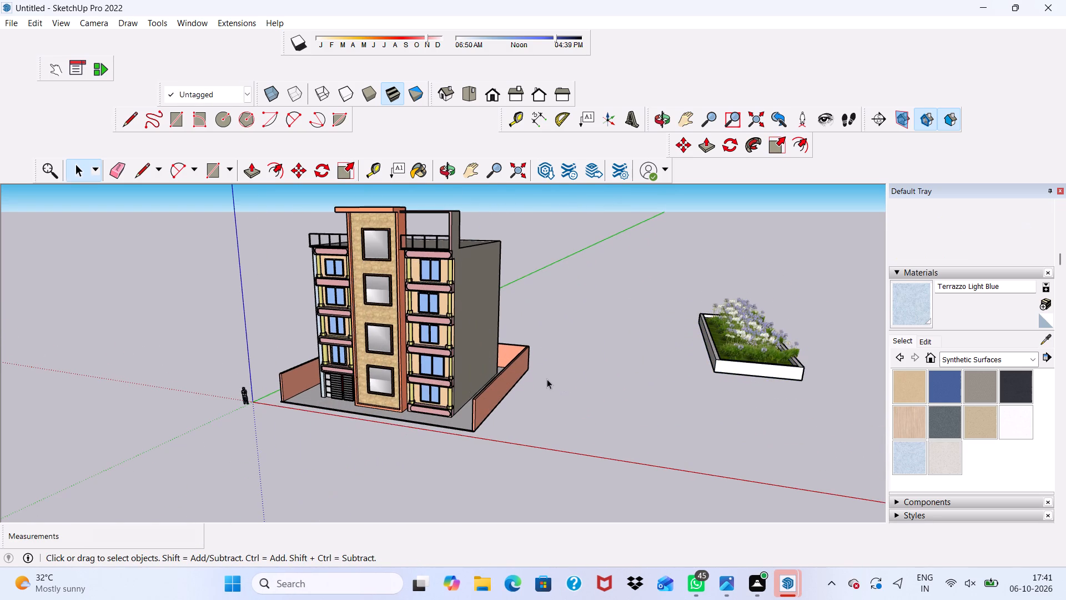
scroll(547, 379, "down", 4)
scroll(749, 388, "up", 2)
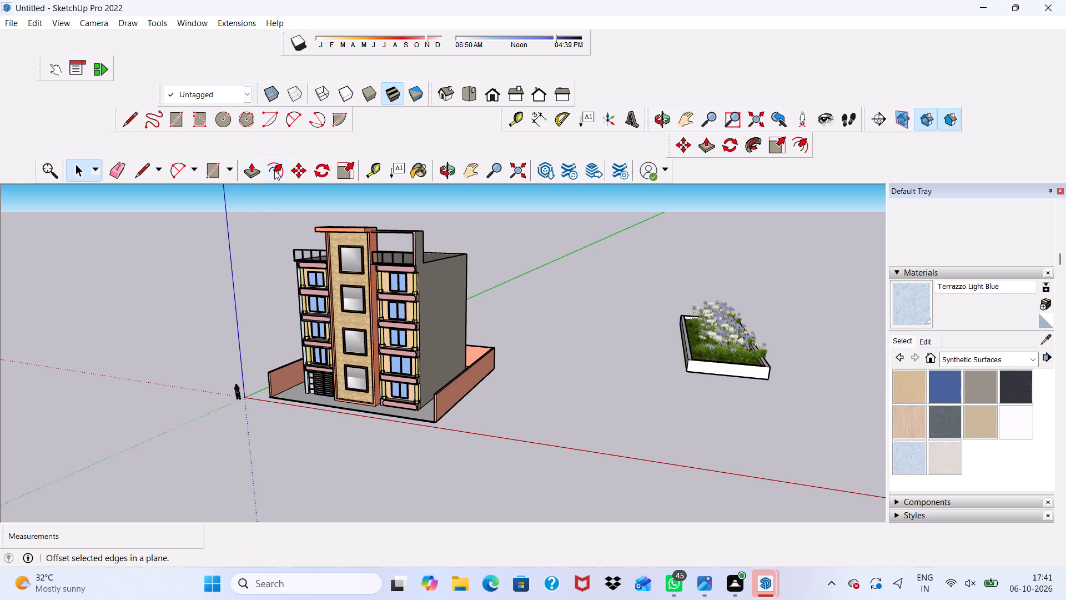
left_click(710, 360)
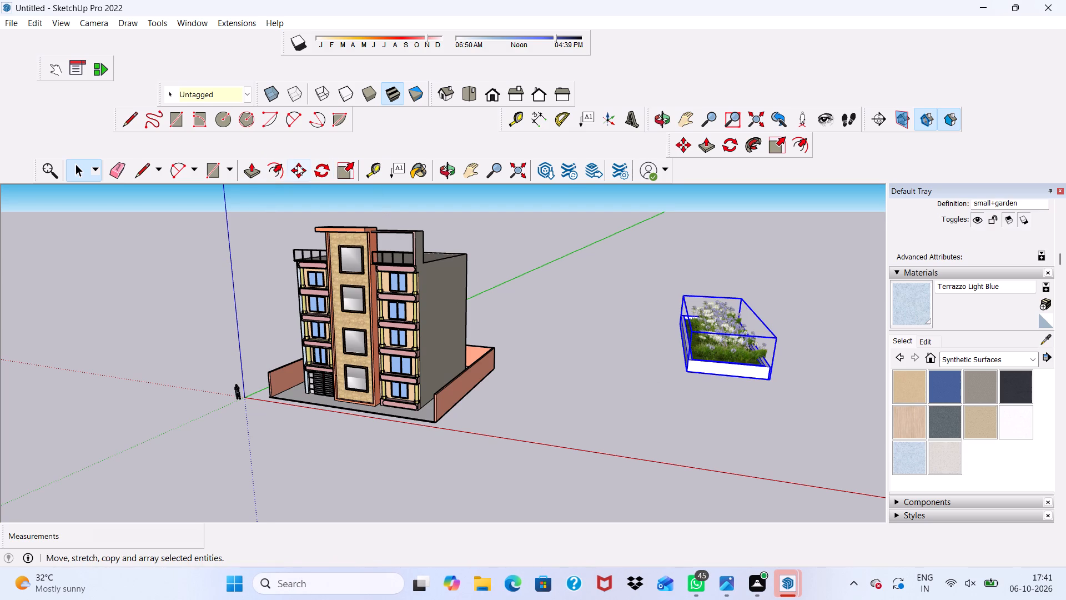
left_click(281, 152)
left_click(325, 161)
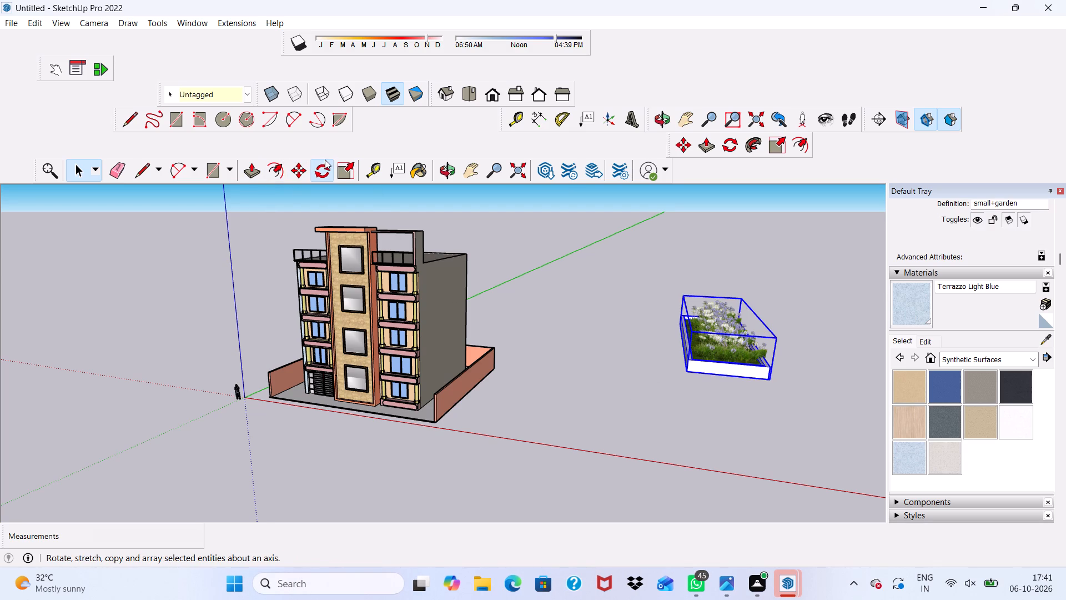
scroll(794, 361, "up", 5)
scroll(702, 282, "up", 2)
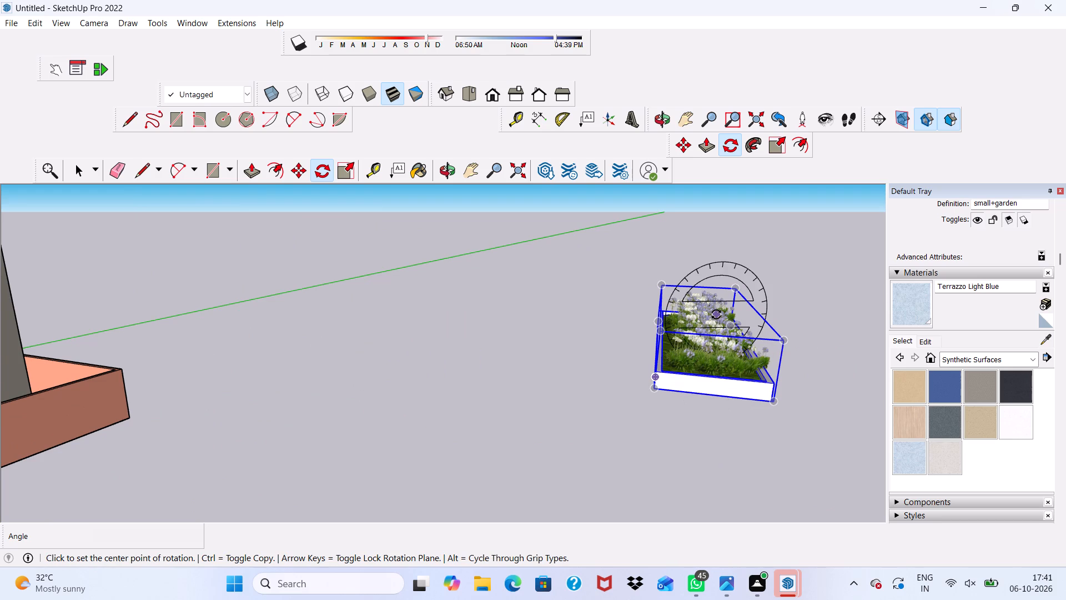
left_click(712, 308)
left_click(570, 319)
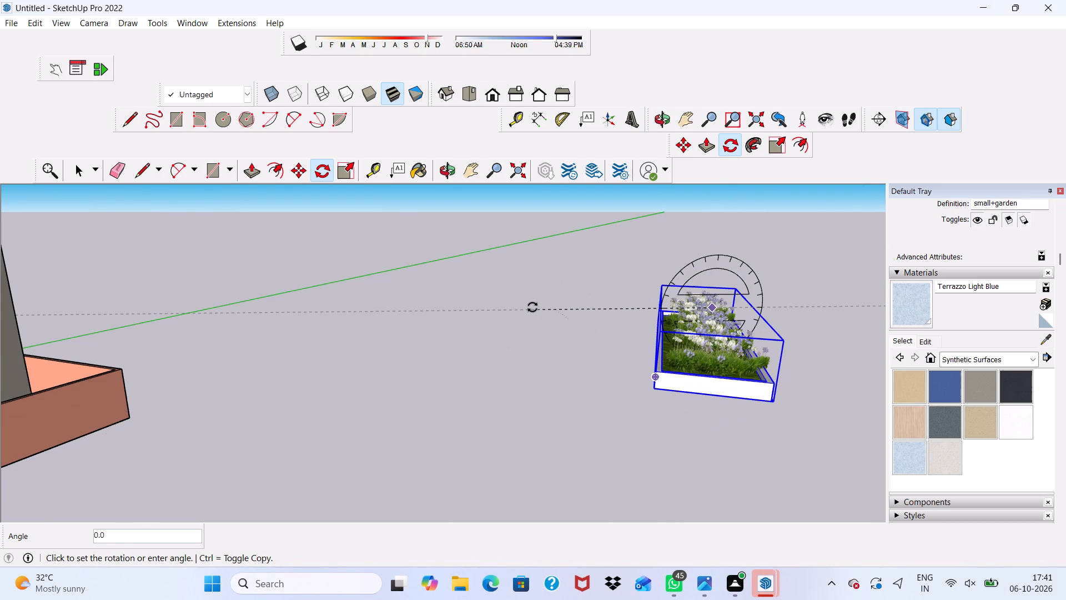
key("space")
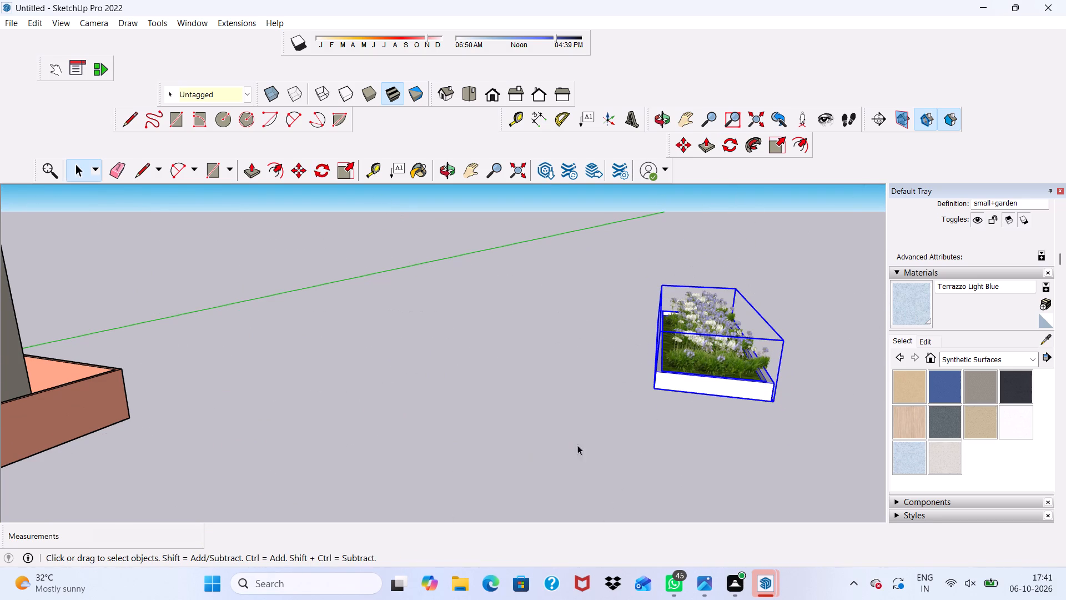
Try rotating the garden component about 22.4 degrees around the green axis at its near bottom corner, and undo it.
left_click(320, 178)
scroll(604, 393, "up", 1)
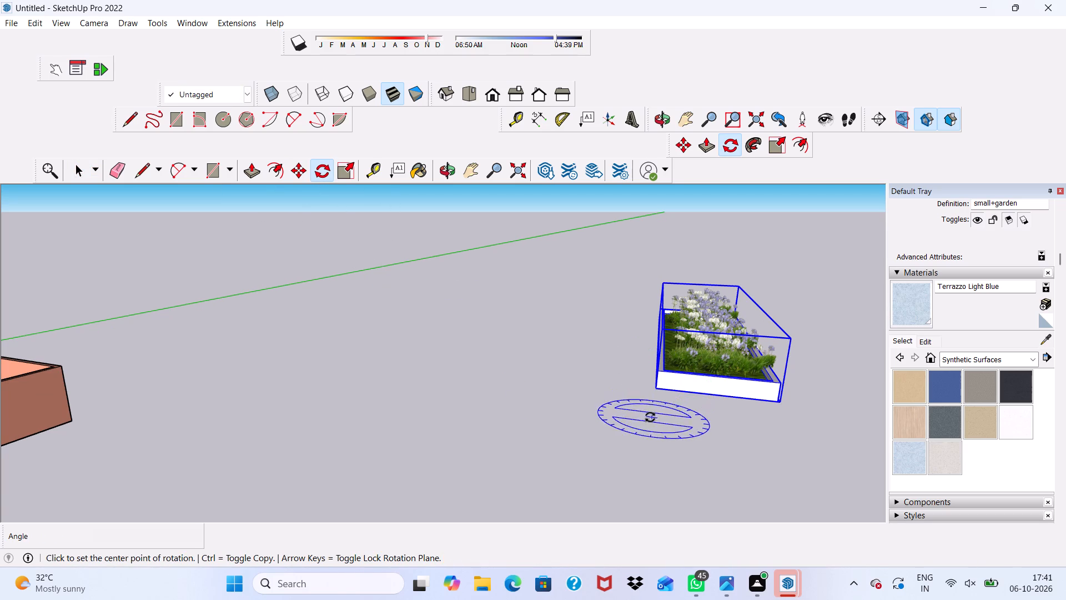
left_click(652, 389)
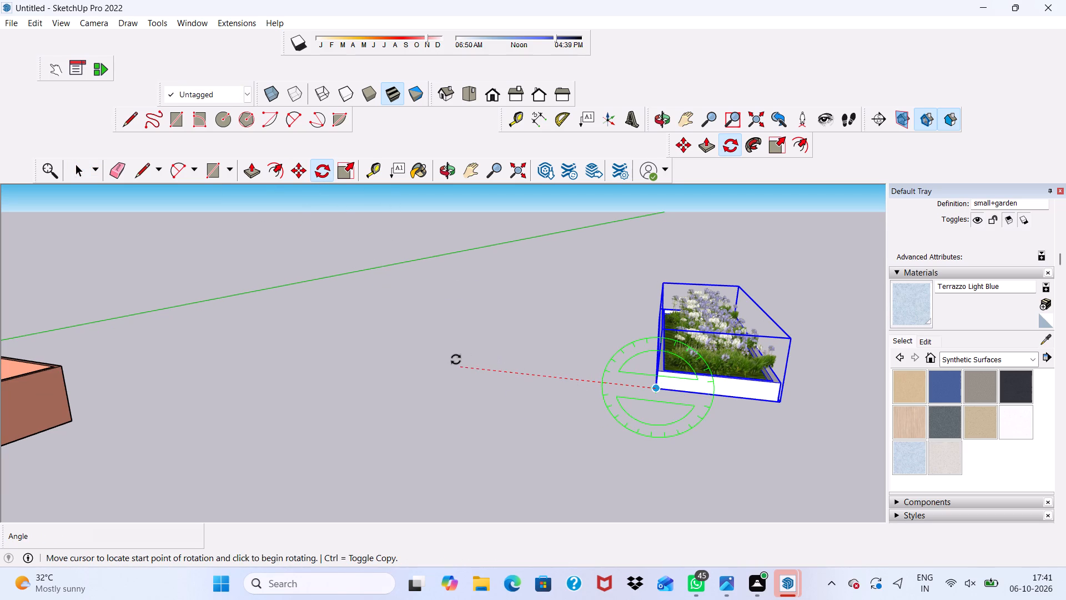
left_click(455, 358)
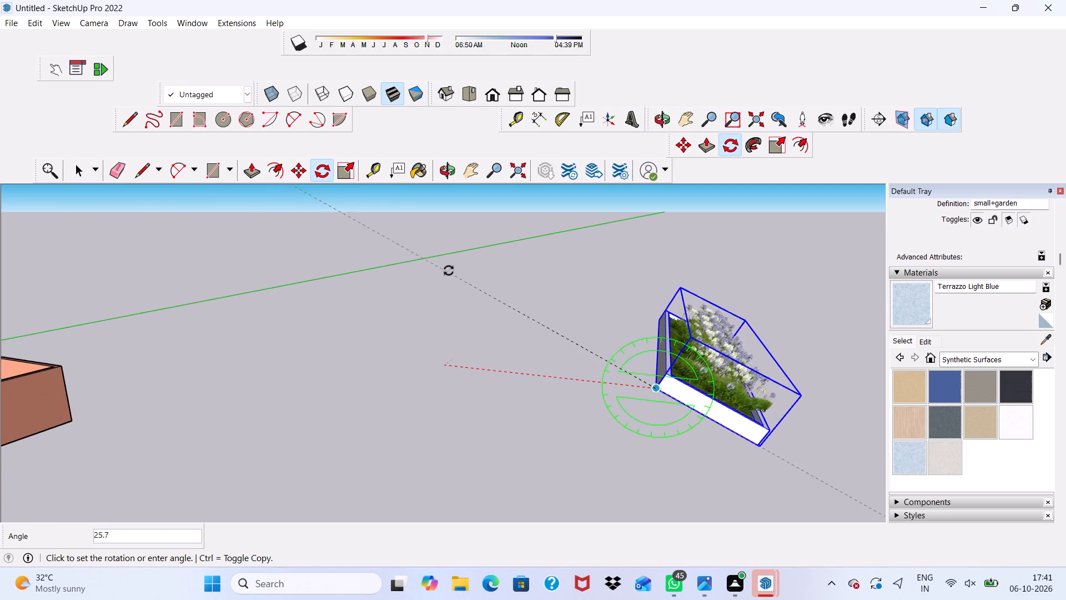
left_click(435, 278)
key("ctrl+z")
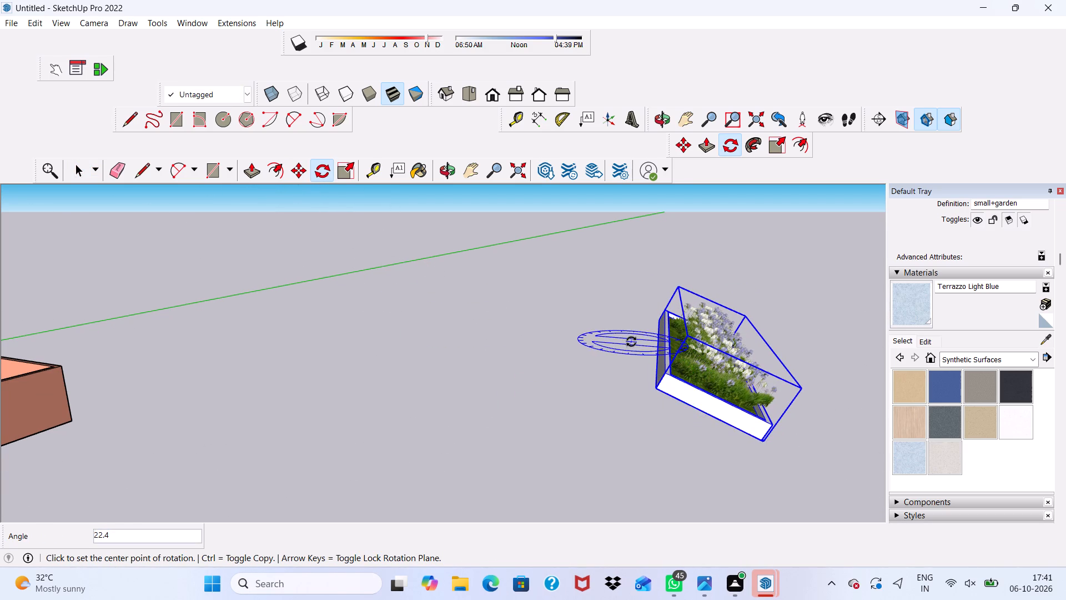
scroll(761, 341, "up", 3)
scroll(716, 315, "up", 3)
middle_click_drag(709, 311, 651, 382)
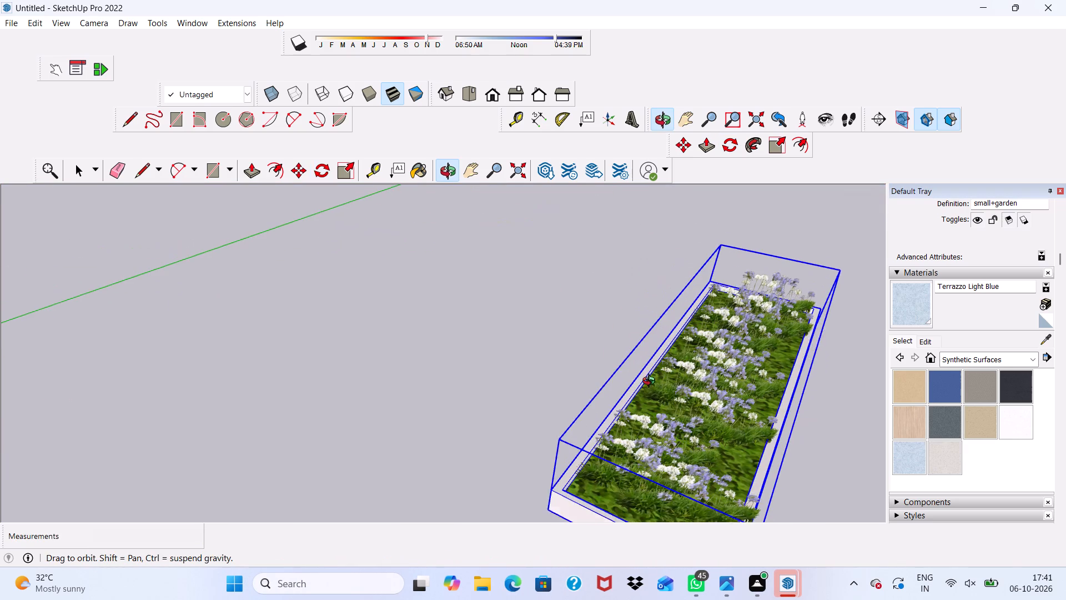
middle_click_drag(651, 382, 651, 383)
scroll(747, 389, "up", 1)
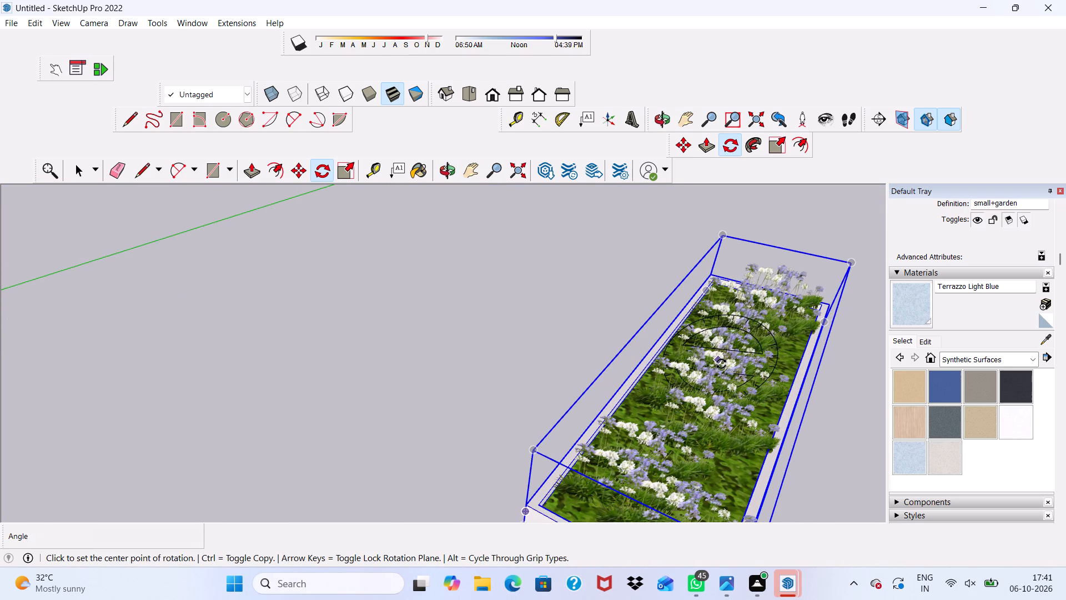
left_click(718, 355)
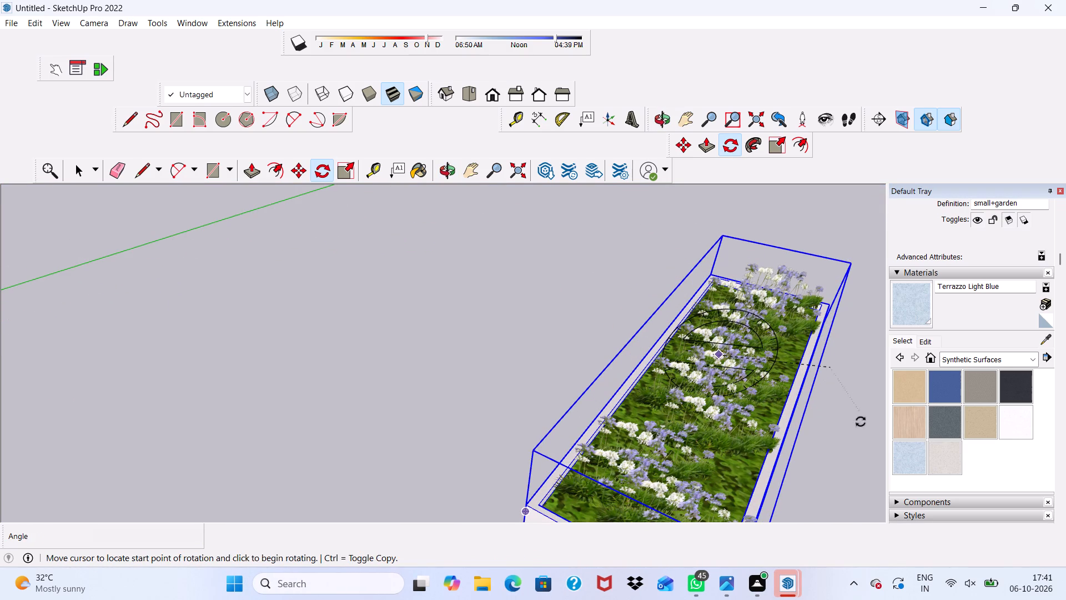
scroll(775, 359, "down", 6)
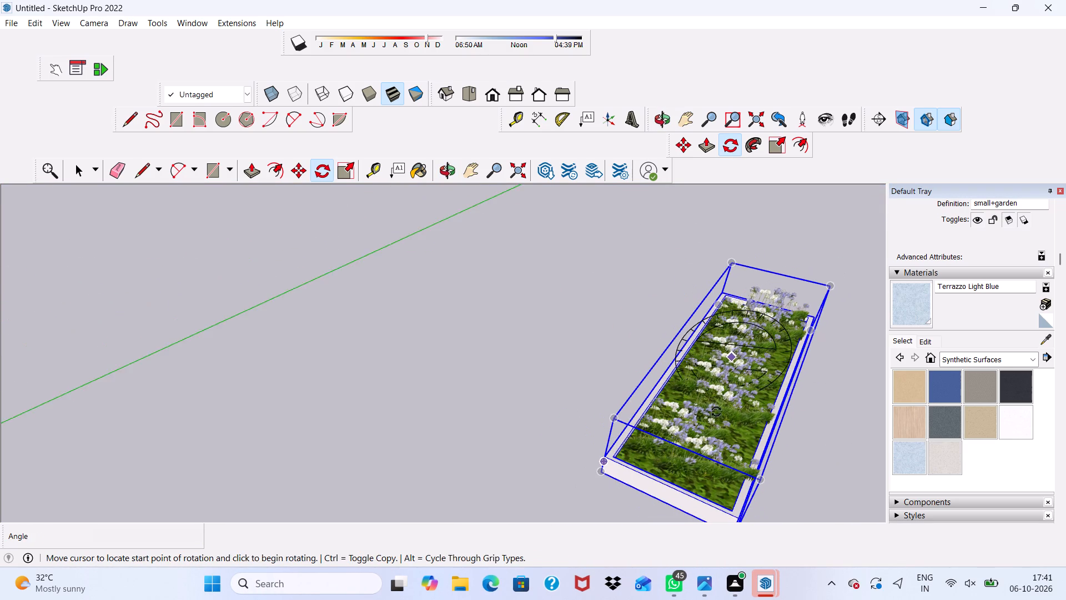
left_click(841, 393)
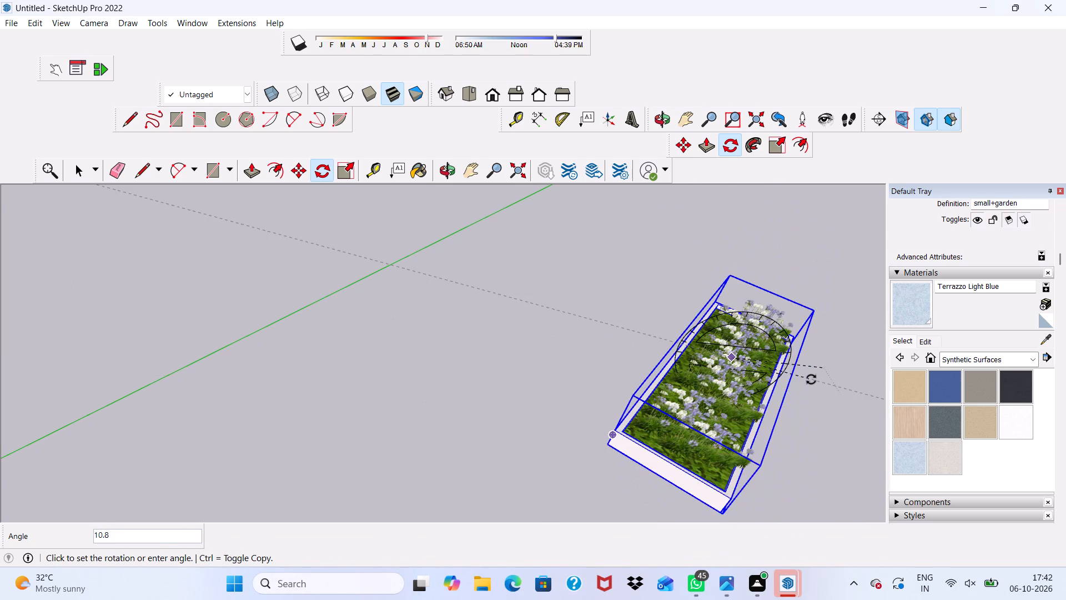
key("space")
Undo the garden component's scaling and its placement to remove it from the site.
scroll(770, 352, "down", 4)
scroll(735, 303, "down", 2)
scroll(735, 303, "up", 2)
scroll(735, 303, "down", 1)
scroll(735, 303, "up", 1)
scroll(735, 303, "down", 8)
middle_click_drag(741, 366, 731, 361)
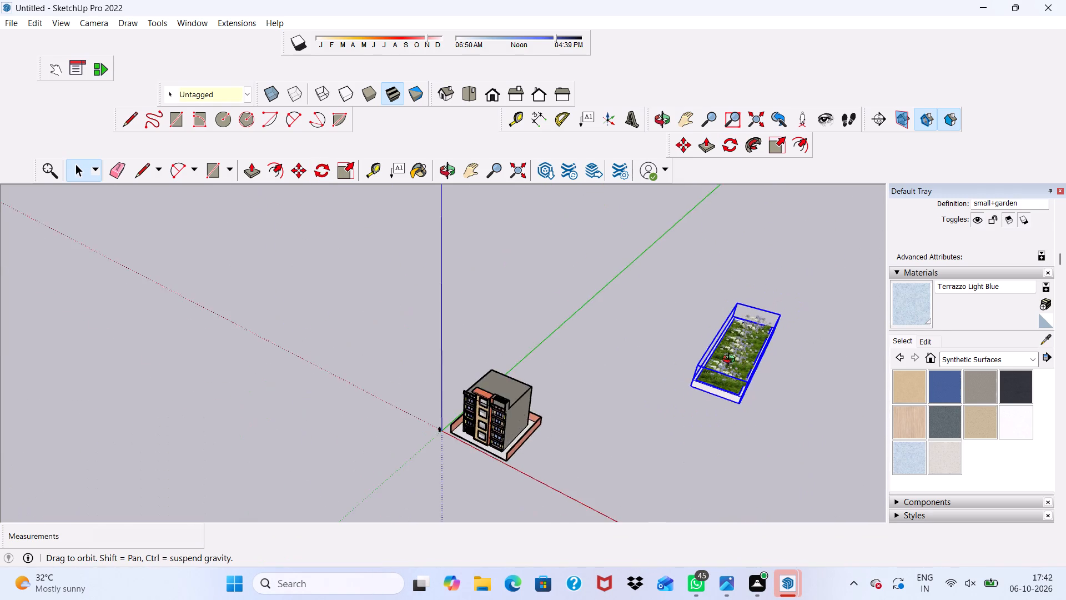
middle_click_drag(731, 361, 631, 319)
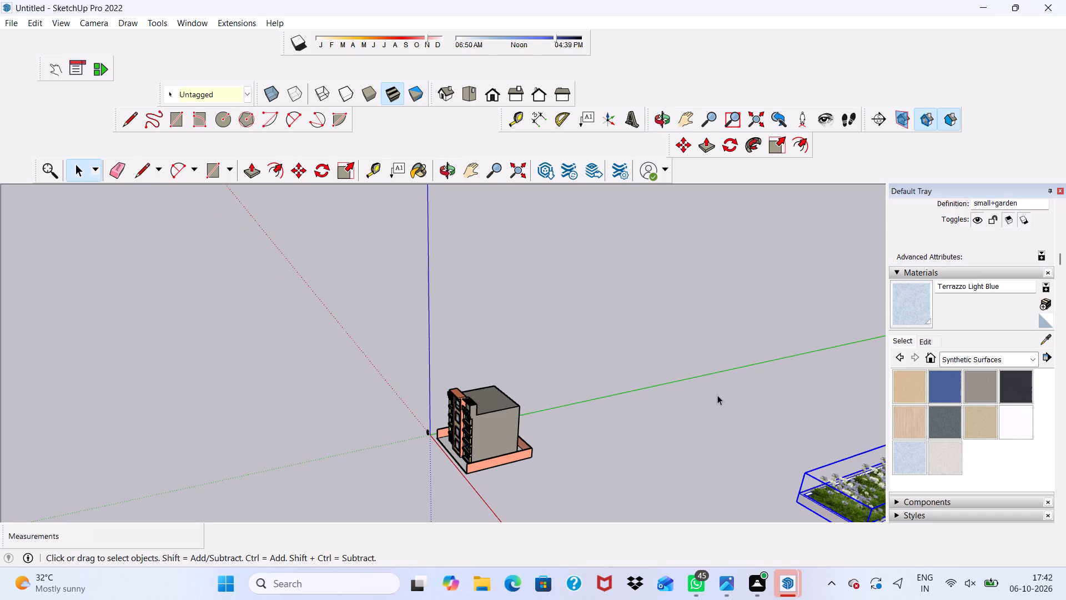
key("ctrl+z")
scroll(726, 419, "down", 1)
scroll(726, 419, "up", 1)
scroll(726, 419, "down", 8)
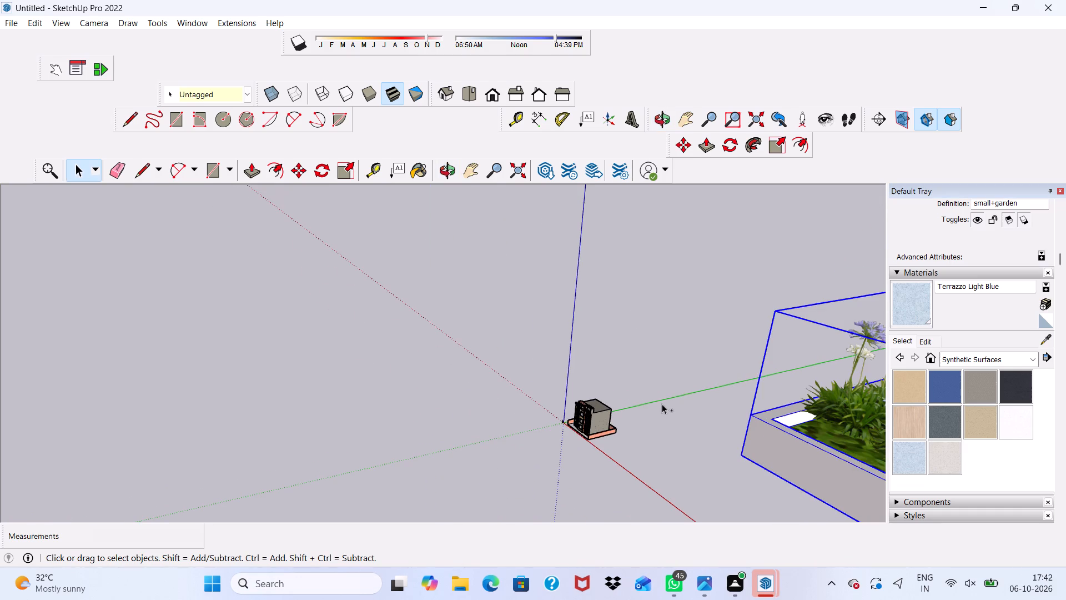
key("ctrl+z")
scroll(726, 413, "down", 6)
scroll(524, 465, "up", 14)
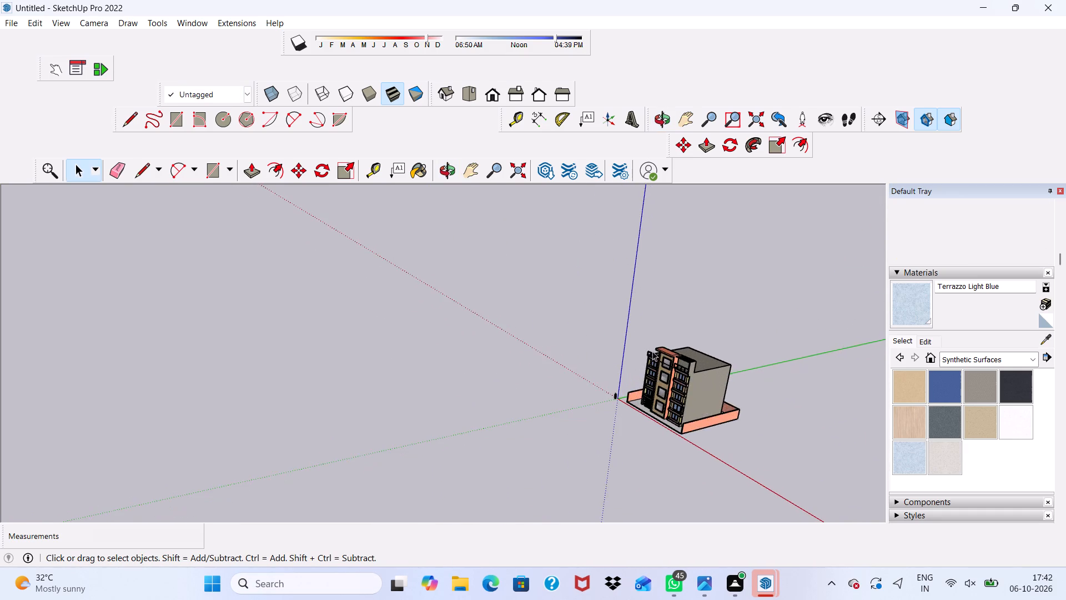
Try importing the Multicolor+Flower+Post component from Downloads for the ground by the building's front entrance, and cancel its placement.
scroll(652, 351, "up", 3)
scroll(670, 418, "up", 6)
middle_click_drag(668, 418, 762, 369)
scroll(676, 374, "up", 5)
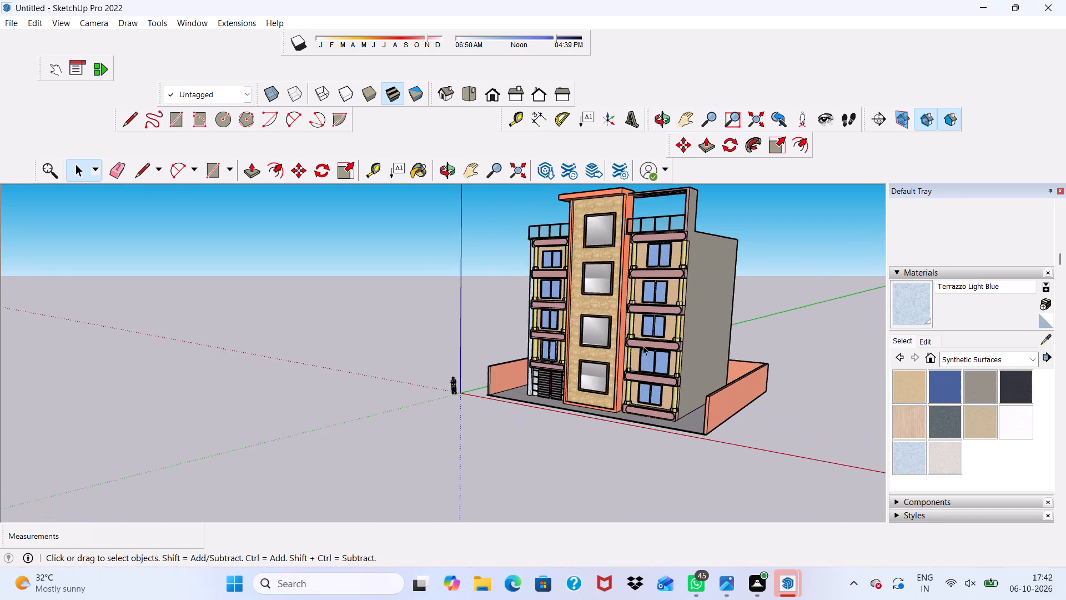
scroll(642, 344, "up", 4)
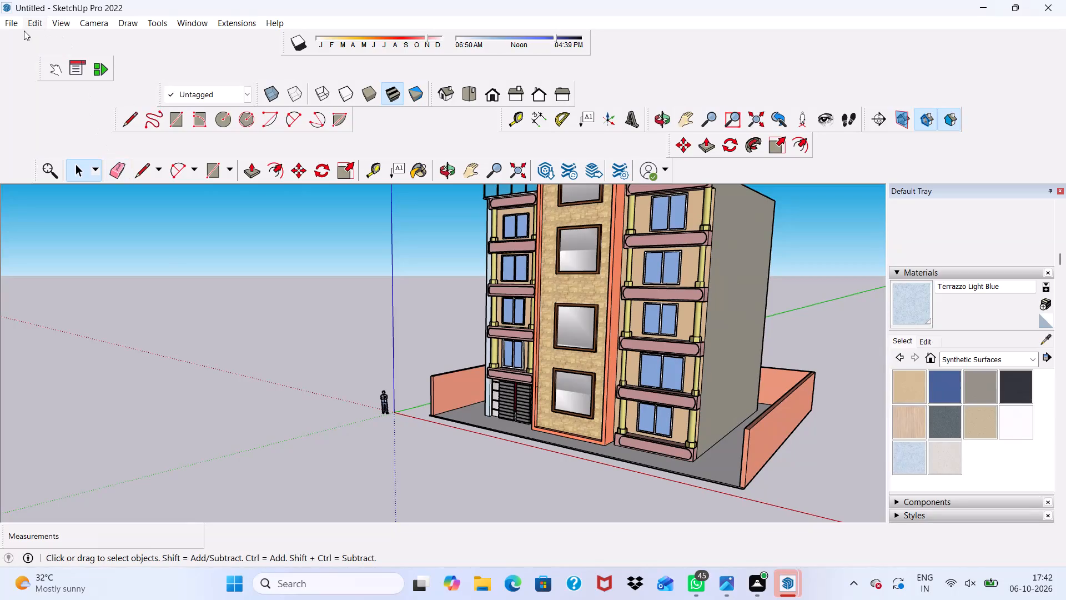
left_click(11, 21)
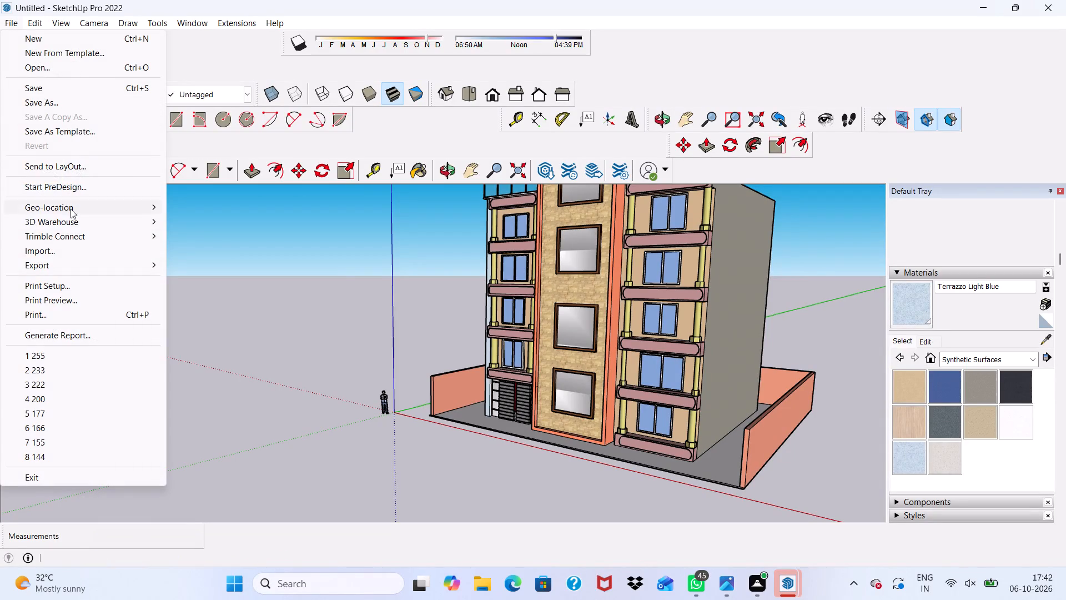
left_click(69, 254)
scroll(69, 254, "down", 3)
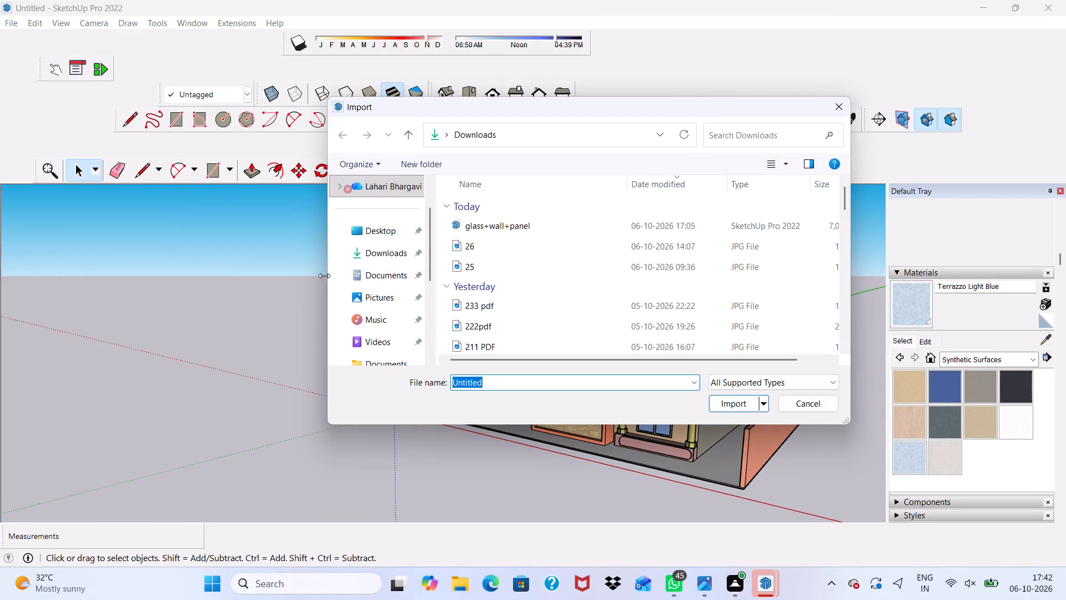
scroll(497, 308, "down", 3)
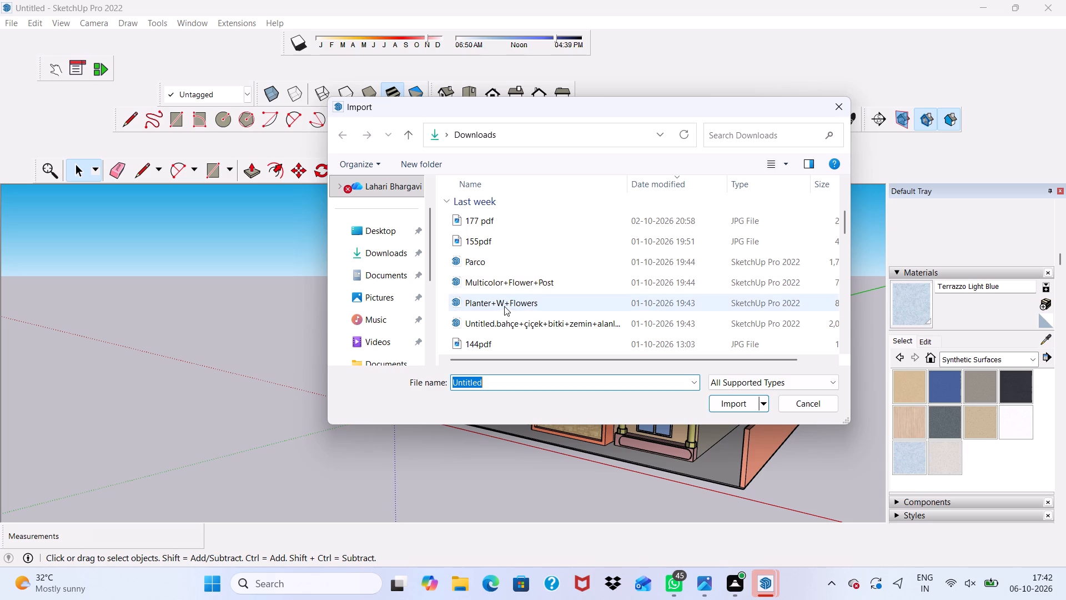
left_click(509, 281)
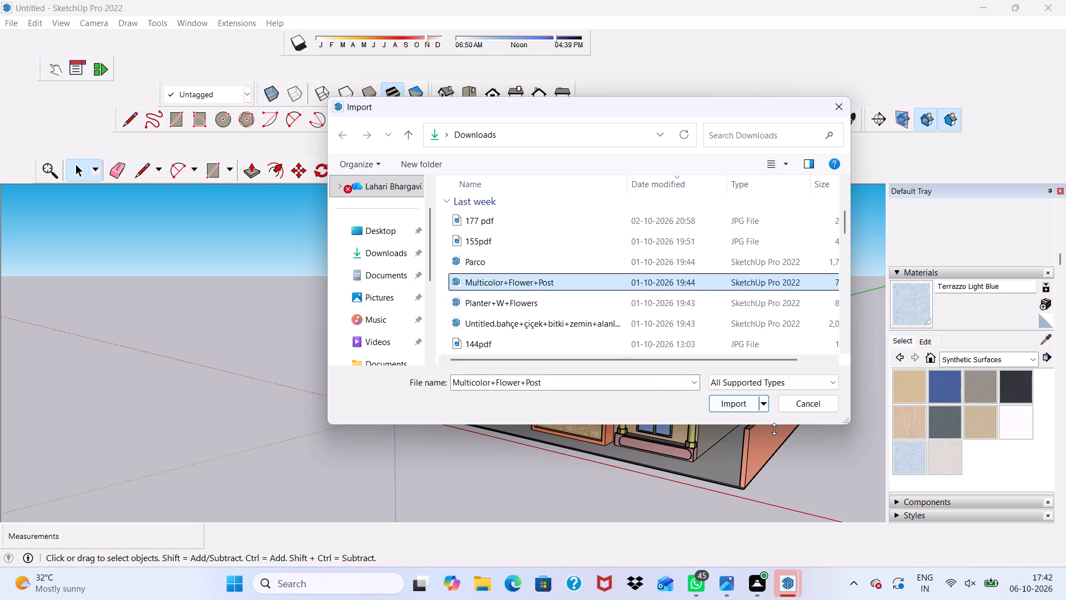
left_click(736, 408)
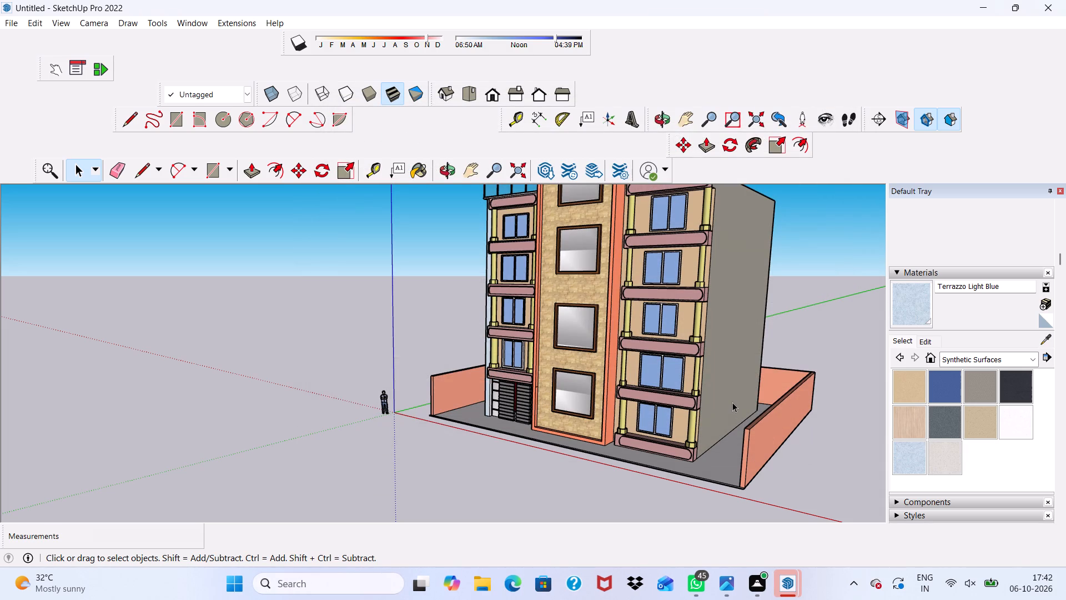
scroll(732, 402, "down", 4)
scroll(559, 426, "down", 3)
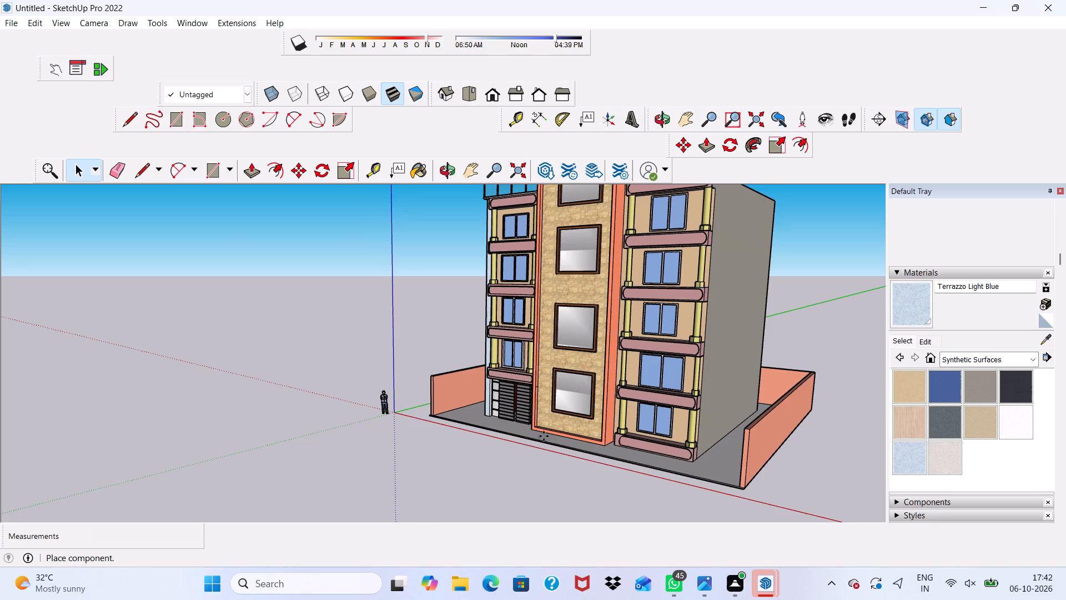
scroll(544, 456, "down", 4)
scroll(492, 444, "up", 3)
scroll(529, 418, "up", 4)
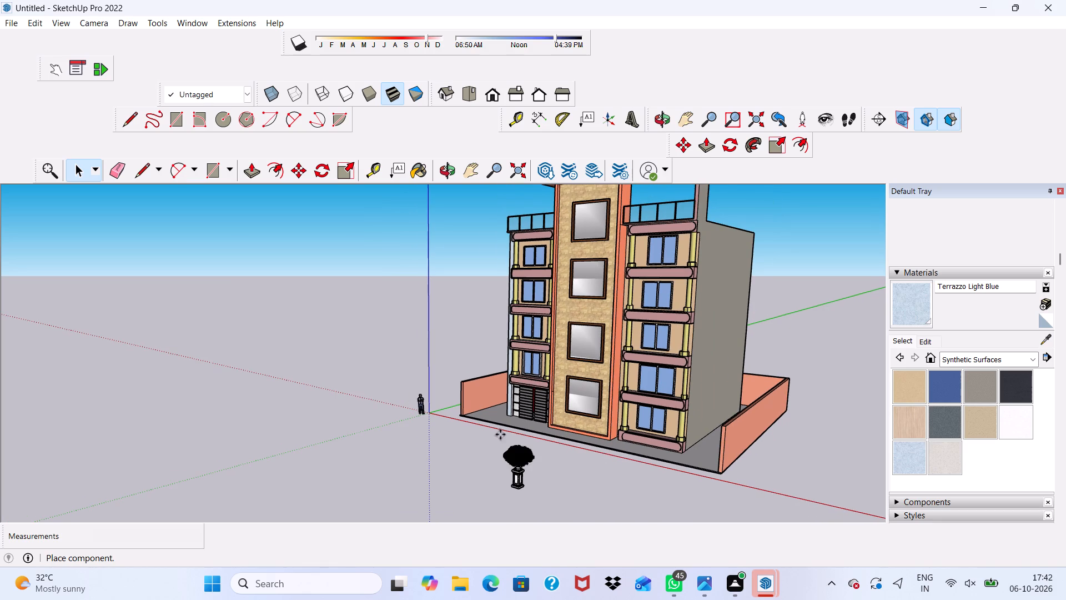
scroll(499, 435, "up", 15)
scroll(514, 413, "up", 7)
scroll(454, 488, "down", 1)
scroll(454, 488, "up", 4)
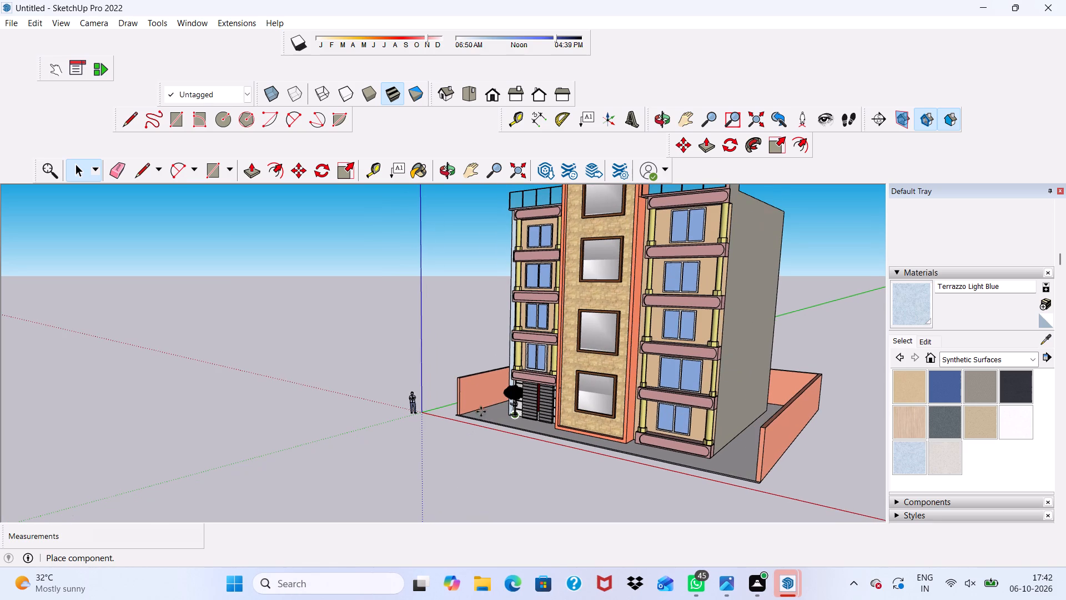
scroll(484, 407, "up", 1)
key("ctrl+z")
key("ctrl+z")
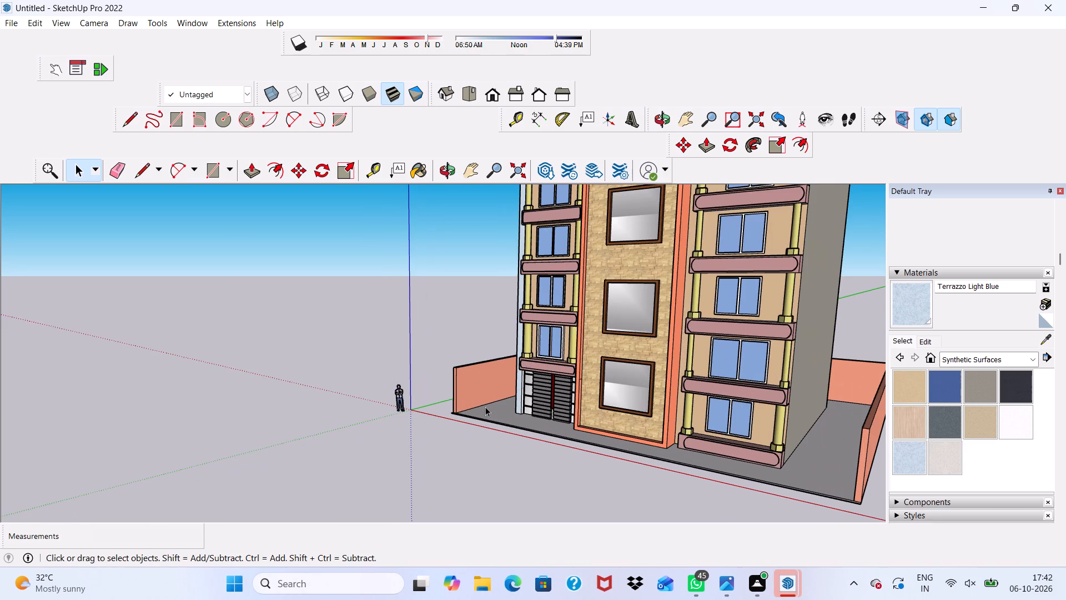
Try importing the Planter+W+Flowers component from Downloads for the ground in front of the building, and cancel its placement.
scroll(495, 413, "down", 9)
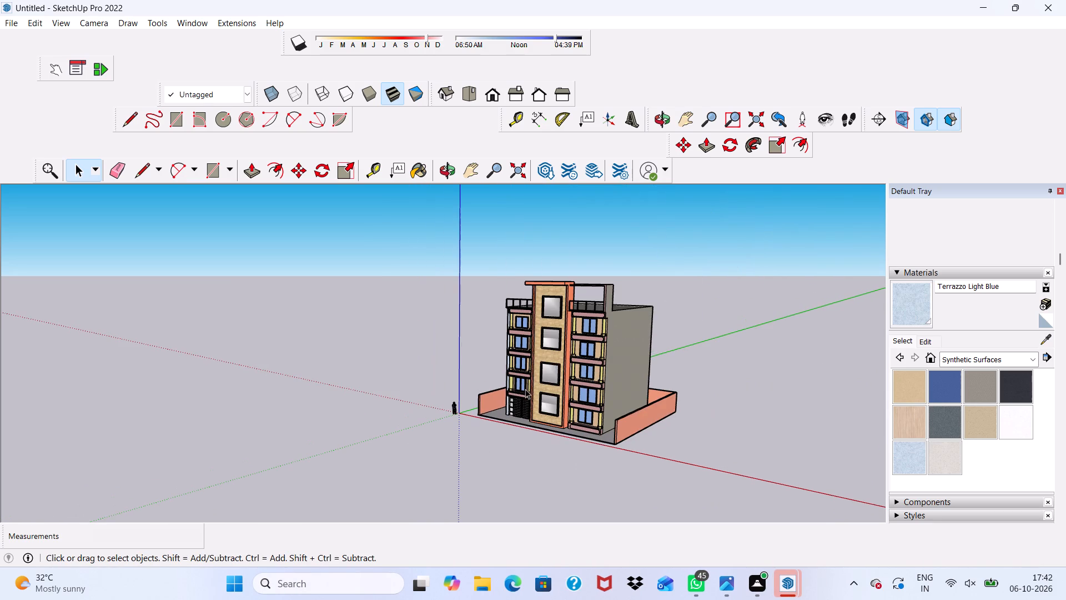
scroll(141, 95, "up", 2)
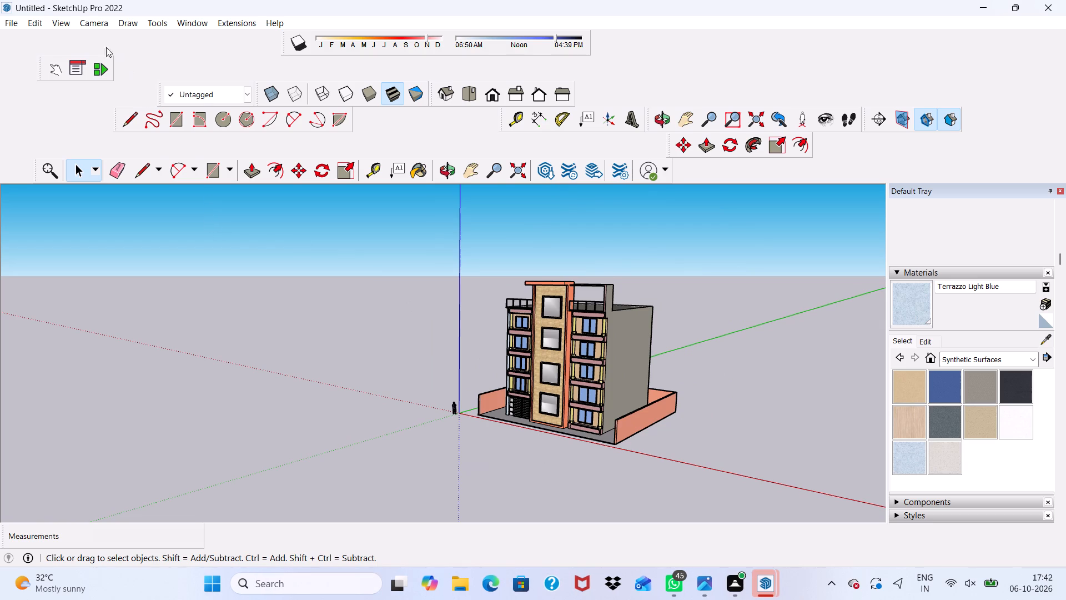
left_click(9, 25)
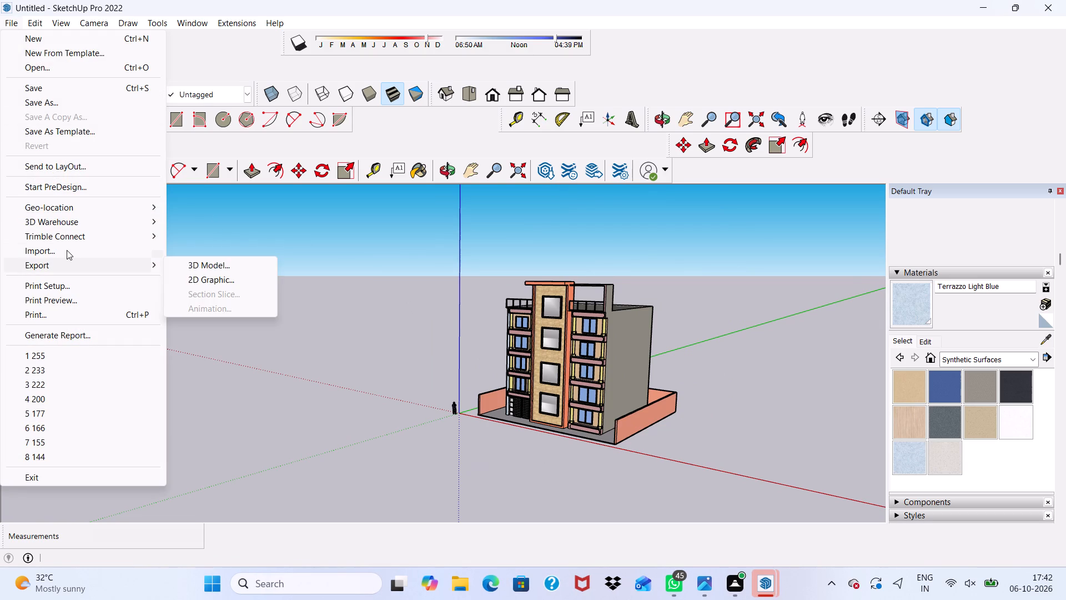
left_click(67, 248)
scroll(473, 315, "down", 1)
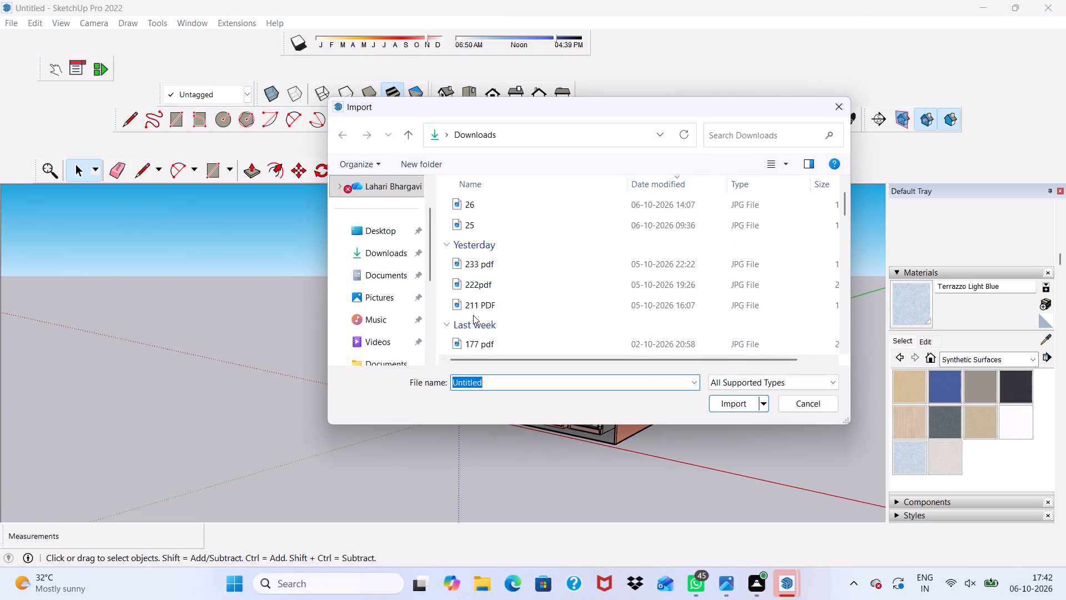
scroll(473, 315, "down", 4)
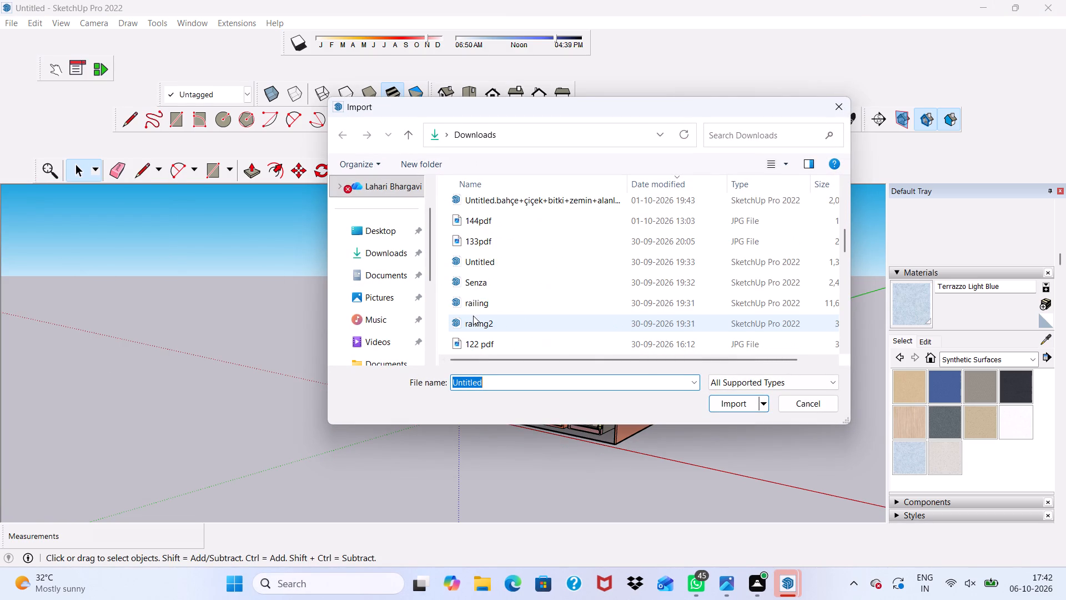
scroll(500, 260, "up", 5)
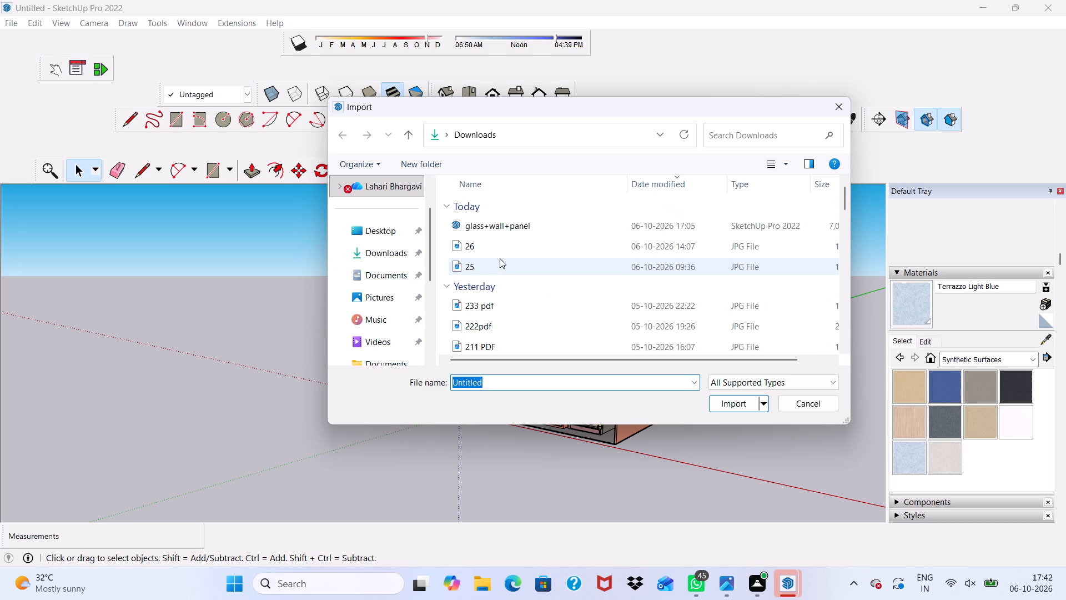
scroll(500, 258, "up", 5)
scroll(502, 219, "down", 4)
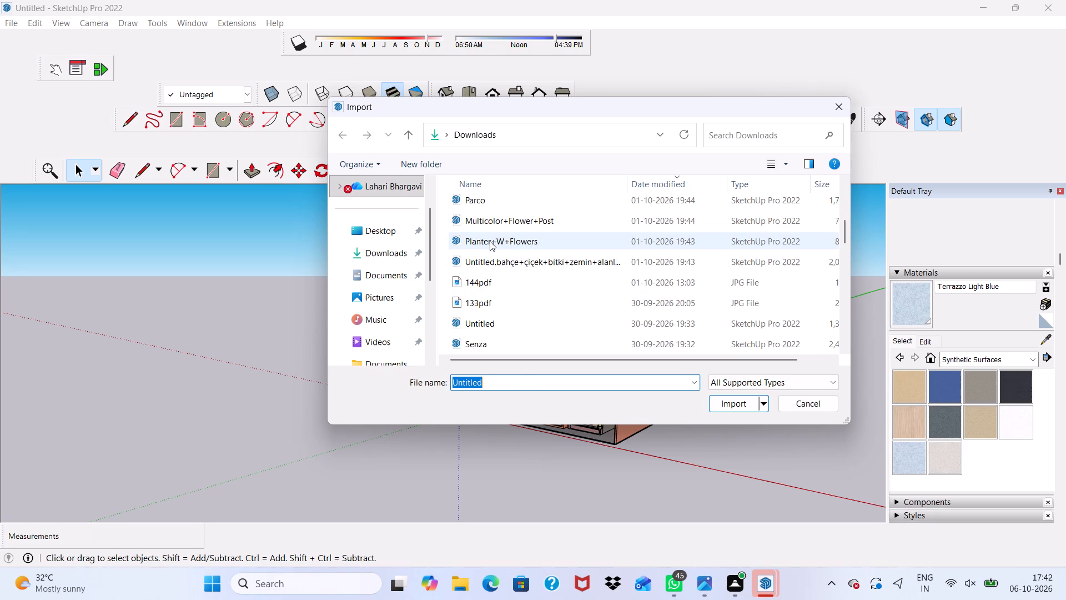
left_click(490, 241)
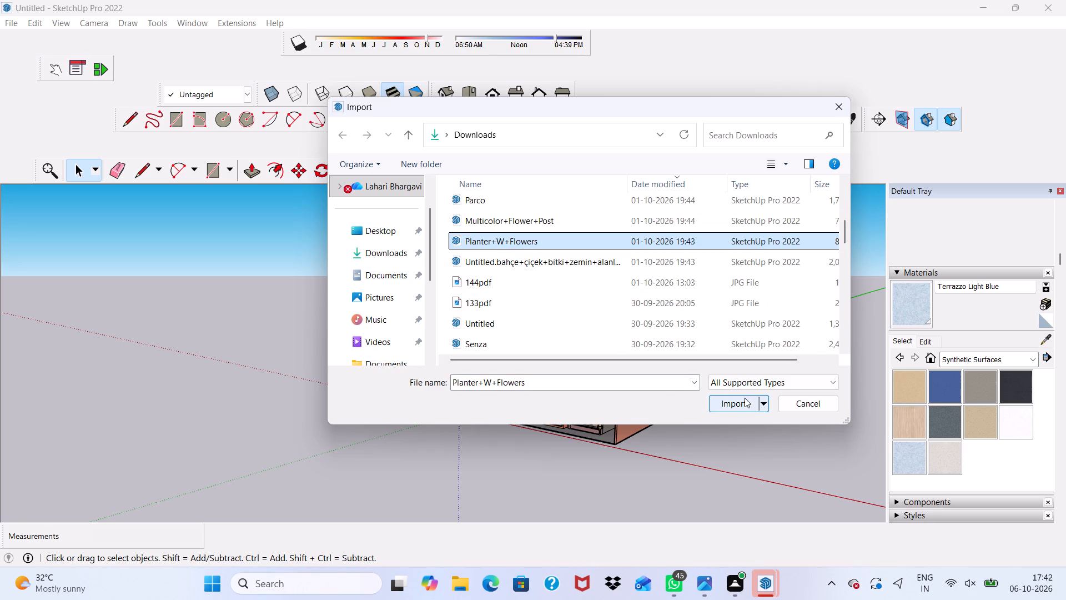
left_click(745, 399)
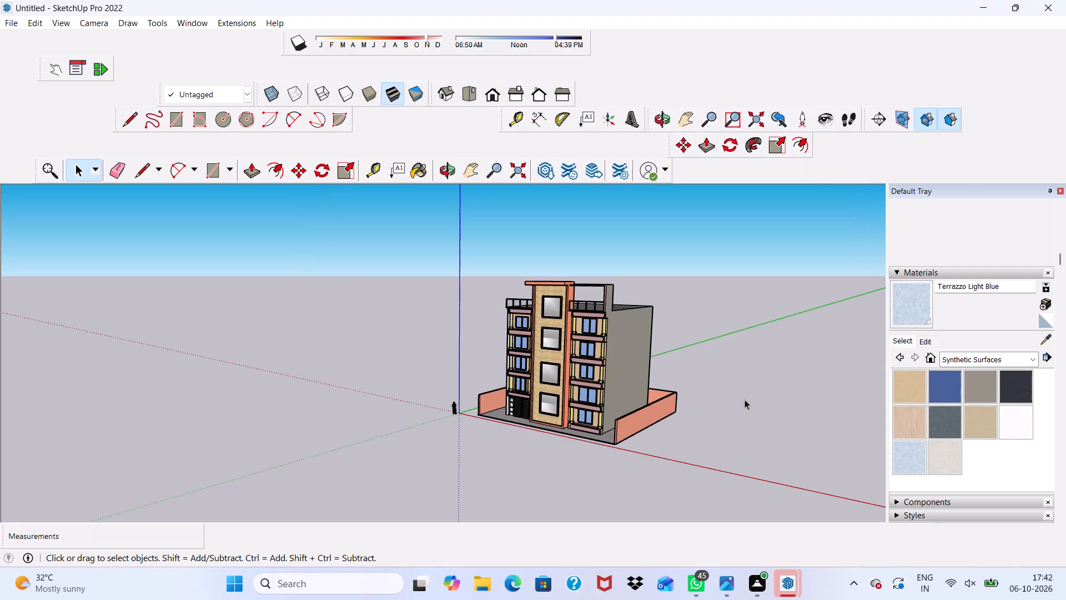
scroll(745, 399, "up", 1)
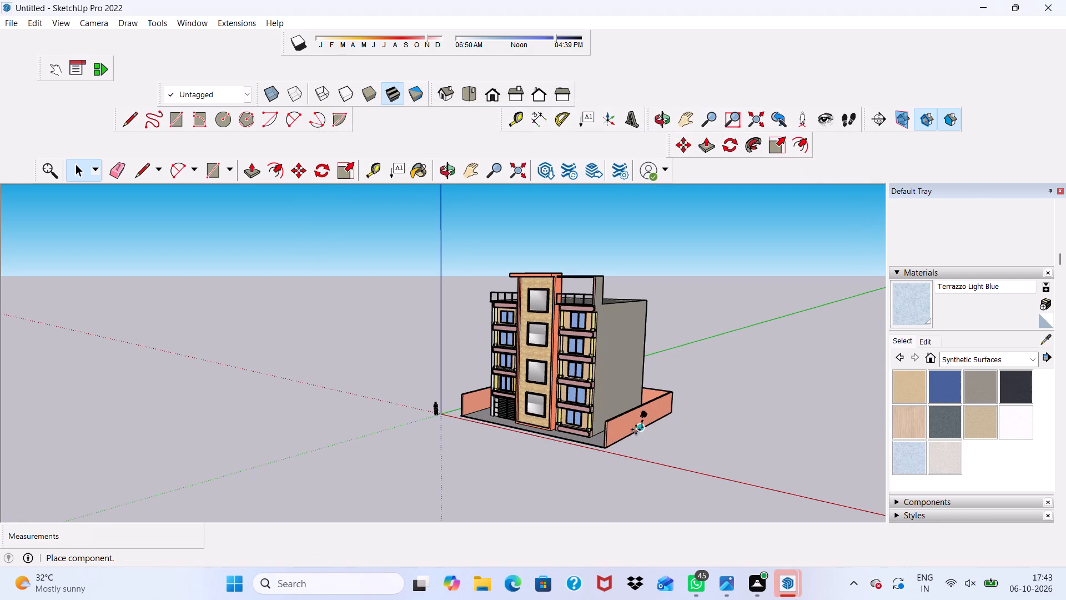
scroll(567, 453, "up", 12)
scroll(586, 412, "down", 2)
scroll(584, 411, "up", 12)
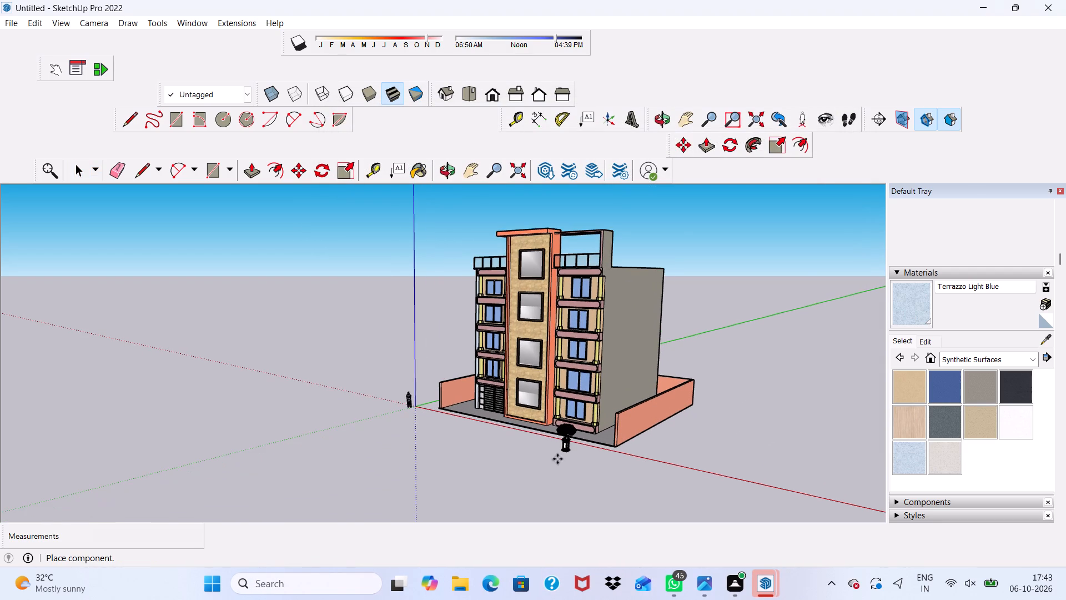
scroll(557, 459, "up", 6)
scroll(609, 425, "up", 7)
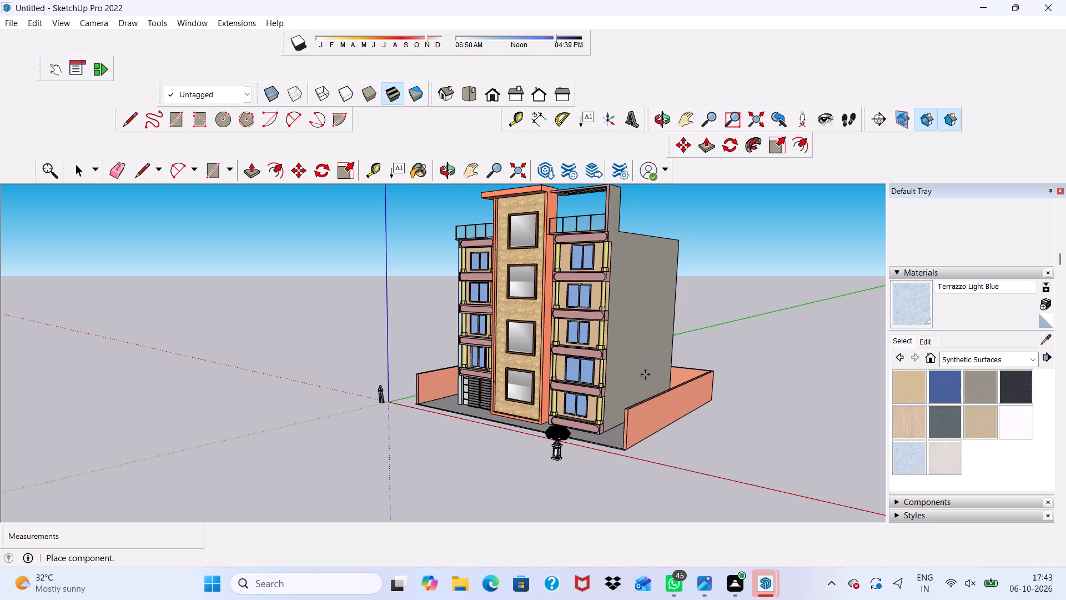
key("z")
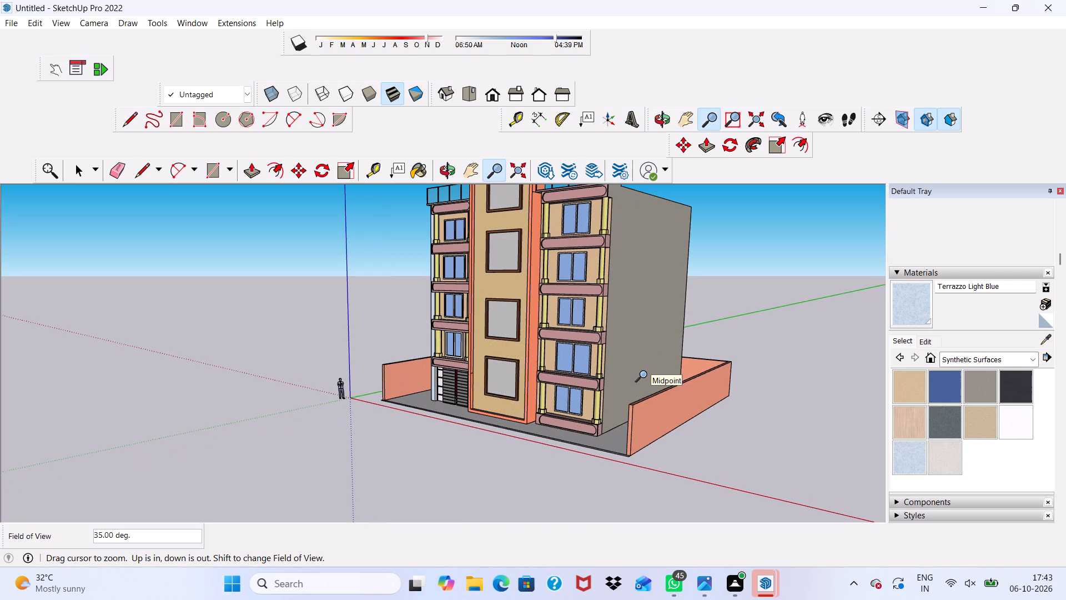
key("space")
Look through the Downloads folder's importable files for a landscaping or site component for the building's surroundings.
scroll(649, 376, "down", 7)
scroll(726, 392, "up", 1)
scroll(713, 401, "down", 1)
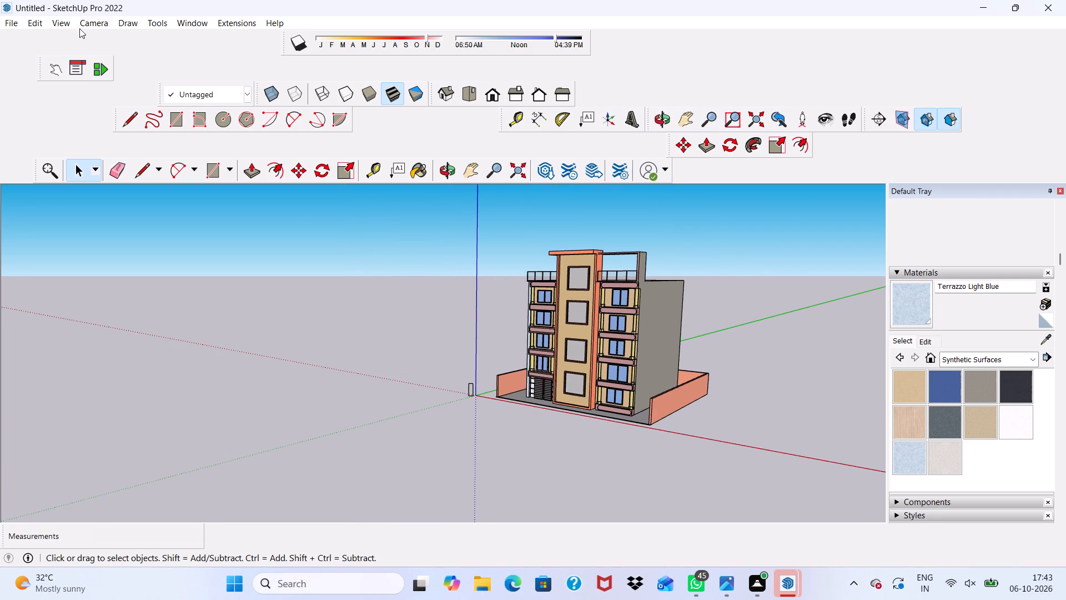
left_click(19, 18)
scroll(543, 589, "up", 1)
scroll(509, 531, "down", 1)
middle_click_drag(520, 443, 635, 438)
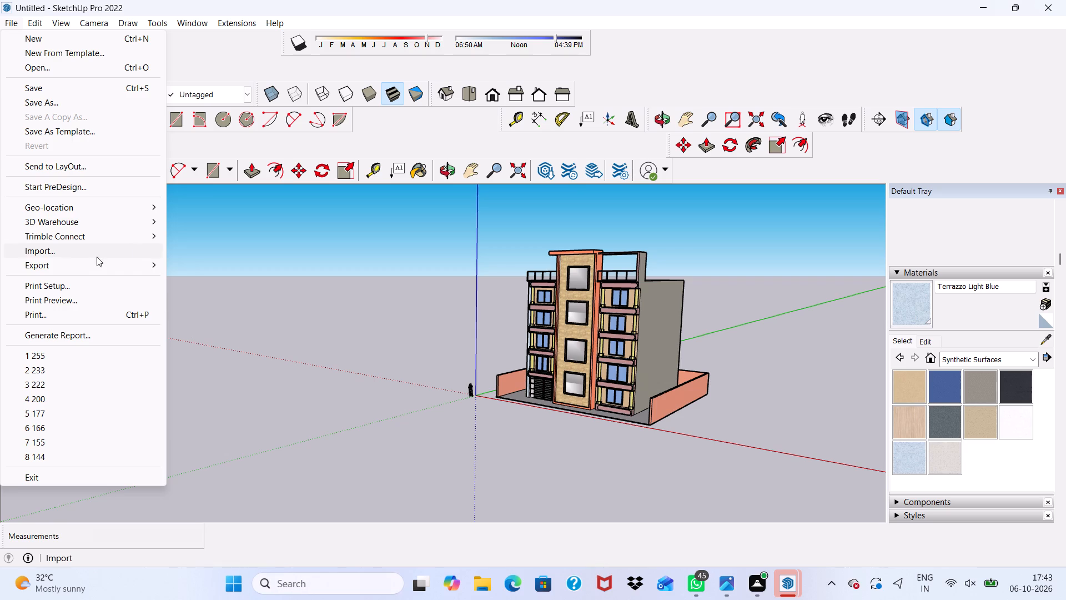
left_click(92, 254)
scroll(524, 293, "up", 1)
scroll(524, 293, "down", 1)
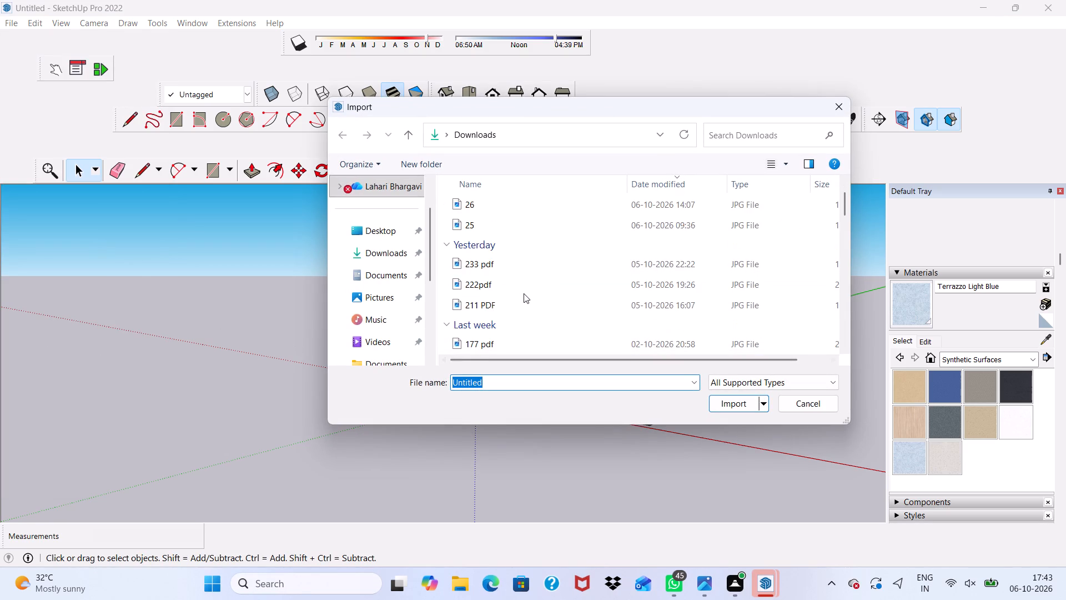
scroll(524, 293, "down", 5)
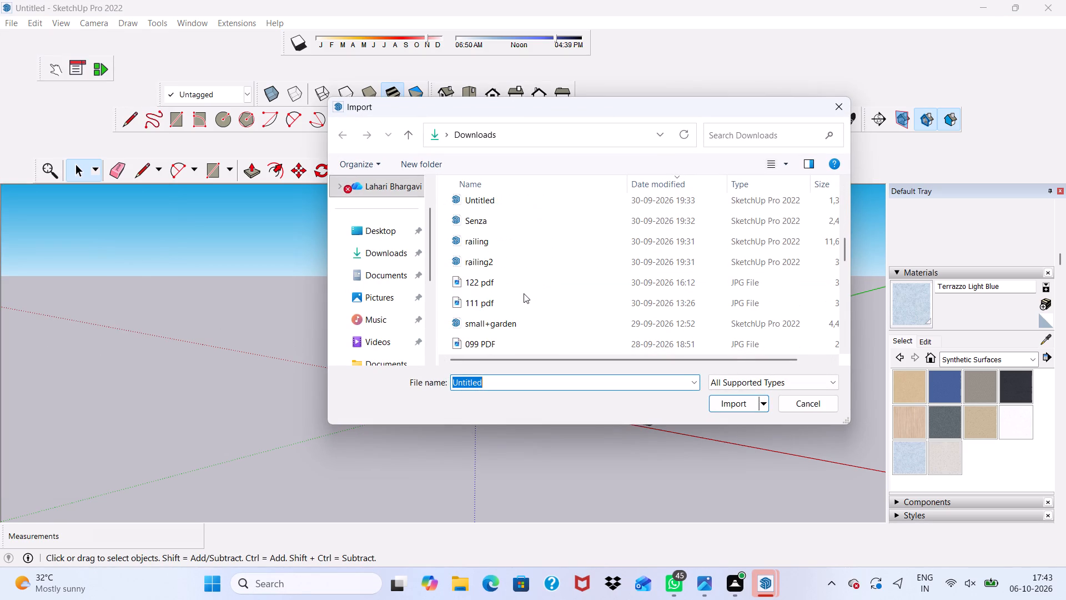
scroll(524, 293, "down", 2)
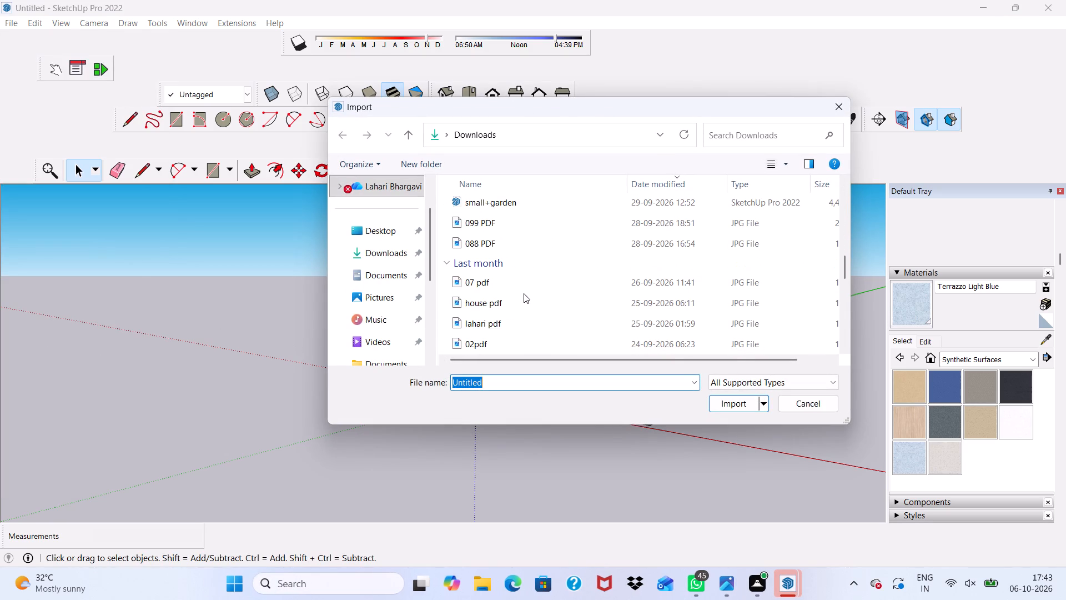
scroll(524, 293, "down", 2)
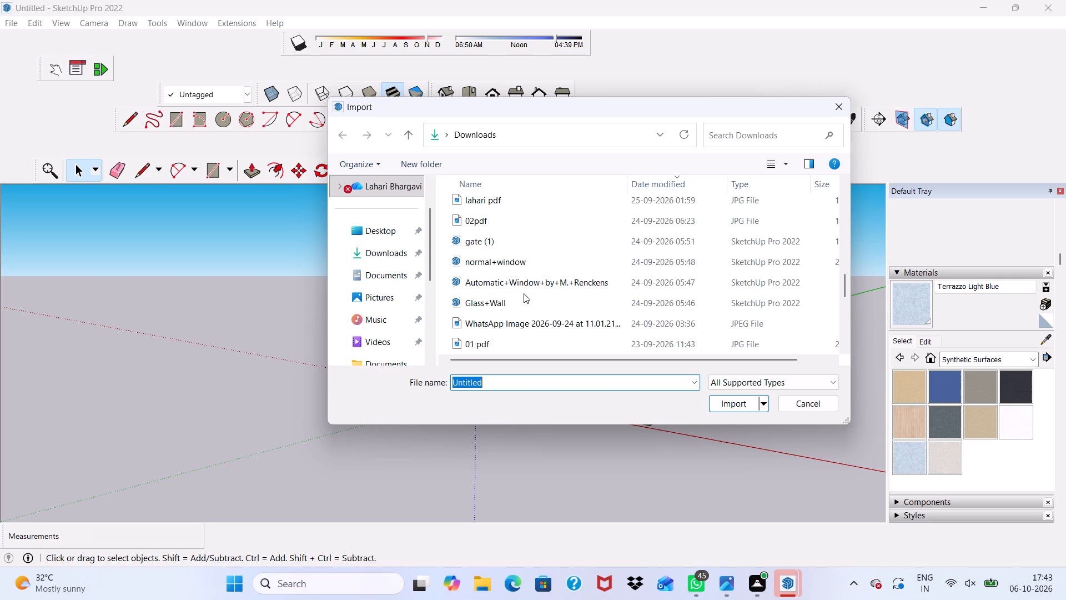
scroll(524, 293, "down", 3)
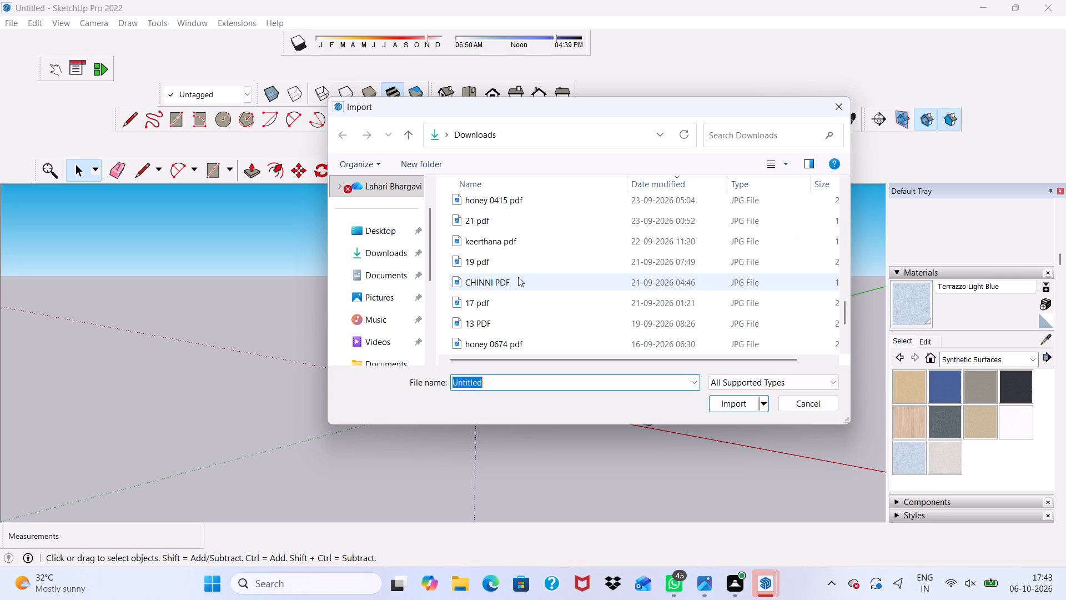
scroll(518, 277, "down", 2)
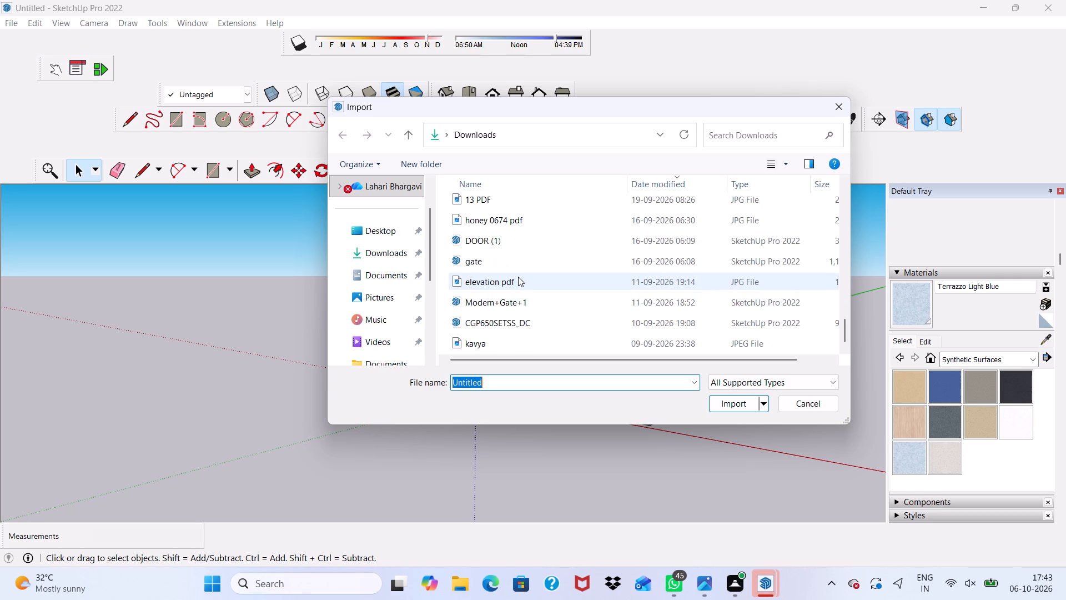
scroll(510, 305, "down", 5)
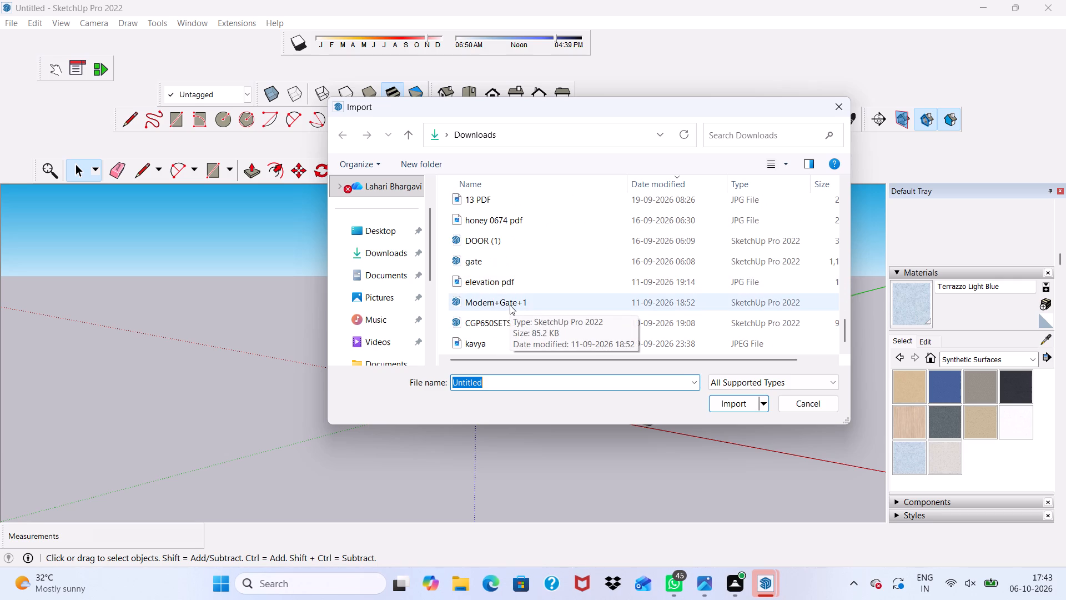
scroll(489, 335, "up", 1)
scroll(489, 335, "down", 10)
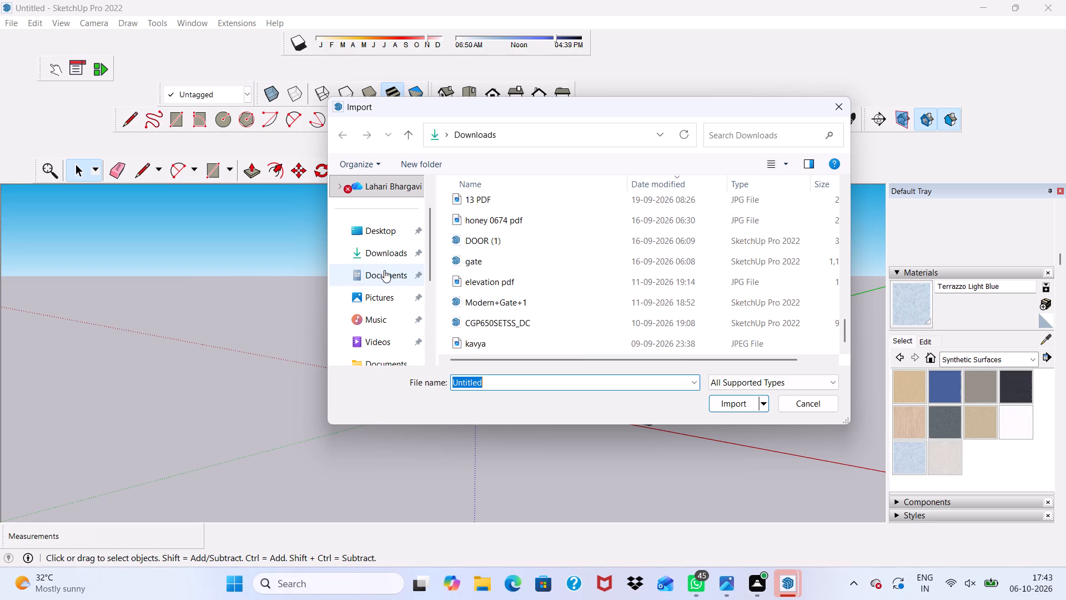
Look through the Documents folder's importable files for a suitable site component.
left_click(384, 269)
scroll(516, 226, "down", 2)
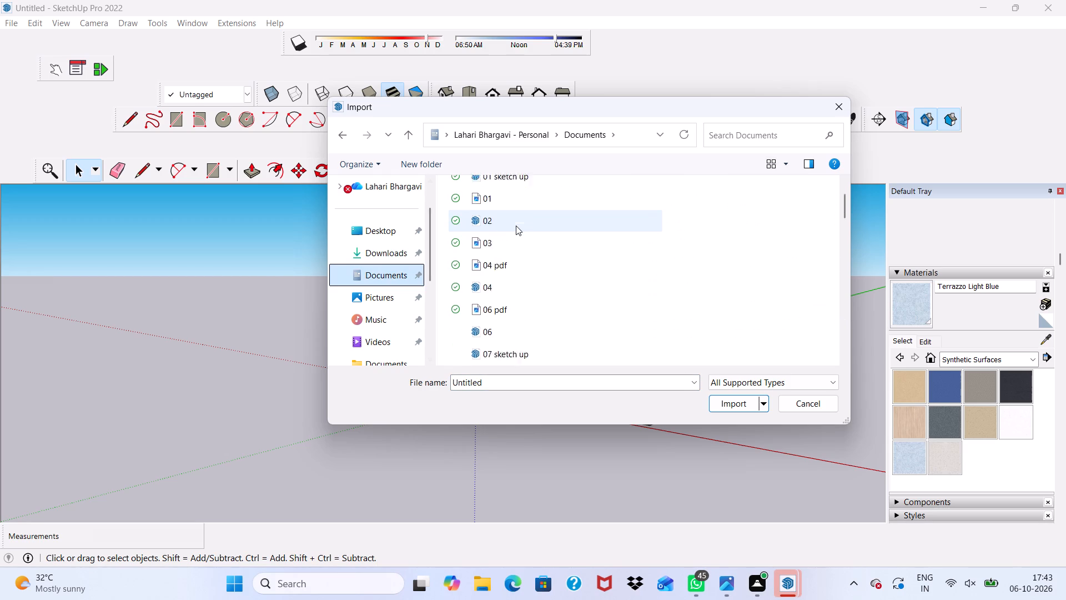
scroll(516, 226, "down", 6)
scroll(516, 226, "up", 1)
scroll(516, 226, "down", 3)
scroll(516, 226, "up", 1)
scroll(516, 226, "down", 4)
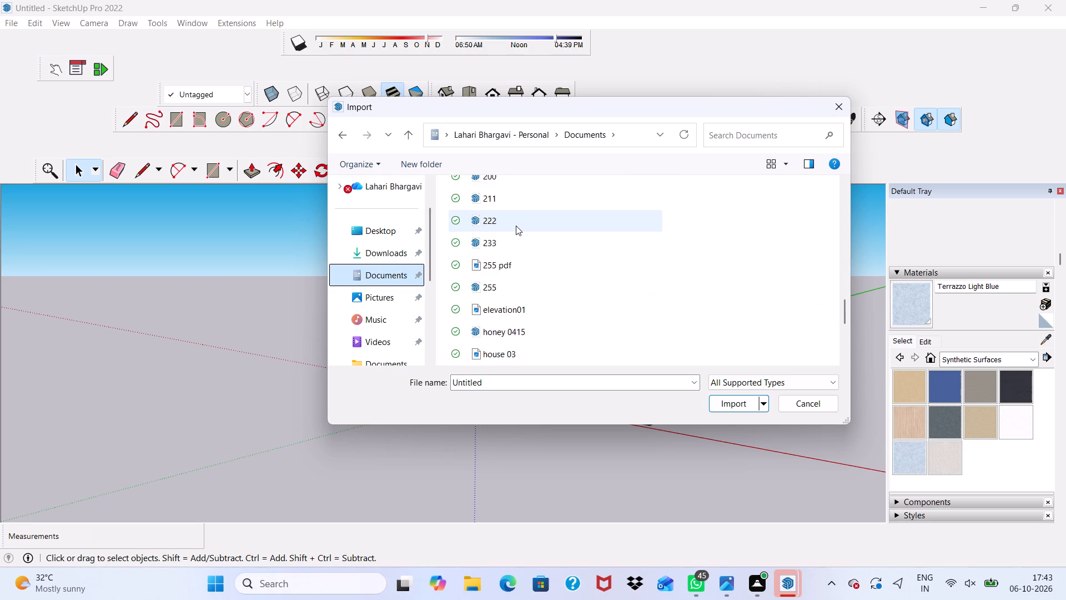
scroll(516, 226, "down", 3)
scroll(516, 226, "up", 1)
scroll(516, 226, "down", 2)
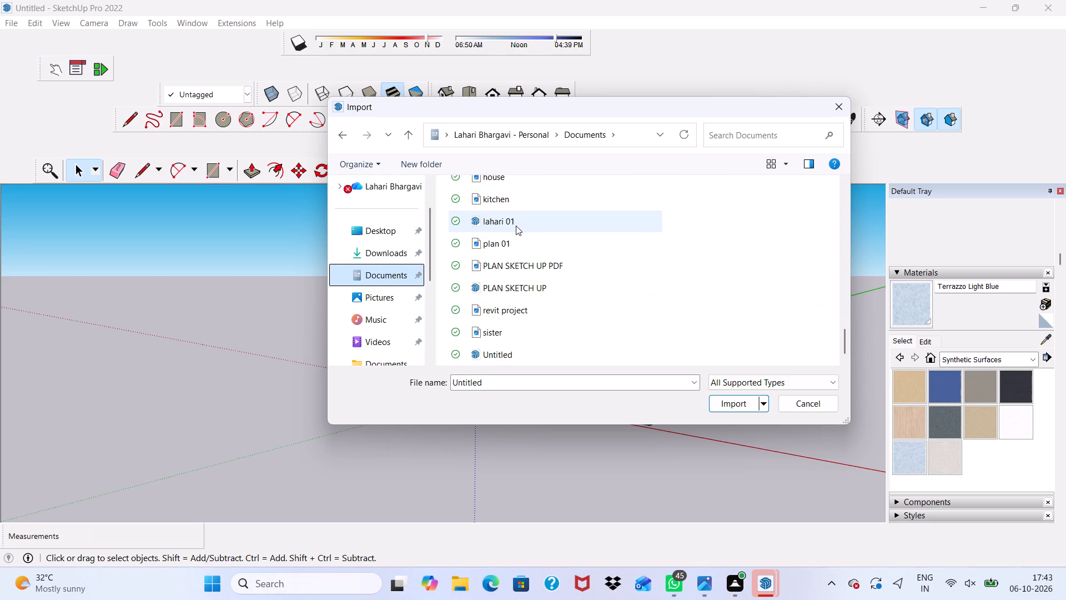
scroll(516, 226, "down", 5)
scroll(516, 226, "up", 1)
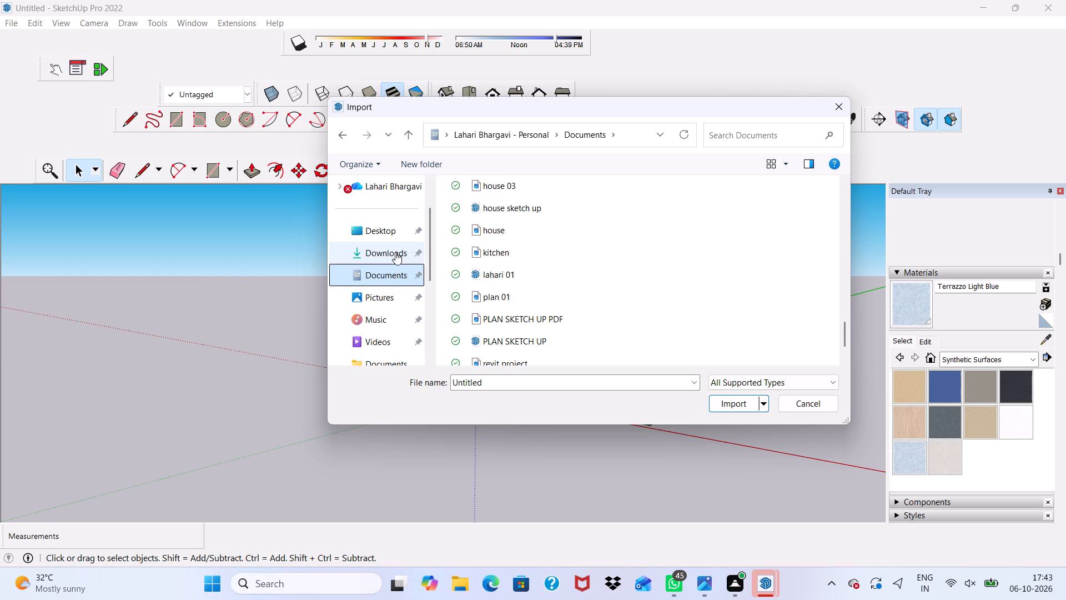
Check the Downloads folder again for a suitable component, and close the import without choosing a file.
left_click(395, 252)
scroll(395, 253, "down", 1)
scroll(571, 281, "down", 3)
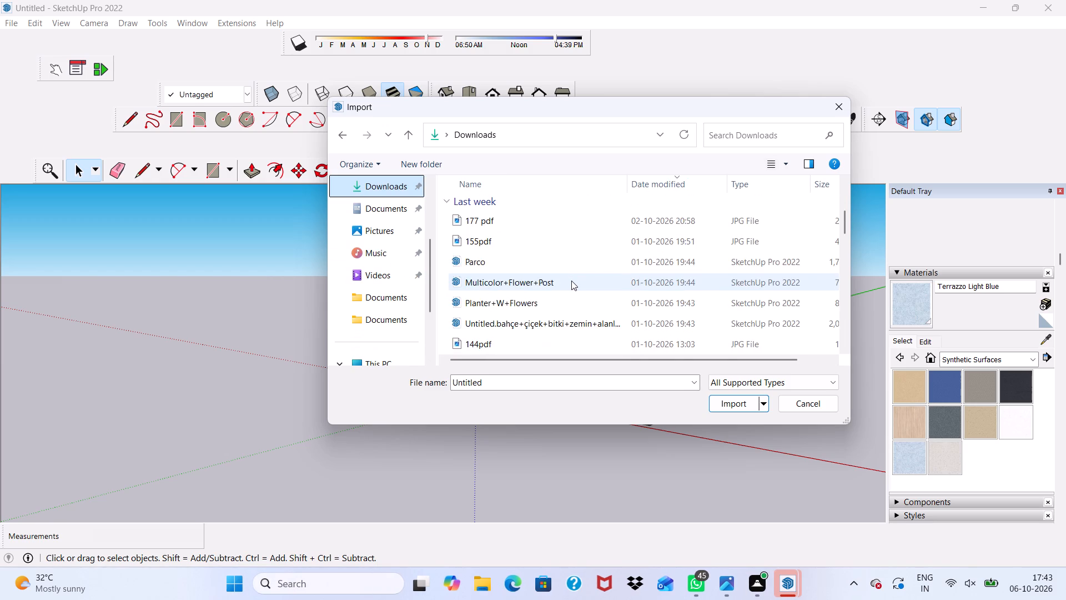
scroll(571, 281, "down", 2)
scroll(571, 281, "up", 1)
scroll(571, 281, "down", 5)
scroll(571, 281, "up", 1)
scroll(571, 281, "down", 3)
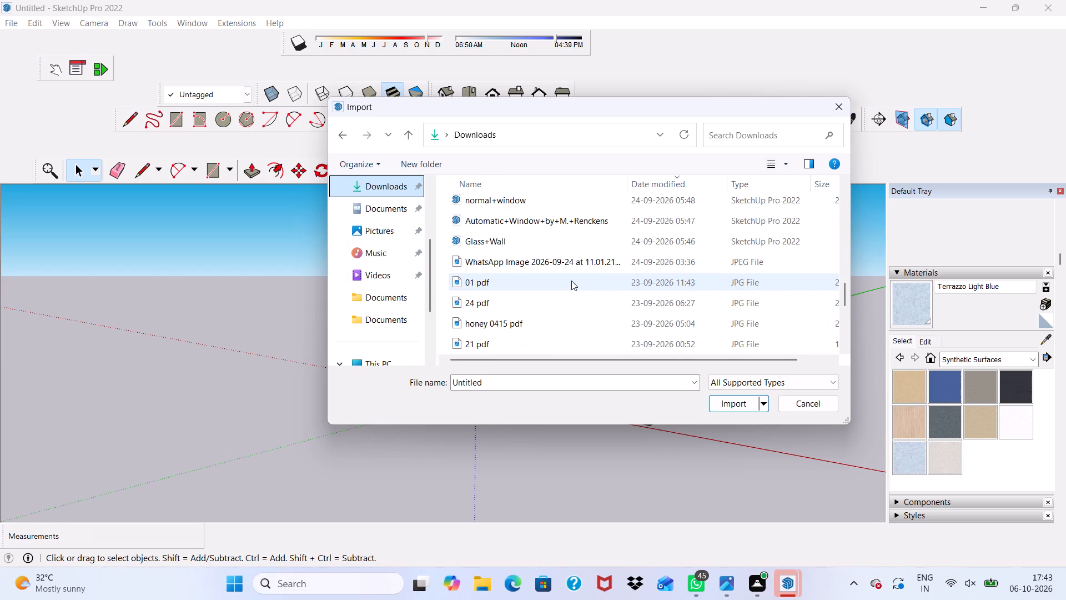
scroll(571, 281, "down", 6)
scroll(571, 281, "up", 1)
scroll(571, 281, "down", 2)
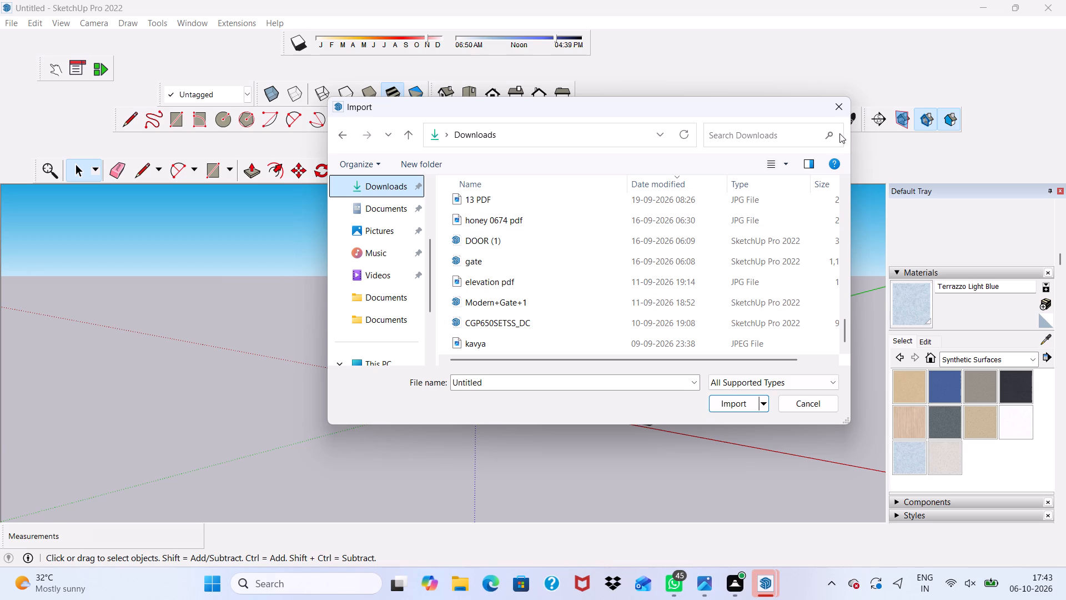
left_click(838, 108)
Examine the building's front facade, compound walls and the open ground around them from several angles.
scroll(623, 407, "up", 2)
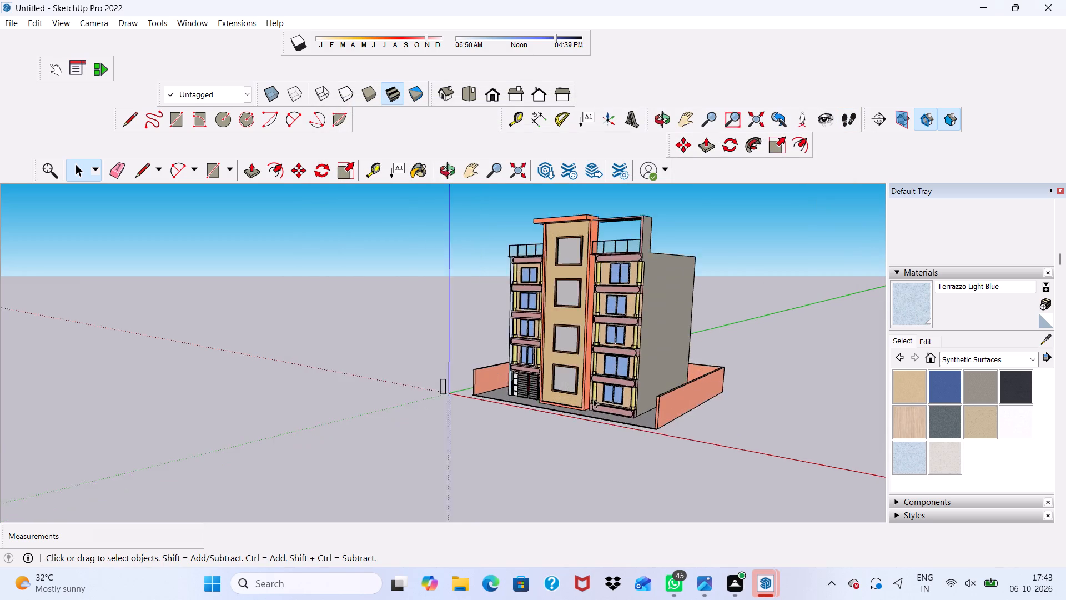
scroll(587, 394, "up", 3)
middle_click_drag(502, 385, 597, 463)
scroll(512, 359, "up", 4)
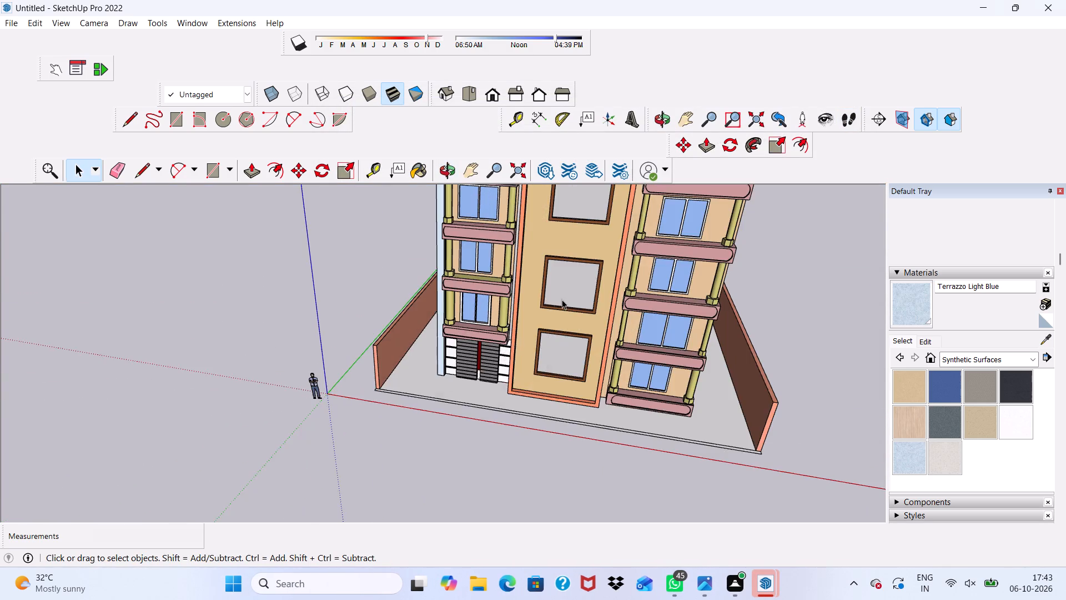
scroll(562, 299, "down", 12)
middle_click_drag(562, 299, 601, 170)
scroll(600, 266, "up", 11)
scroll(550, 342, "down", 1)
scroll(550, 342, "up", 1)
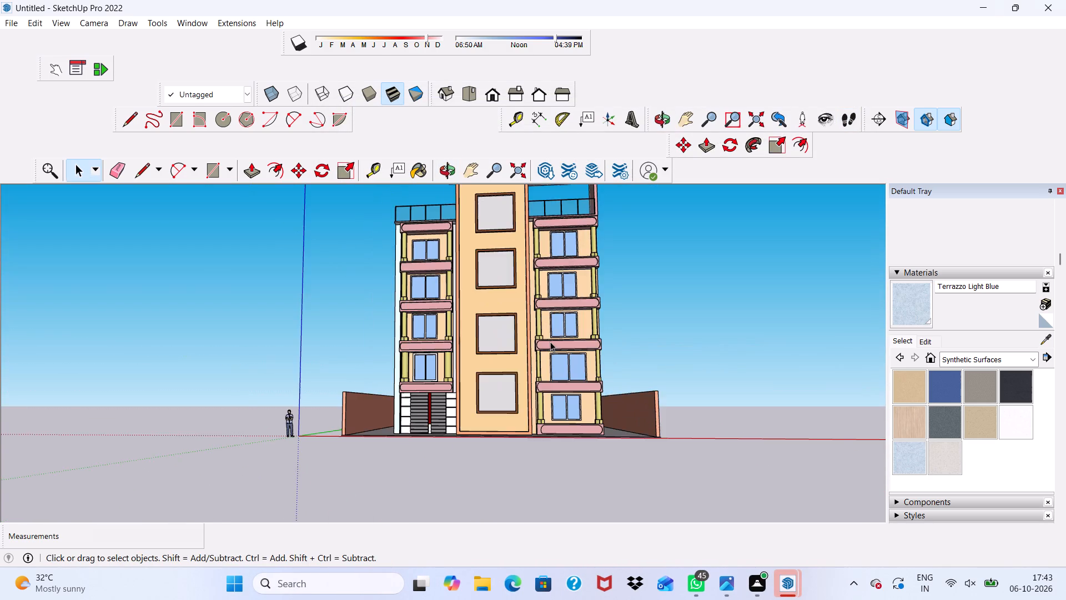
scroll(550, 341, "down", 7)
middle_click_drag(549, 341, 577, 439)
scroll(549, 341, "down", 1)
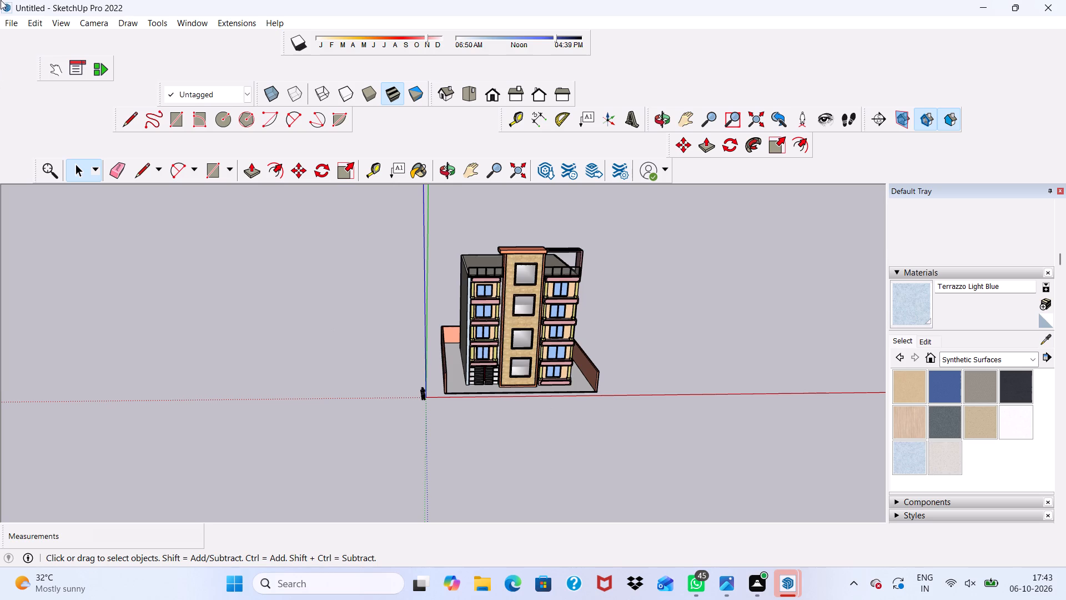
left_click(8, 23)
left_click(286, 233)
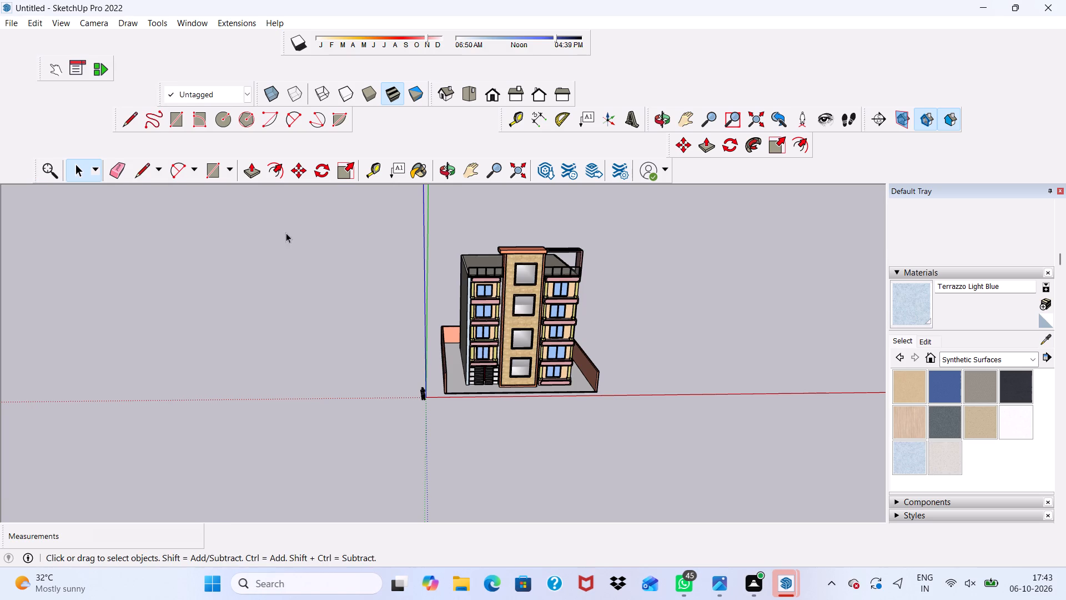
Switch to Microsoft Edge and open the 3D Warehouse website through a search for 3d warehouse.
left_click(541, 169)
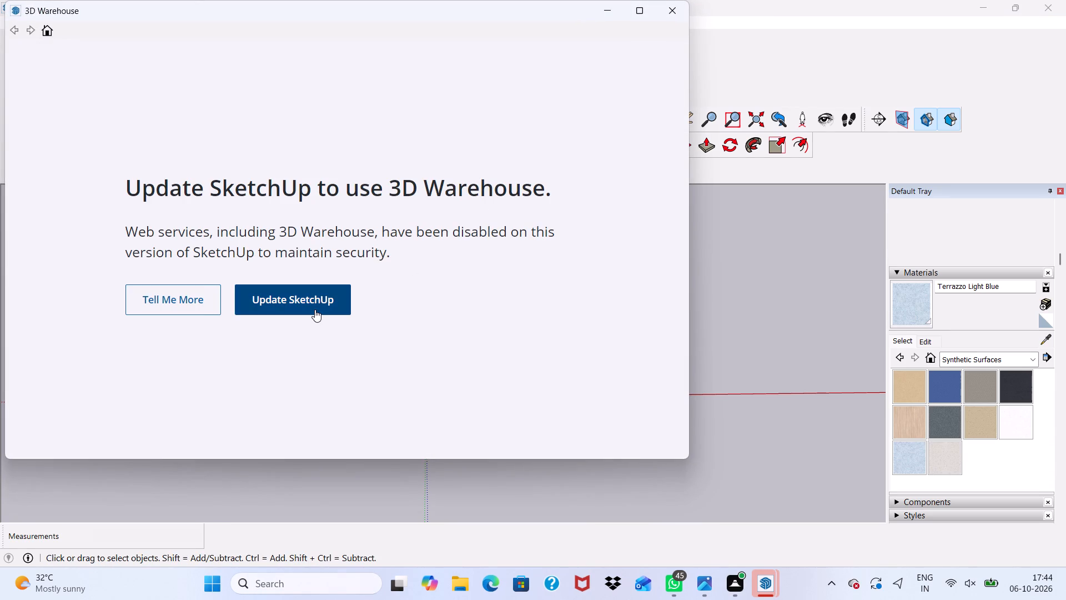
left_click(314, 309)
left_click(298, 57)
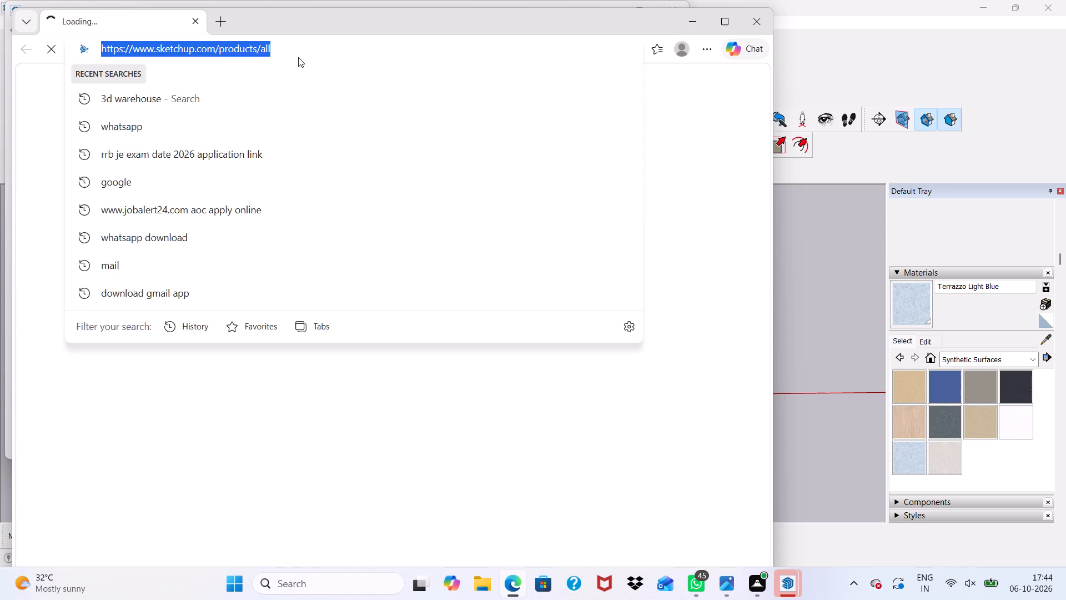
left_click(97, 132)
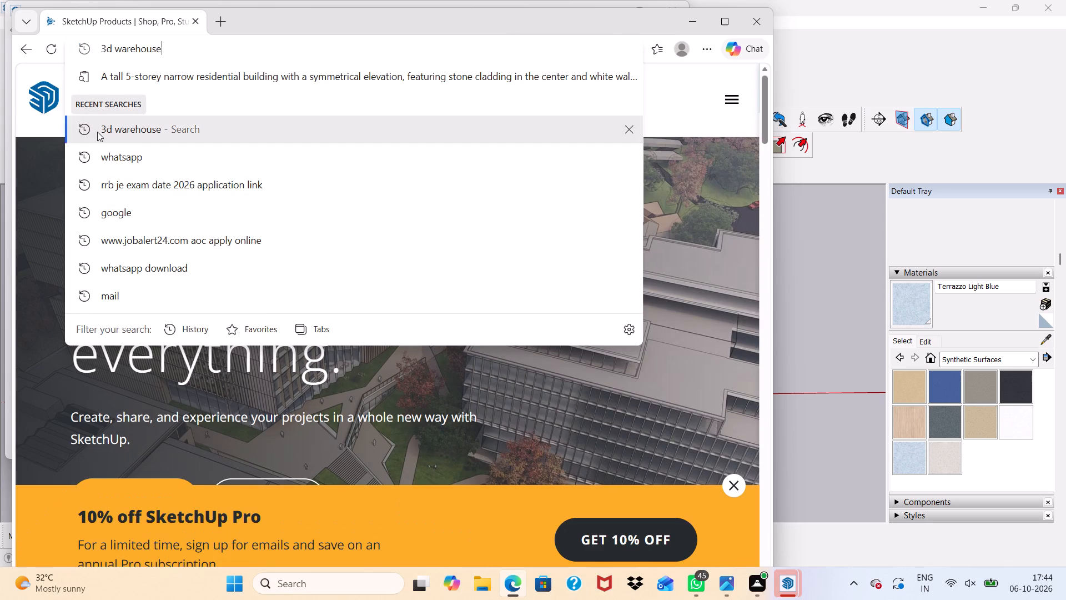
left_click(135, 242)
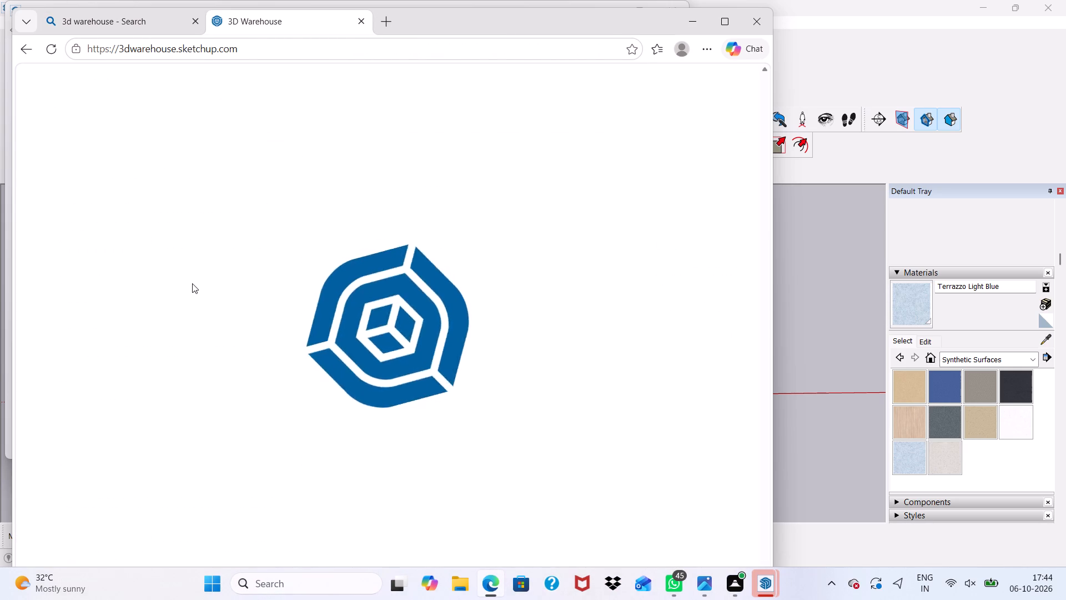
Search the 3D Warehouse for garden flowers and look over the model results.
scroll(192, 283, "down", 1)
scroll(307, 277, "down", 3)
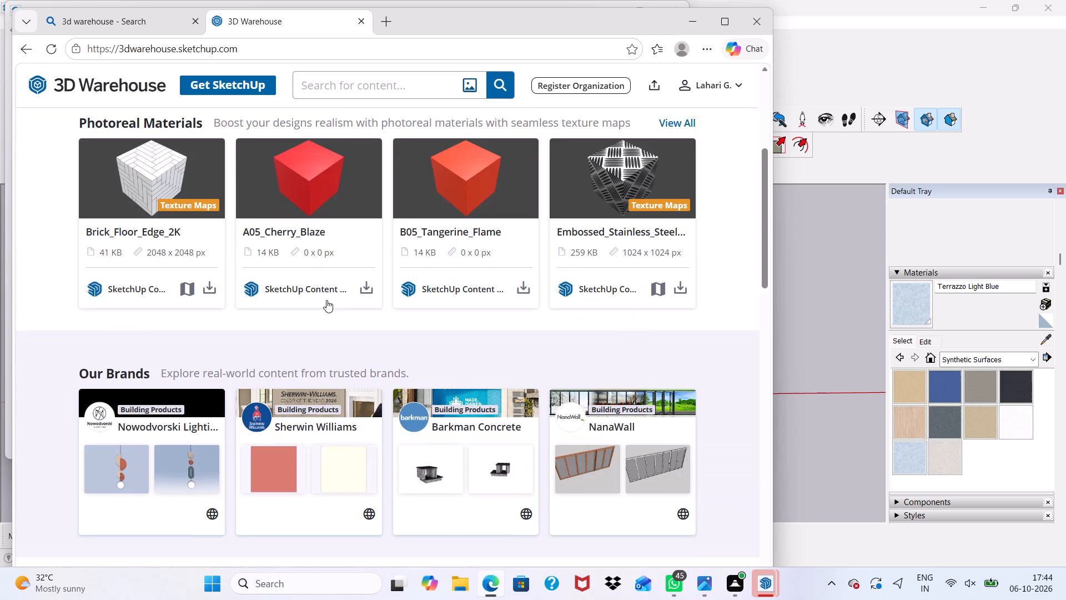
scroll(326, 300, "down", 4)
scroll(365, 347, "down", 4)
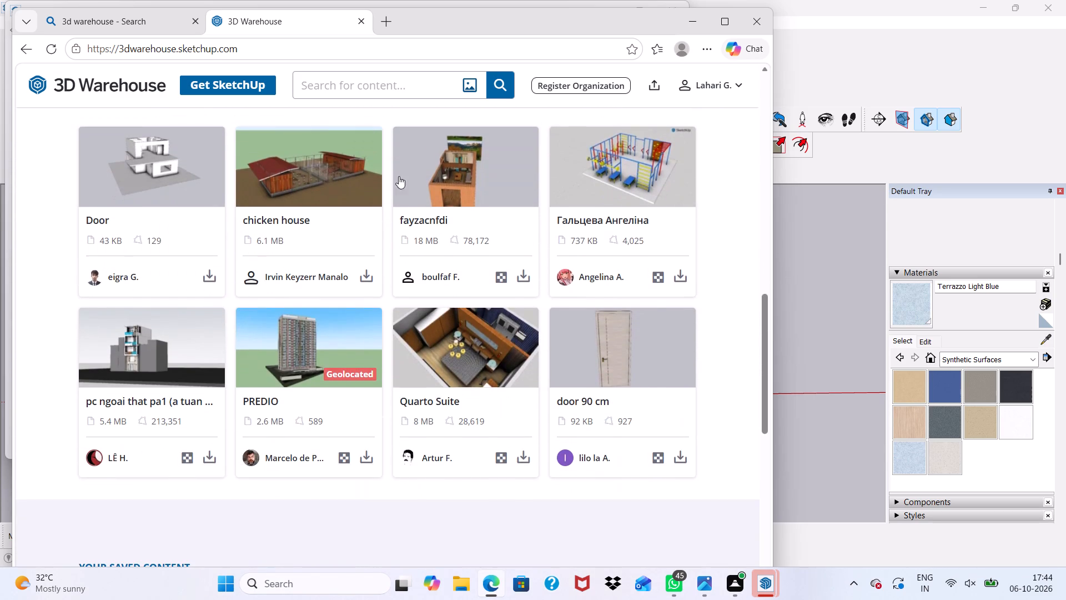
left_click(399, 84)
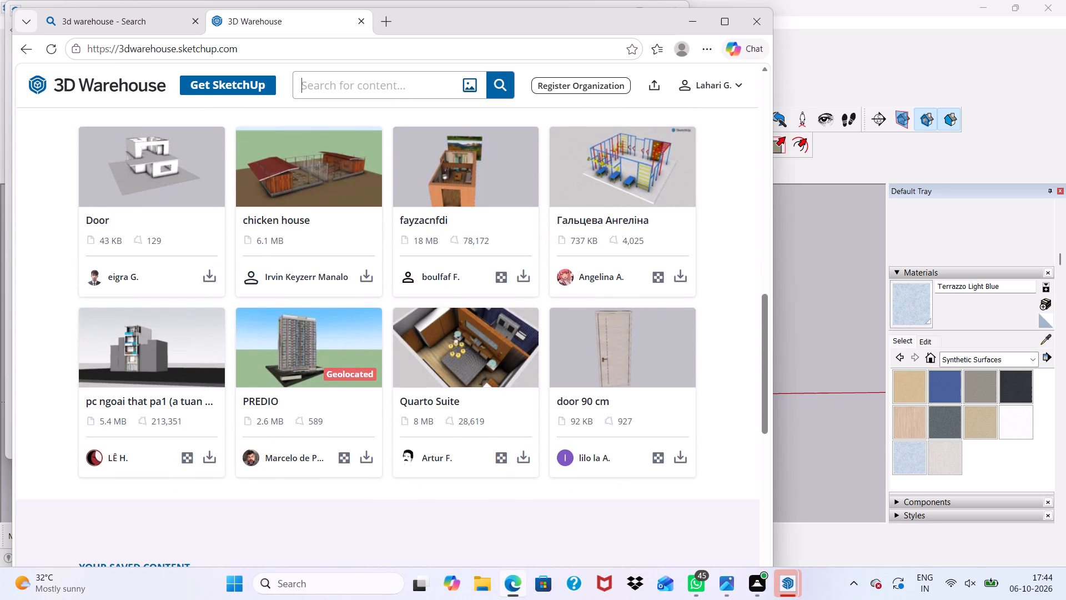
type("garden flo")
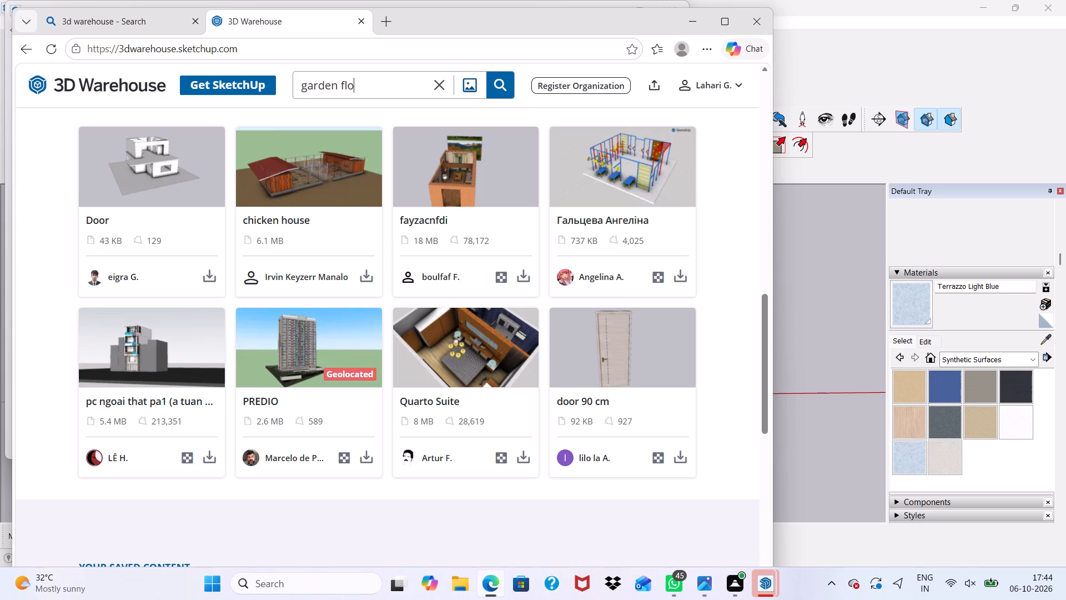
key("BackSpace")
key("BackSpace")
type("lowers")
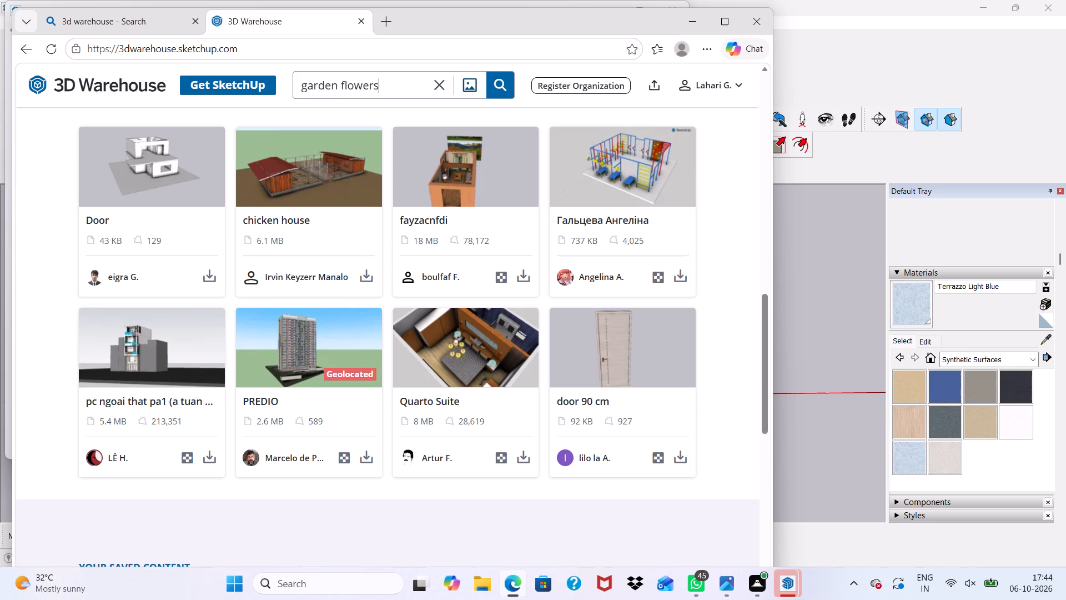
left_click(511, 81)
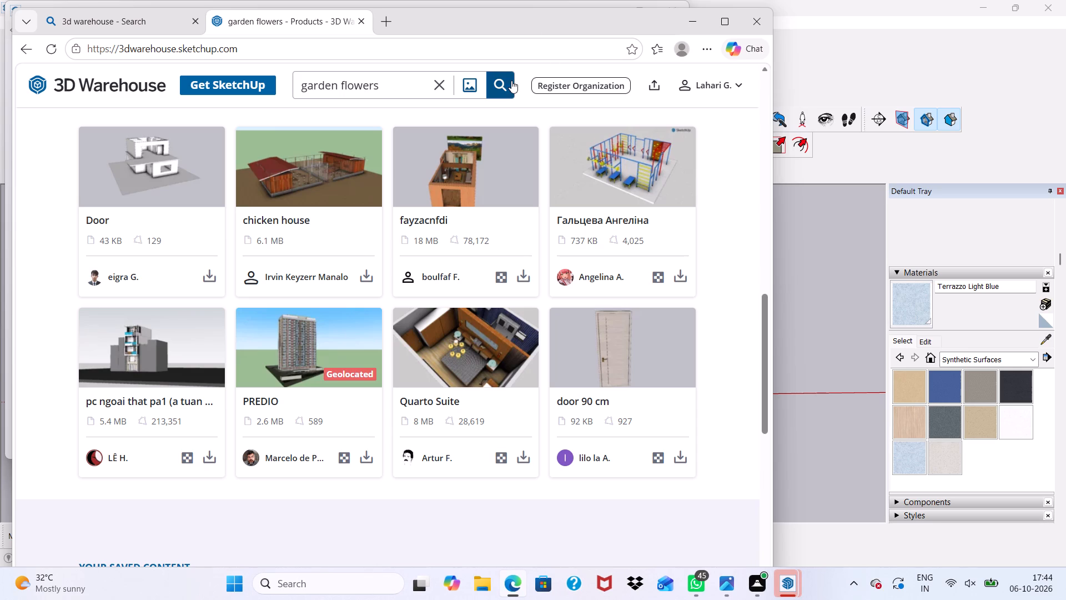
scroll(511, 80, "down", 1)
scroll(252, 269, "up", 2)
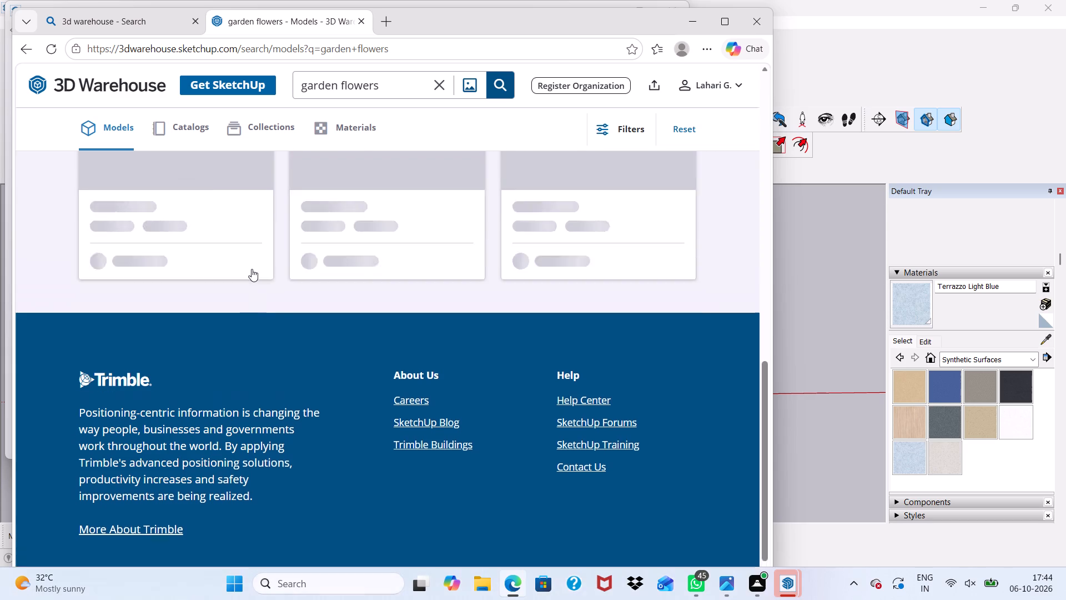
scroll(252, 269, "up", 2)
scroll(323, 293, "up", 4)
scroll(379, 262, "up", 4)
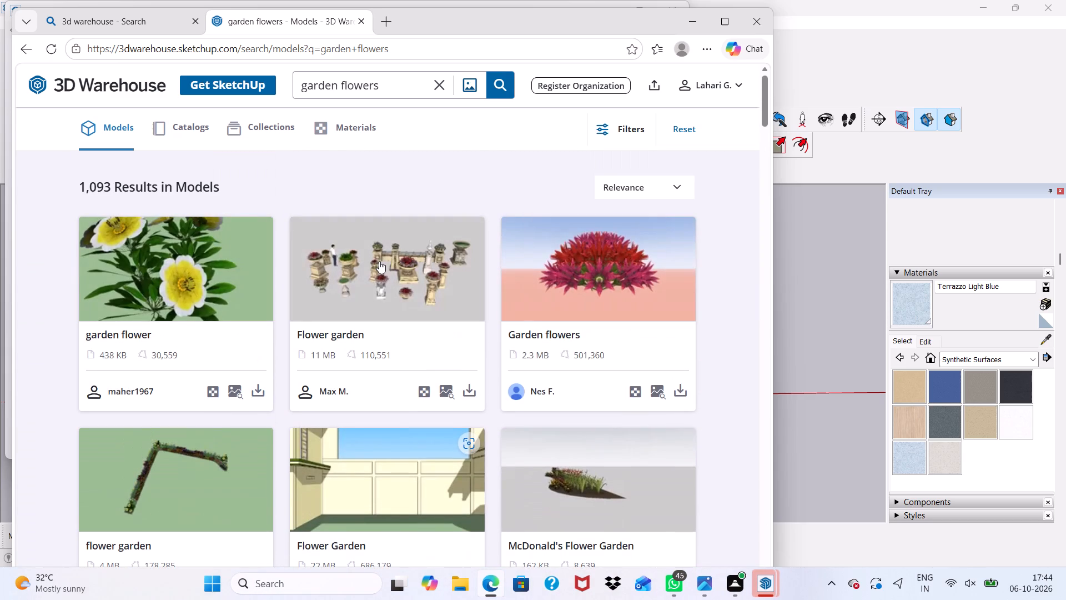
Look through the garden flowers model results for a flowering plant suited to the building's landscaping.
scroll(379, 261, "down", 2)
scroll(379, 261, "up", 2)
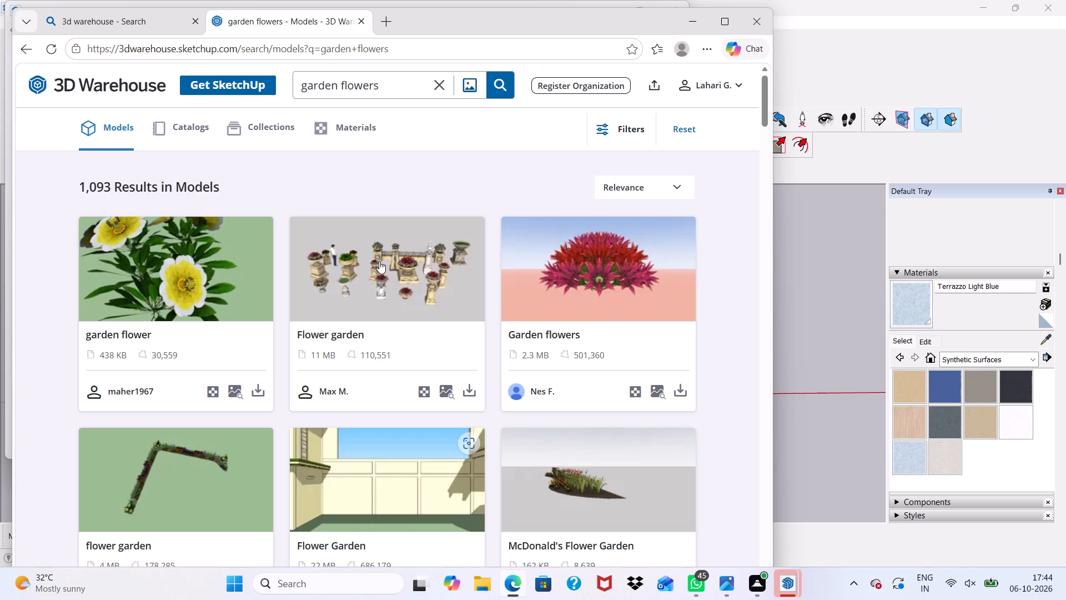
scroll(379, 263, "down", 9)
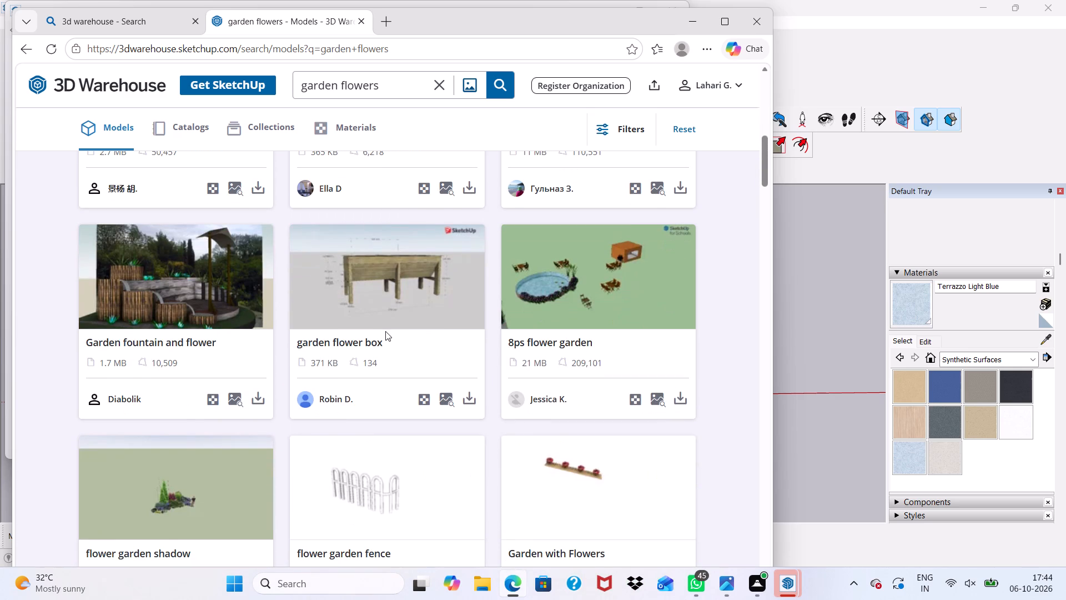
scroll(380, 317, "down", 2)
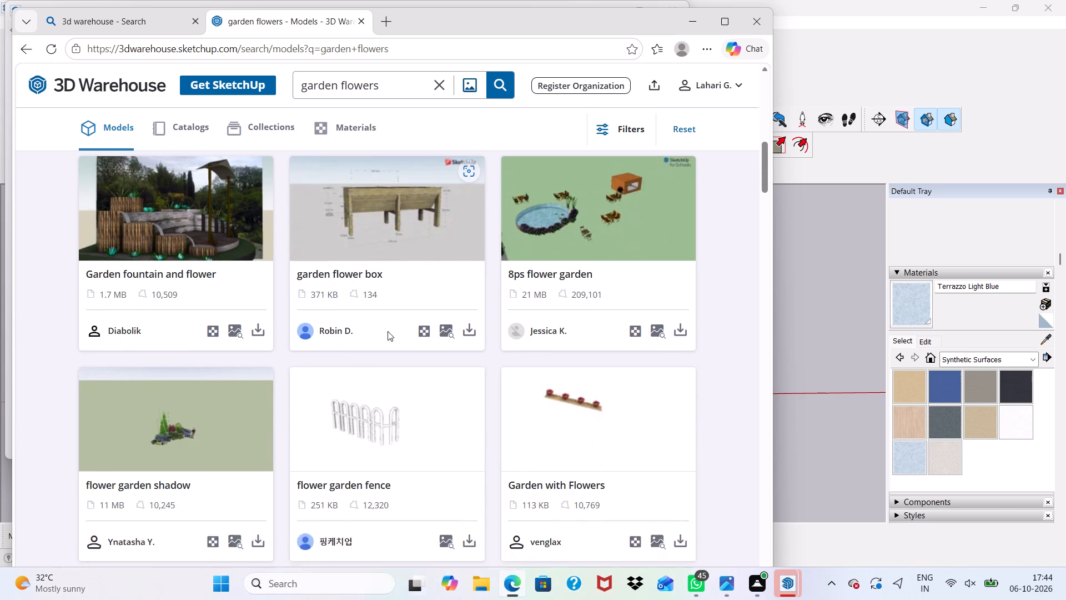
scroll(441, 359, "up", 3)
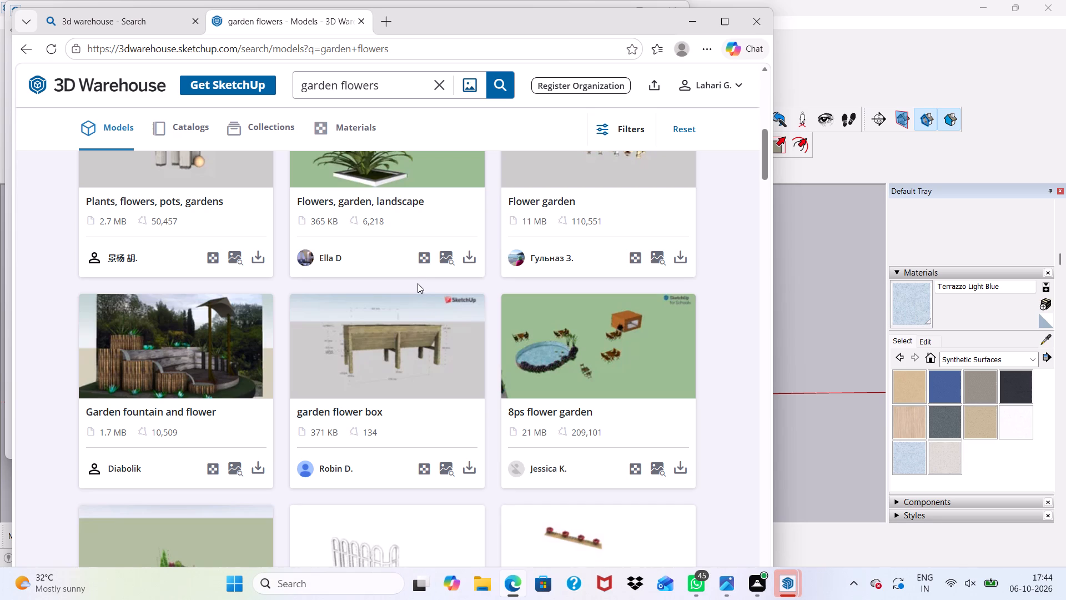
scroll(379, 350, "down", 3)
scroll(389, 376, "up", 1)
scroll(395, 378, "down", 1)
scroll(395, 378, "up", 1)
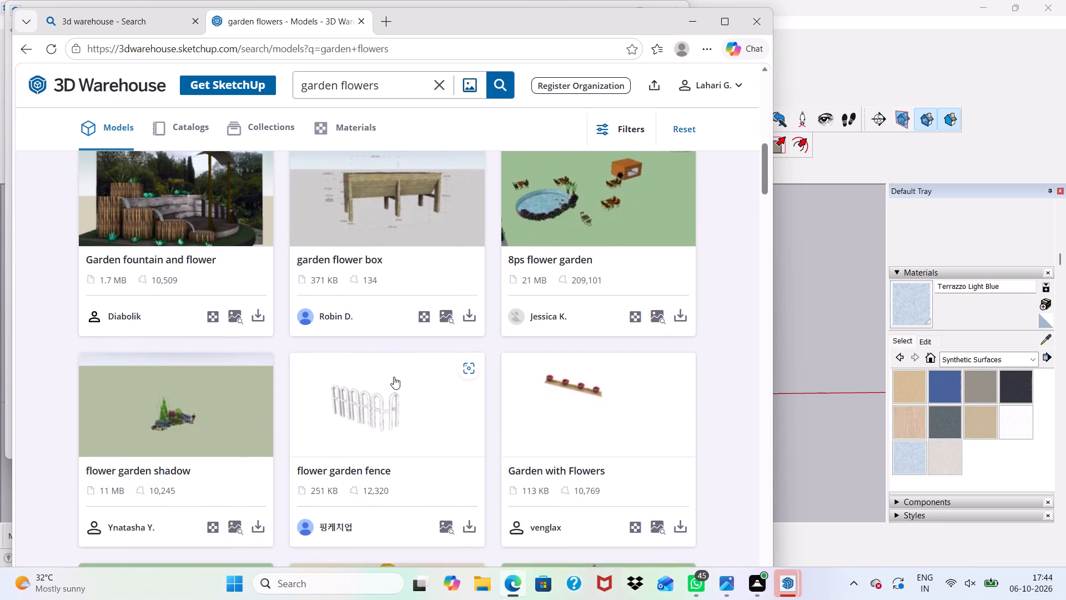
scroll(404, 336, "down", 3)
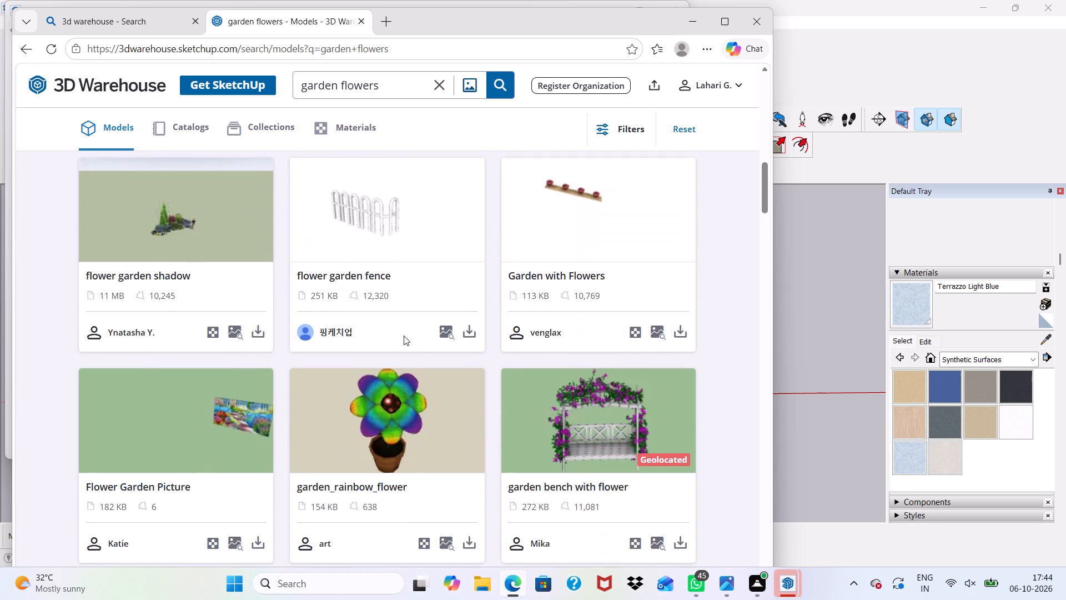
scroll(404, 336, "down", 4)
scroll(404, 336, "up", 2)
scroll(404, 336, "down", 2)
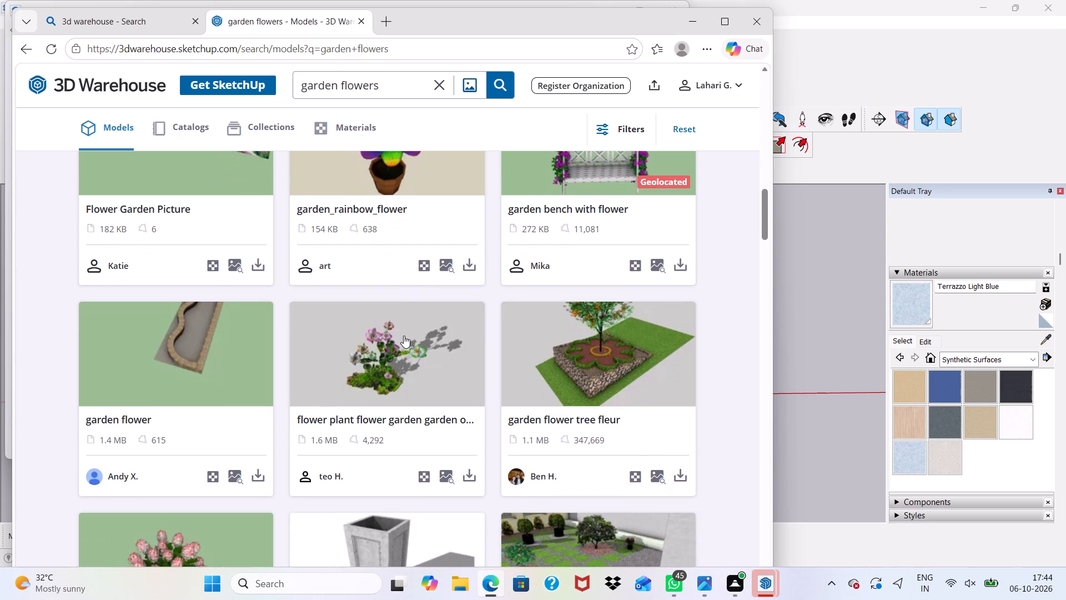
scroll(471, 384, "down", 1)
scroll(471, 384, "up", 1)
scroll(466, 382, "down", 1)
scroll(230, 452, "down", 3)
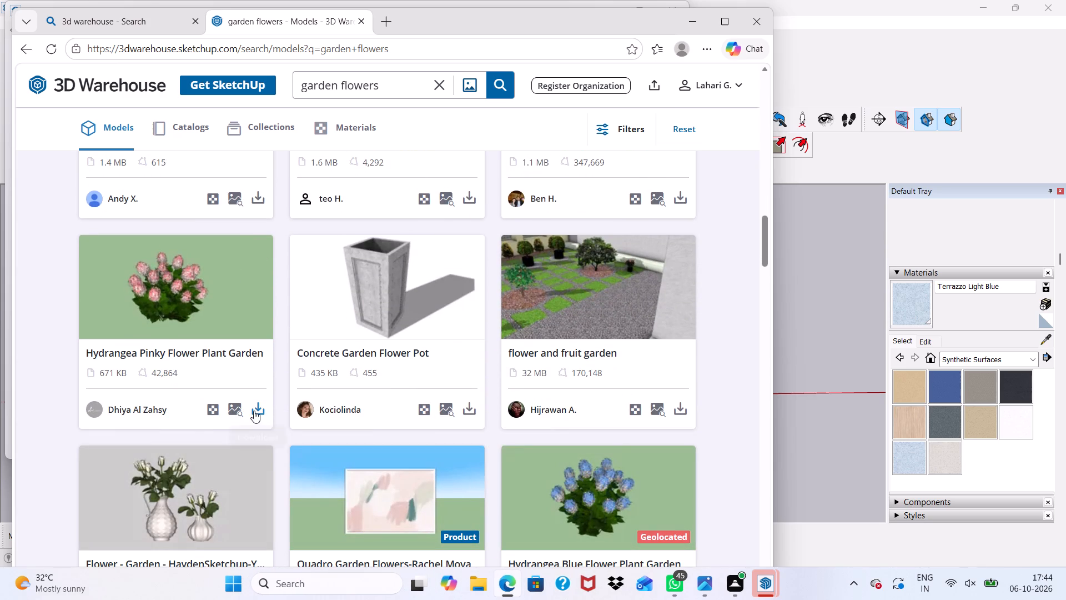
Download the Hydrangea Pinky Flower Plant Garden model as a SketchUp file and dismiss the subscription offer.
scroll(264, 415, "up", 3)
scroll(264, 415, "down", 2)
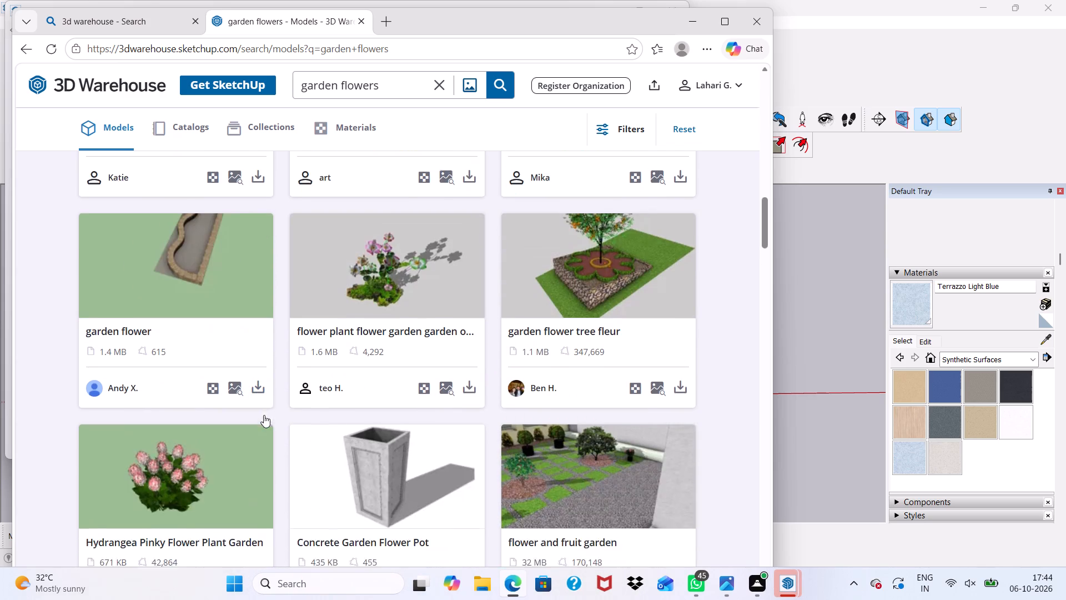
left_click(258, 477)
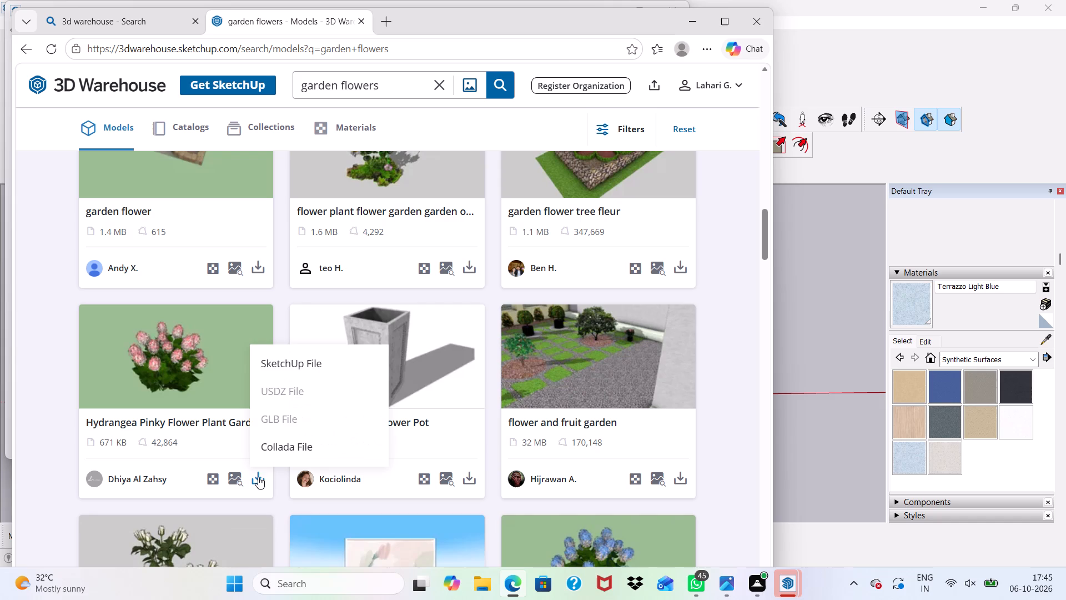
scroll(269, 370, "up", 2)
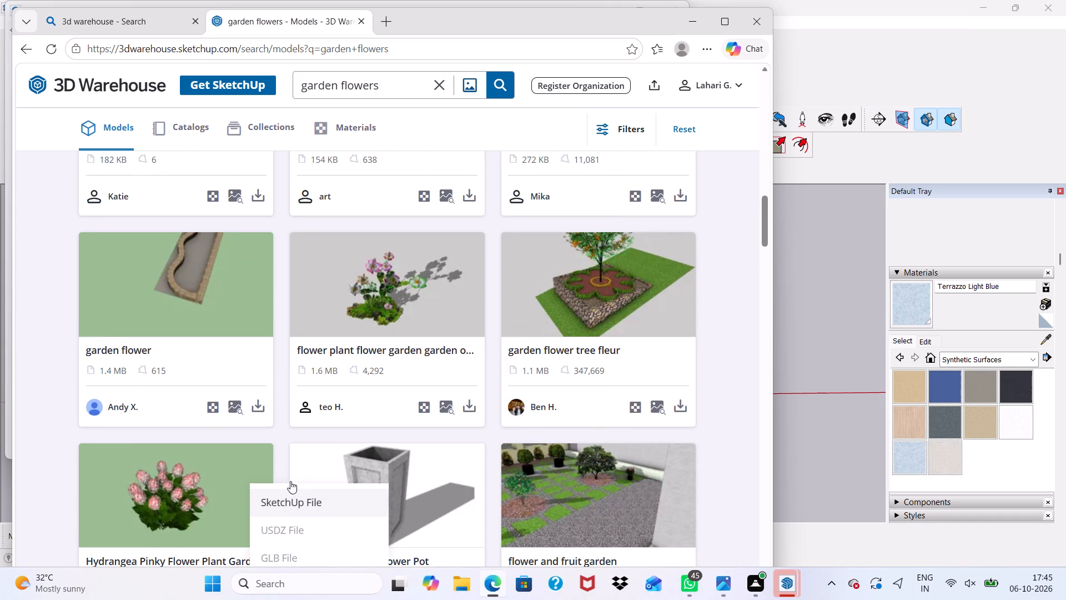
left_click(290, 500)
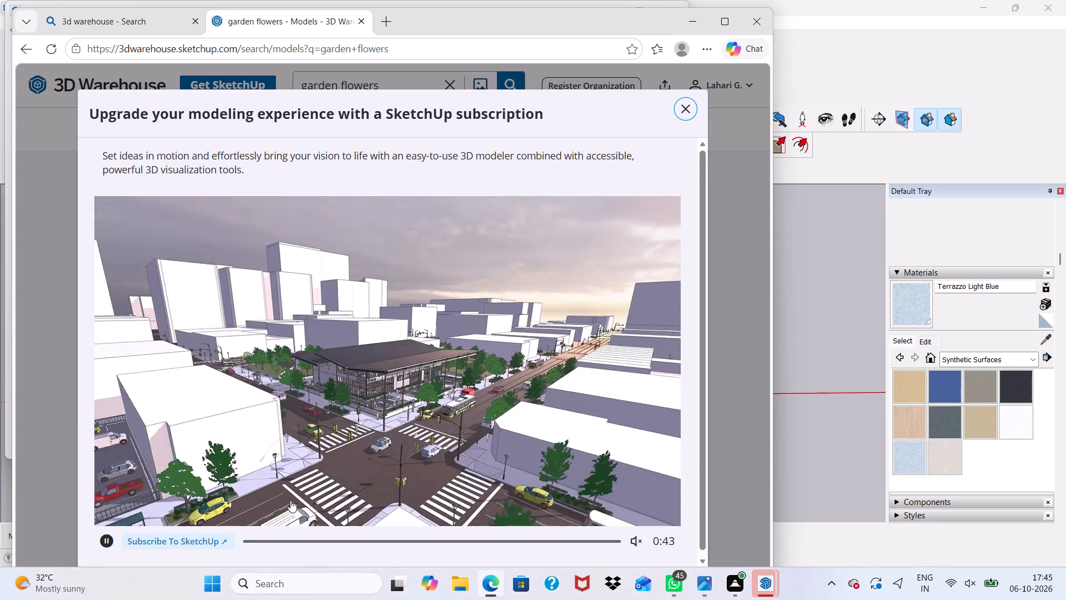
left_click(679, 113)
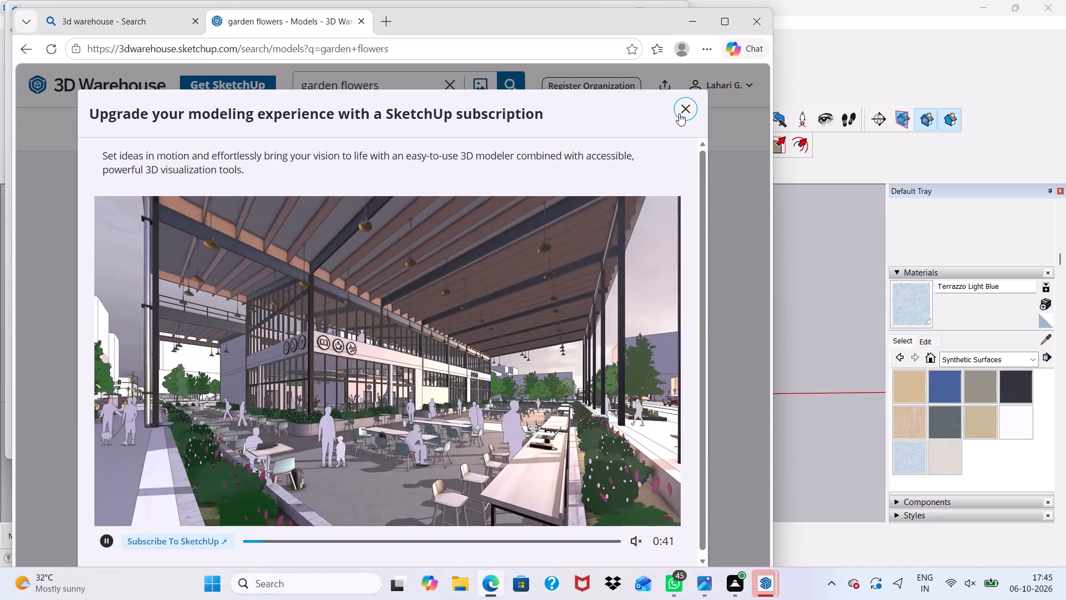
Check further results, return to Hydrangea Pinky Flower Plant Garden and download it again as a SketchUp file, dismissing the subscription offer.
scroll(679, 113, "down", 6)
scroll(662, 236, "down", 3)
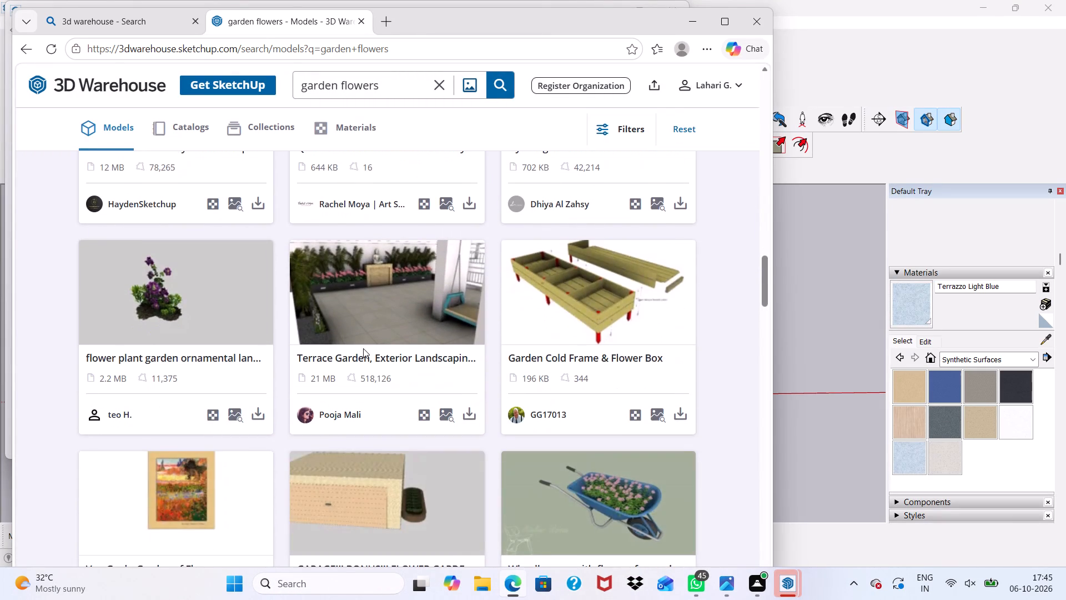
scroll(363, 348, "down", 4)
scroll(208, 319, "up", 4)
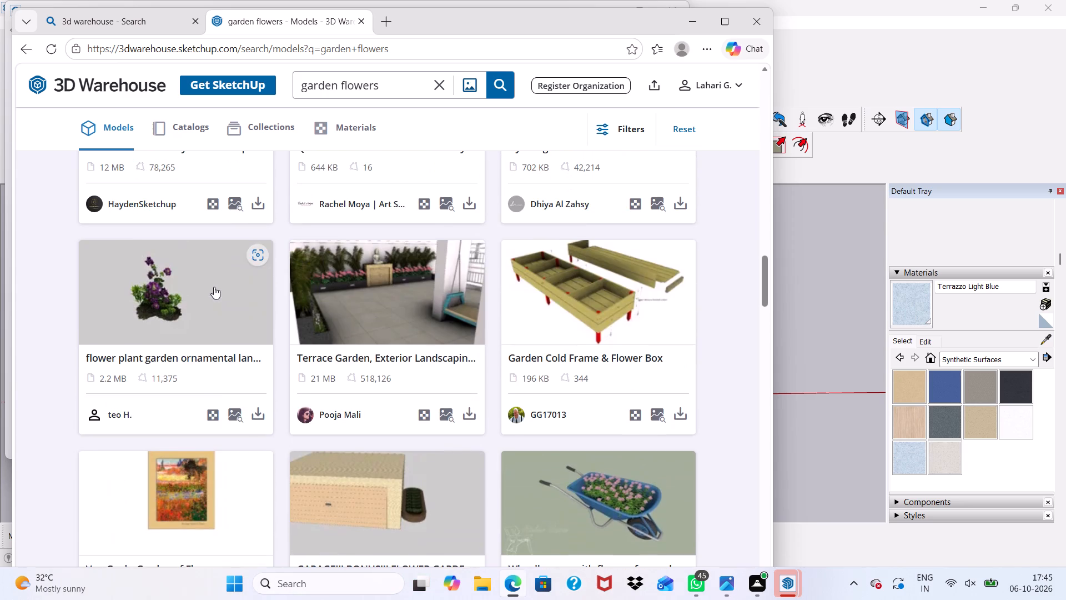
scroll(239, 348, "up", 5)
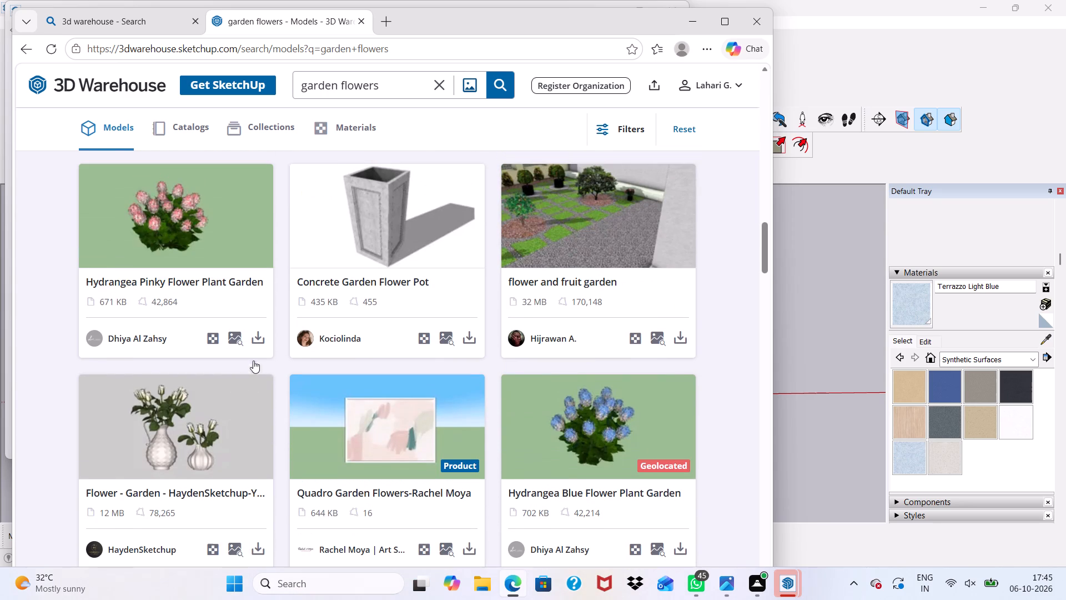
left_click(255, 339)
left_click(258, 370)
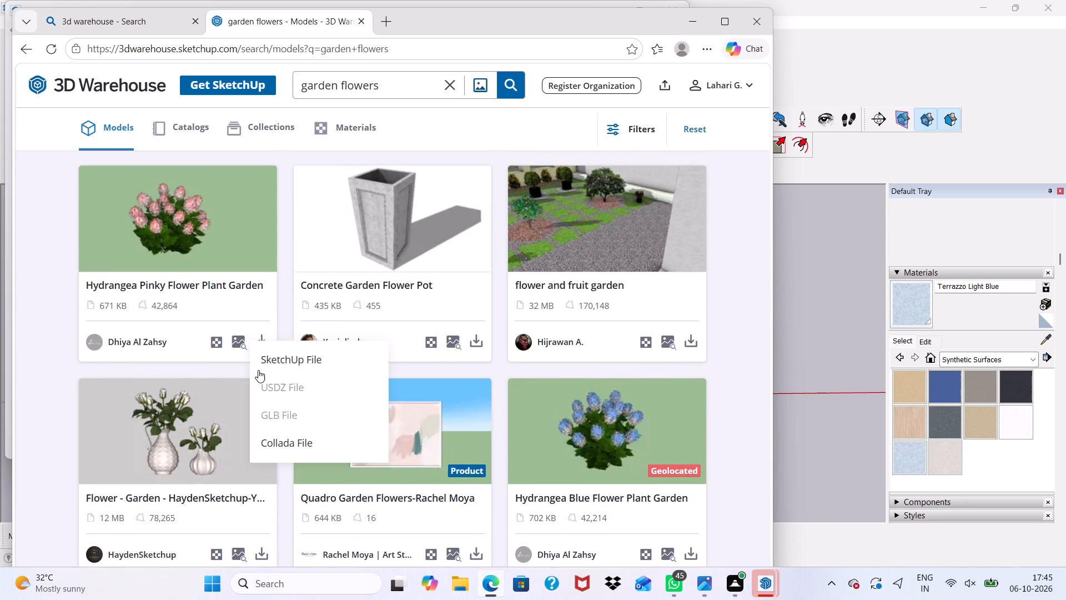
scroll(534, 435, "down", 4)
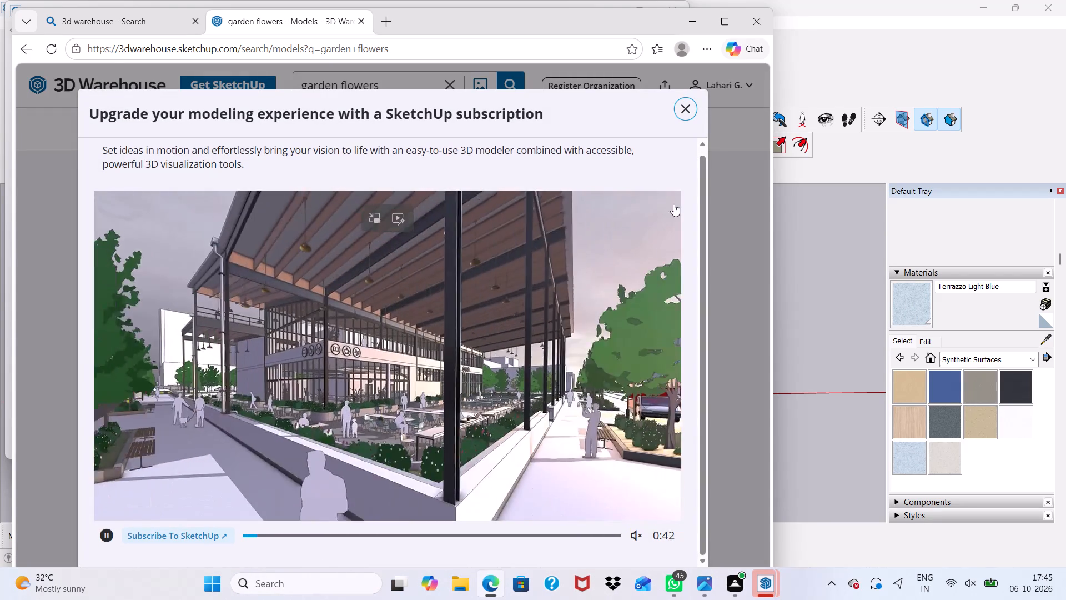
left_click(693, 106)
Look through the remaining garden flowers results to the end of the page for other planting models.
scroll(693, 106, "down", 2)
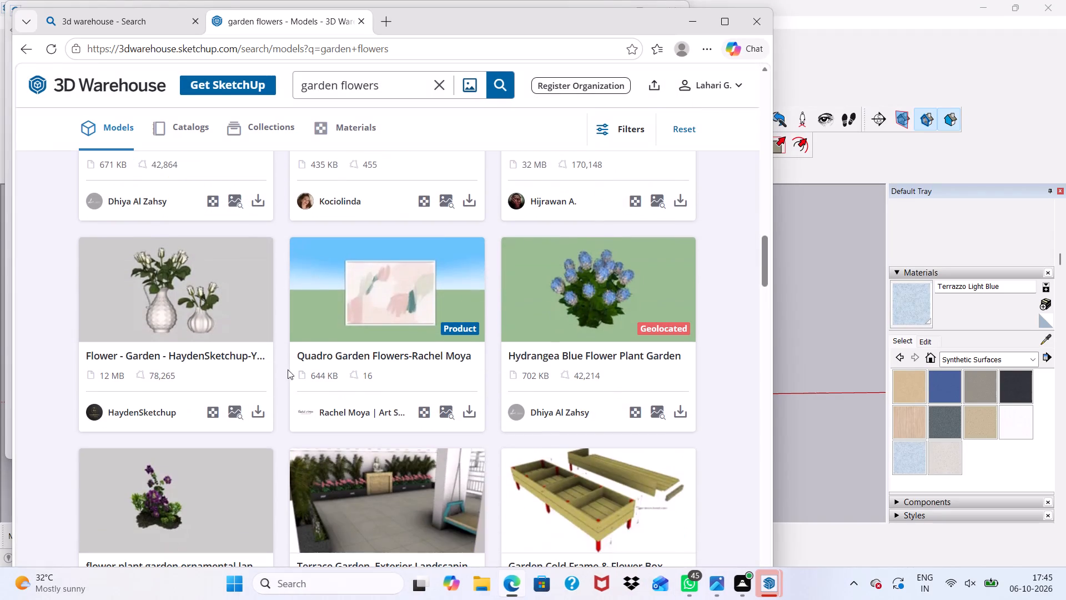
scroll(244, 357, "down", 10)
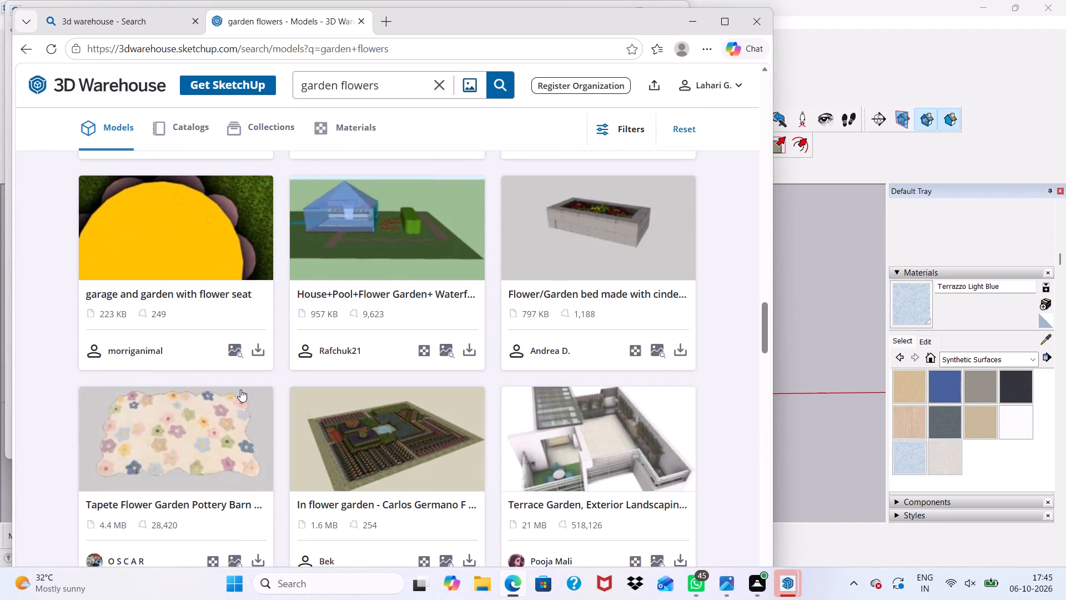
scroll(239, 391, "down", 2)
scroll(239, 391, "up", 1)
scroll(239, 391, "down", 6)
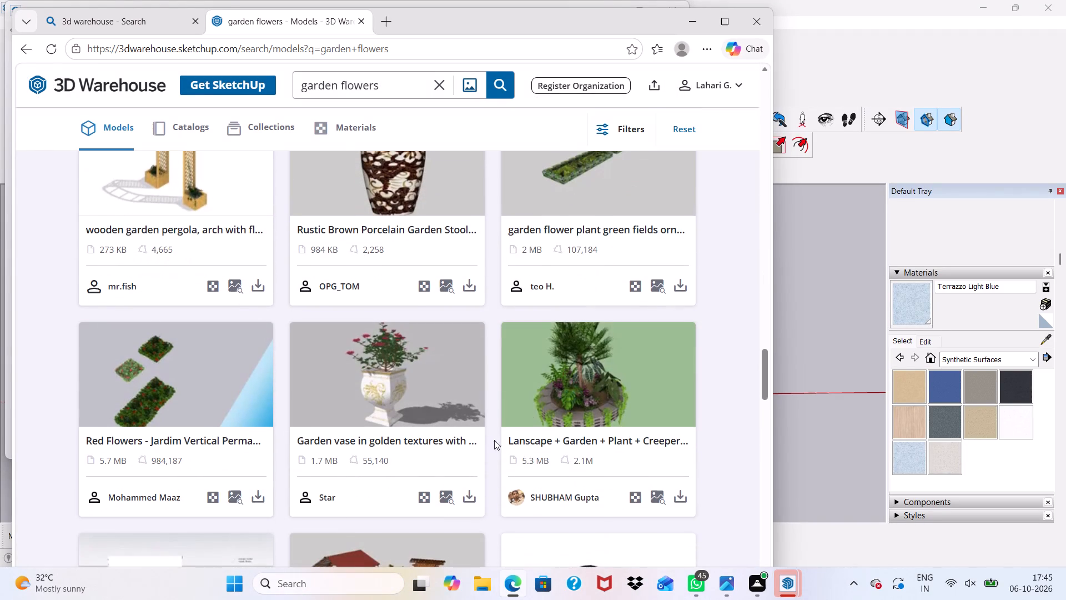
scroll(557, 409, "down", 2)
scroll(421, 384, "down", 3)
scroll(348, 426, "down", 3)
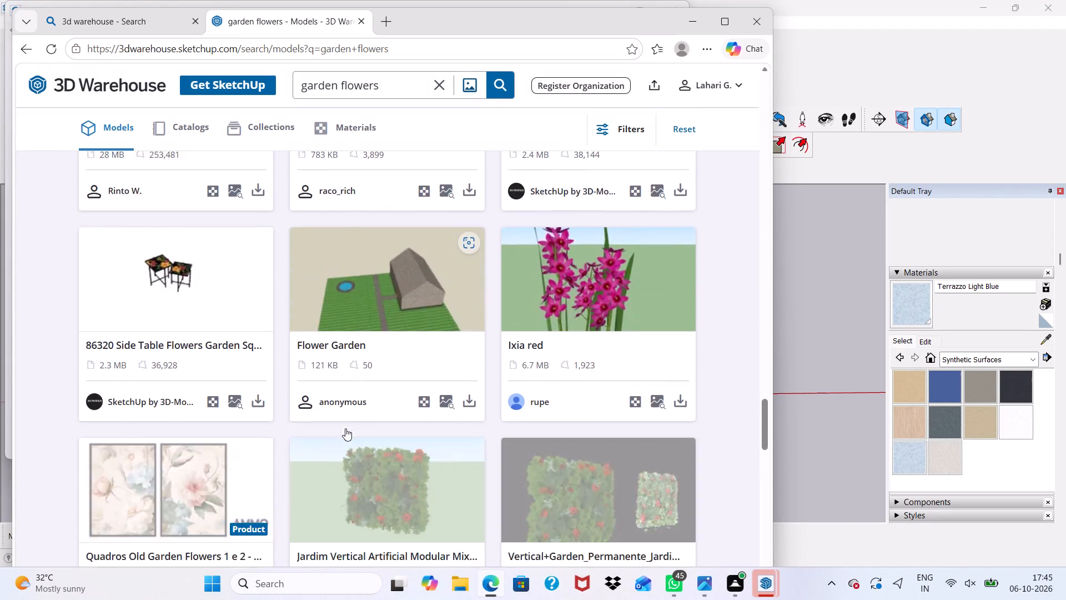
scroll(345, 428, "down", 4)
scroll(230, 477, "up", 3)
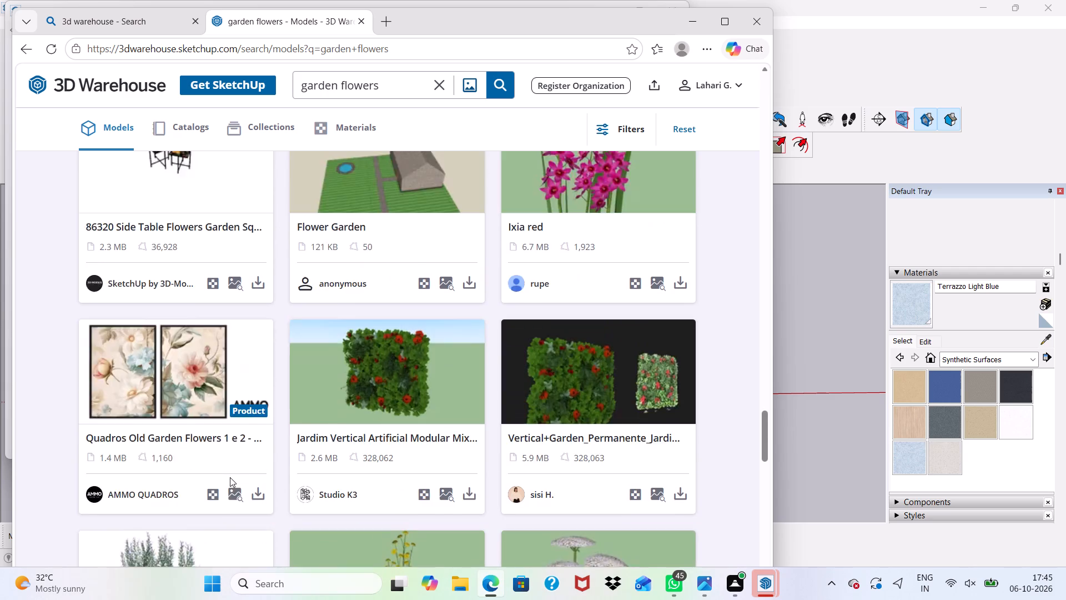
scroll(230, 477, "down", 12)
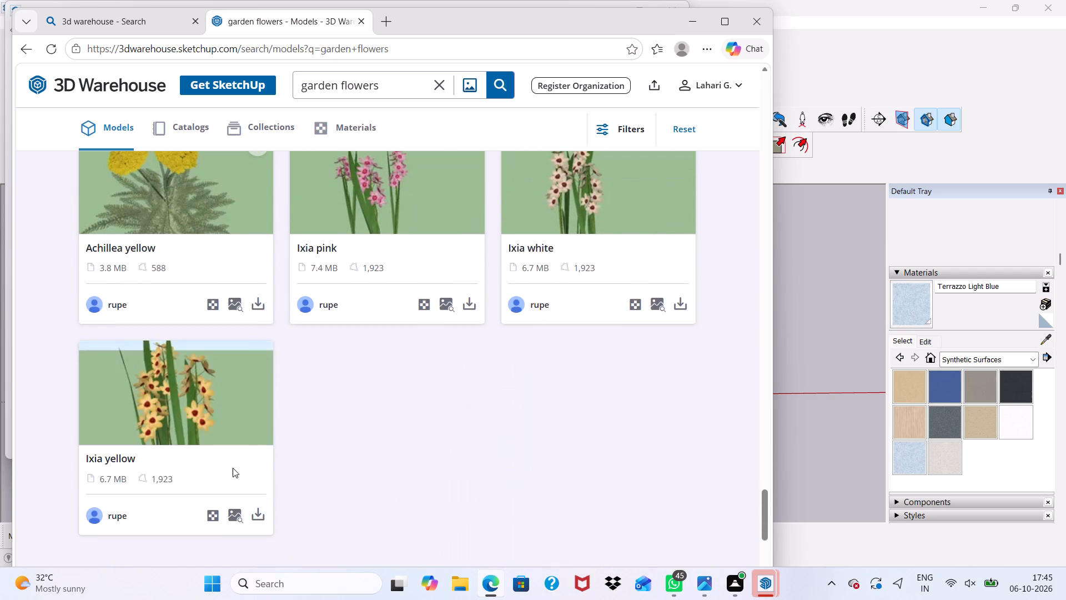
scroll(265, 418, "up", 7)
scroll(265, 418, "down", 1)
scroll(265, 418, "up", 10)
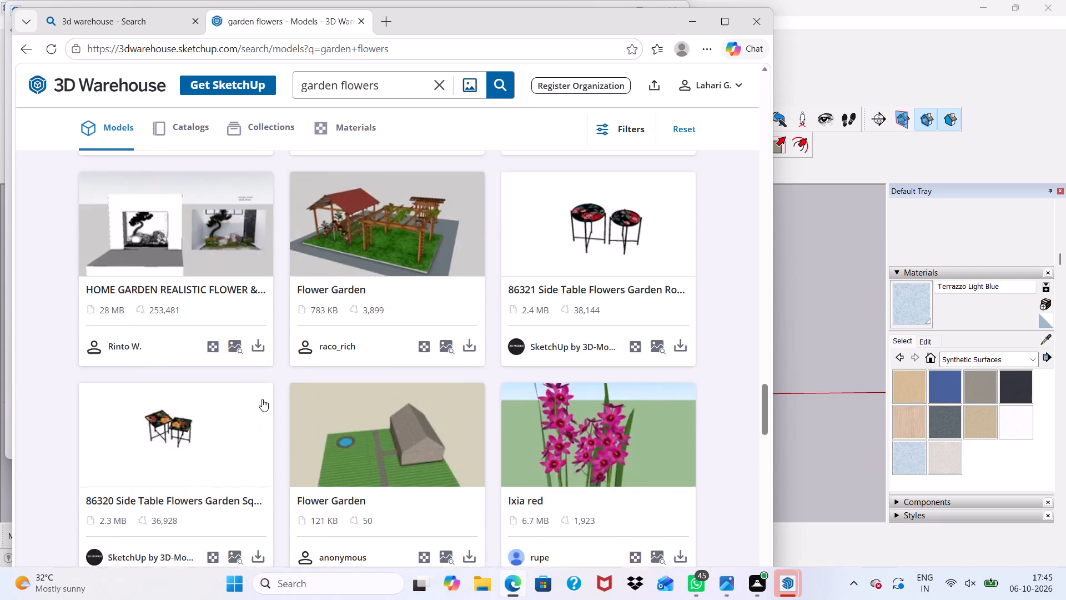
scroll(259, 376, "up", 13)
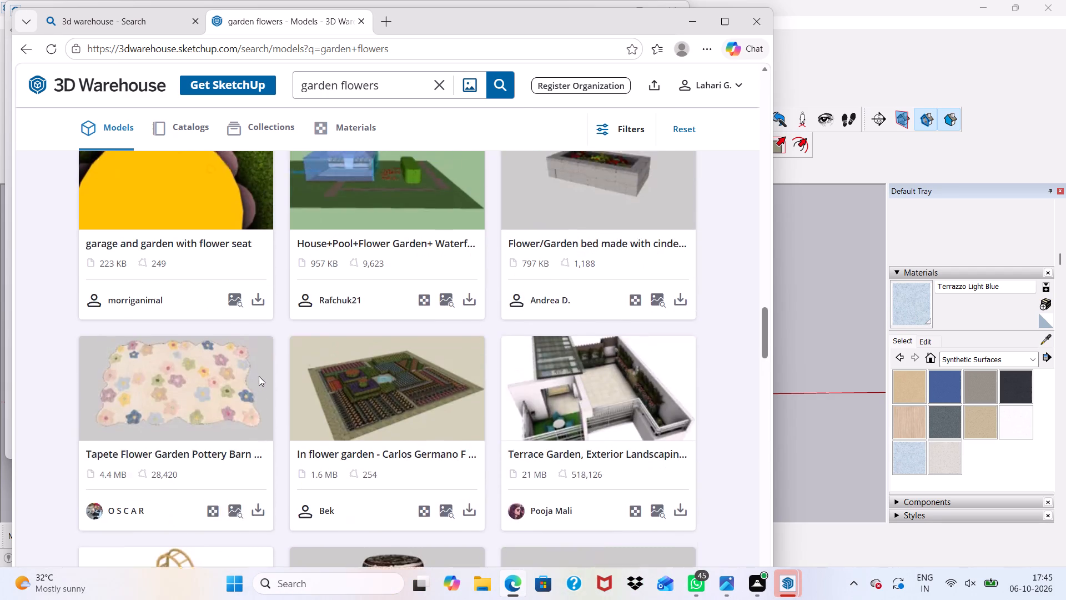
scroll(259, 376, "up", 9)
scroll(248, 297, "up", 2)
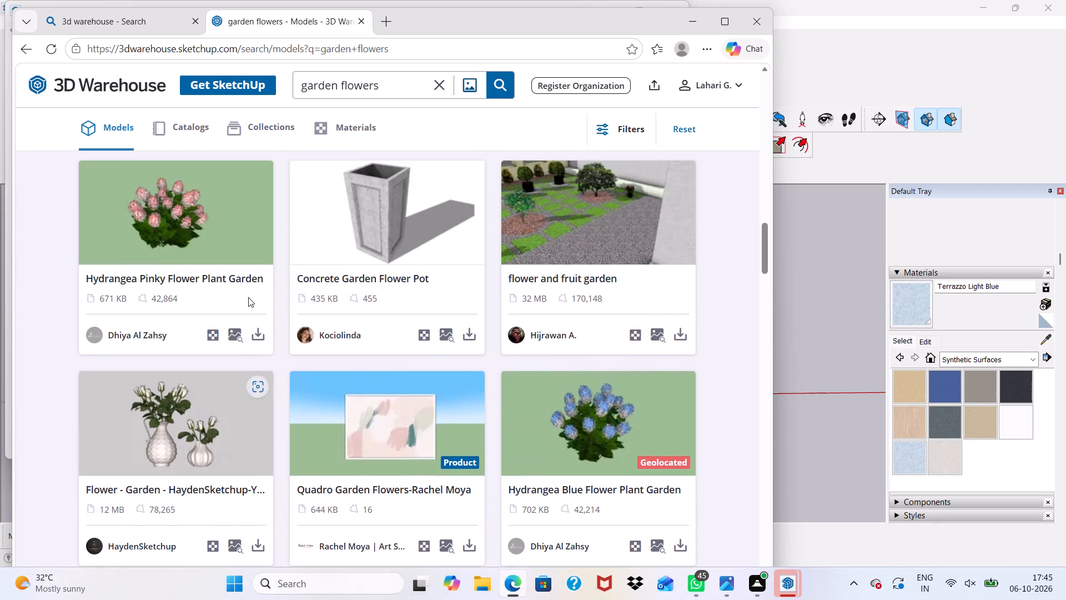
Request the SketchUp file of Hydrangea Pinky Flower Plant Garden once more and dismiss the subscription offer.
left_click(254, 339)
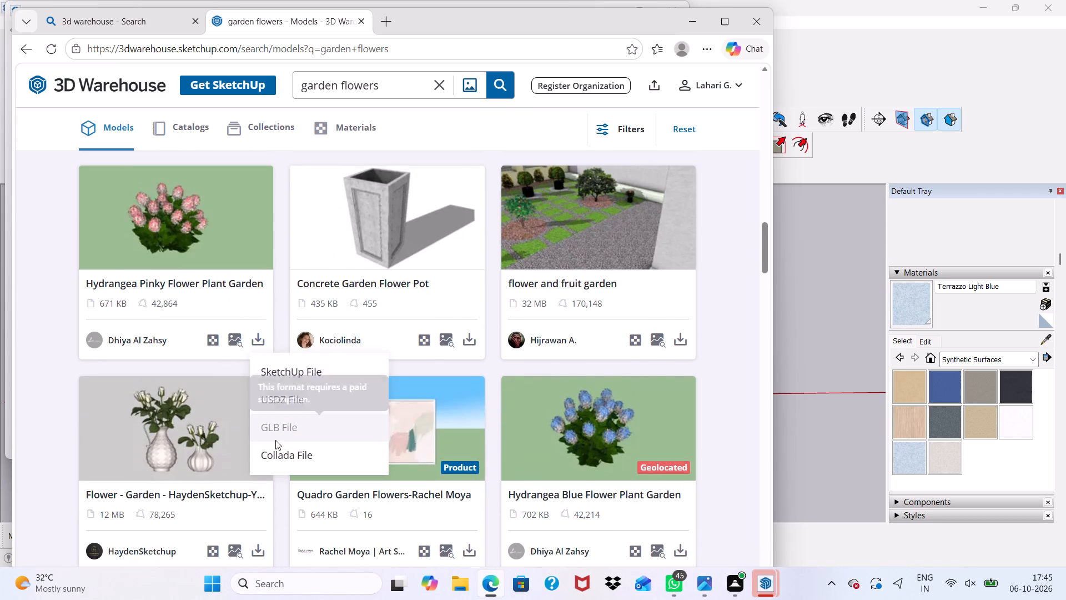
left_click(280, 372)
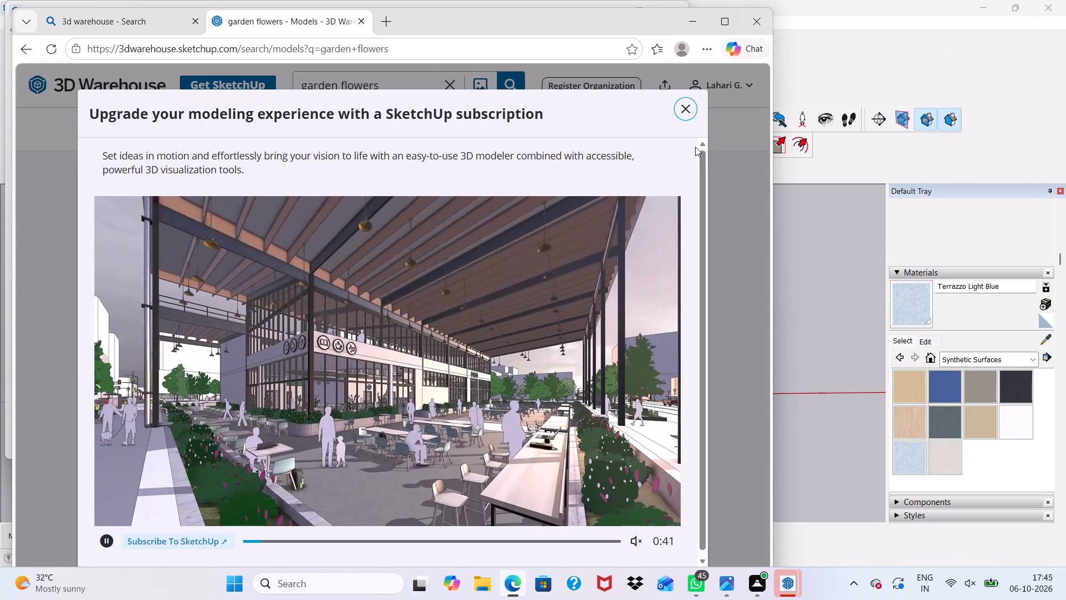
left_click(691, 113)
Download the Hydrangea Blue Flower Plant Garden model as a SketchUp file and dismiss the subscription offer.
scroll(645, 358, "down", 2)
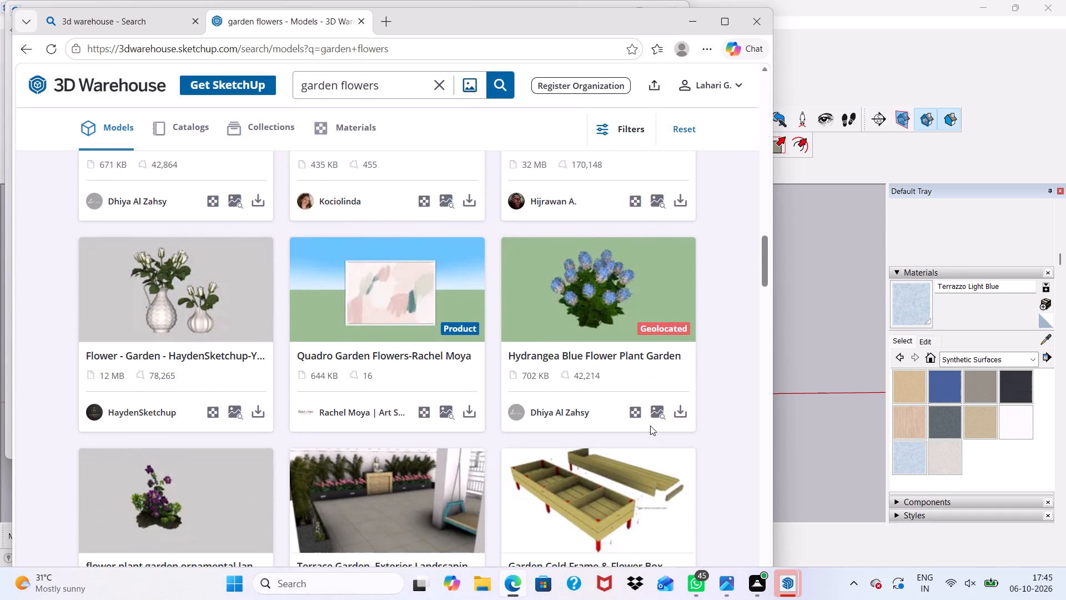
left_click(676, 415)
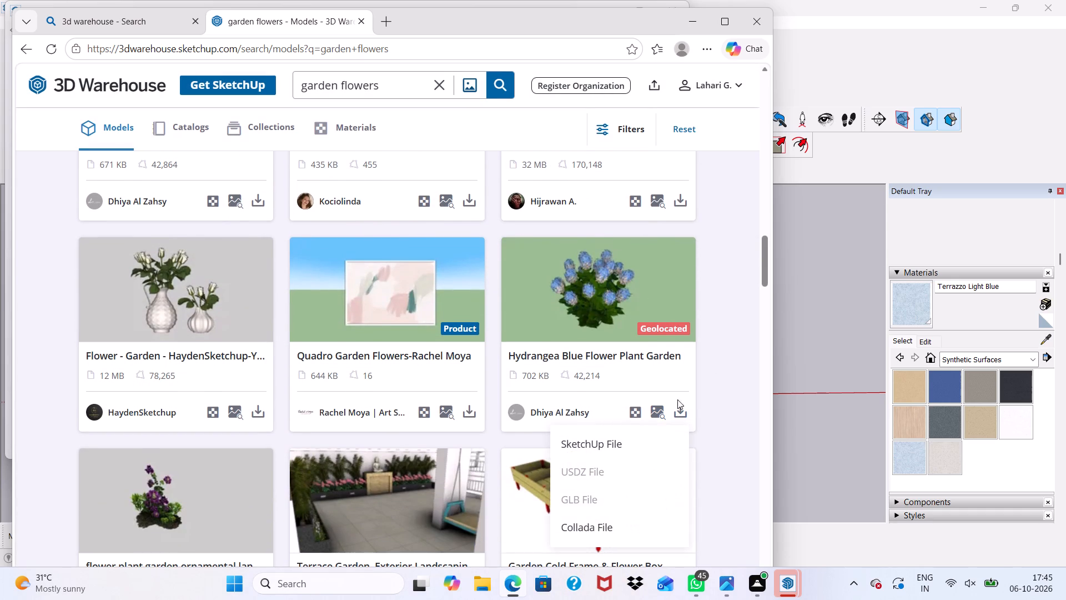
left_click(682, 407)
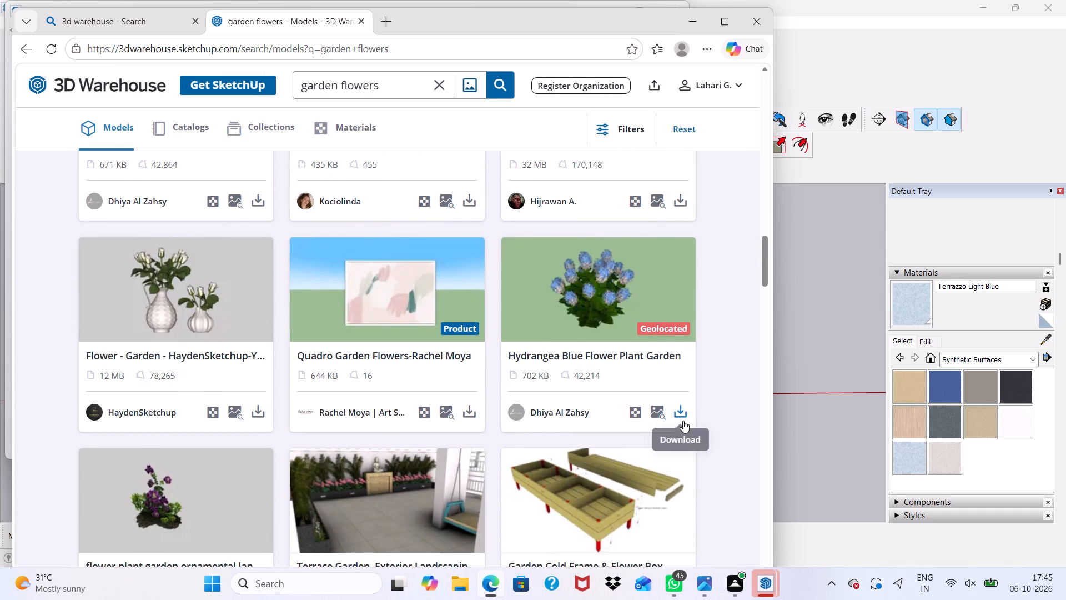
left_click(683, 419)
left_click(623, 447)
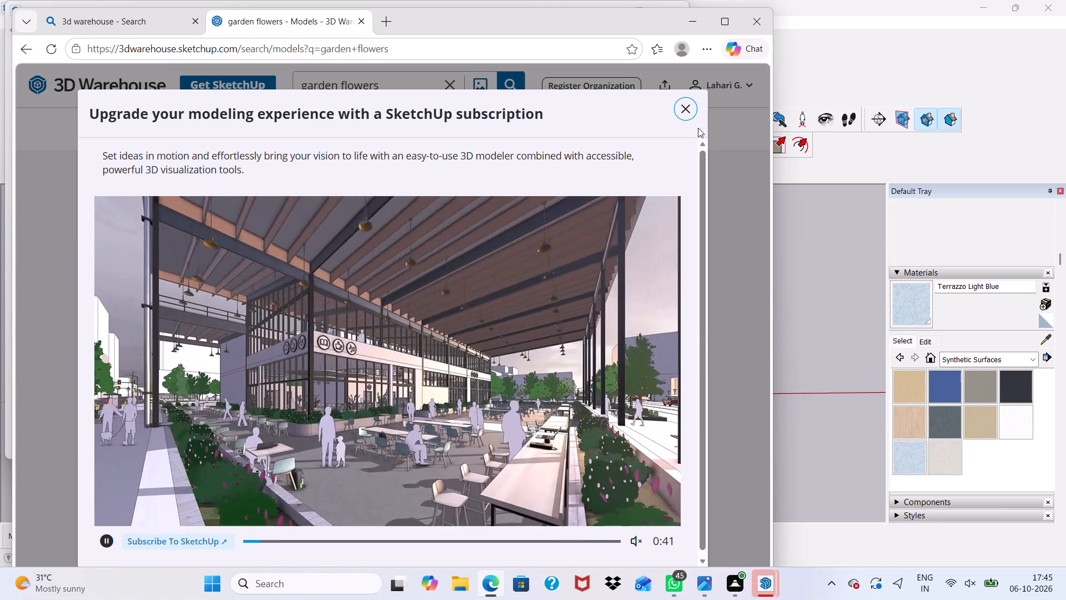
left_click(687, 111)
Browse further down the garden flowers results for suitable planting models.
scroll(687, 111, "down", 7)
scroll(566, 346, "down", 1)
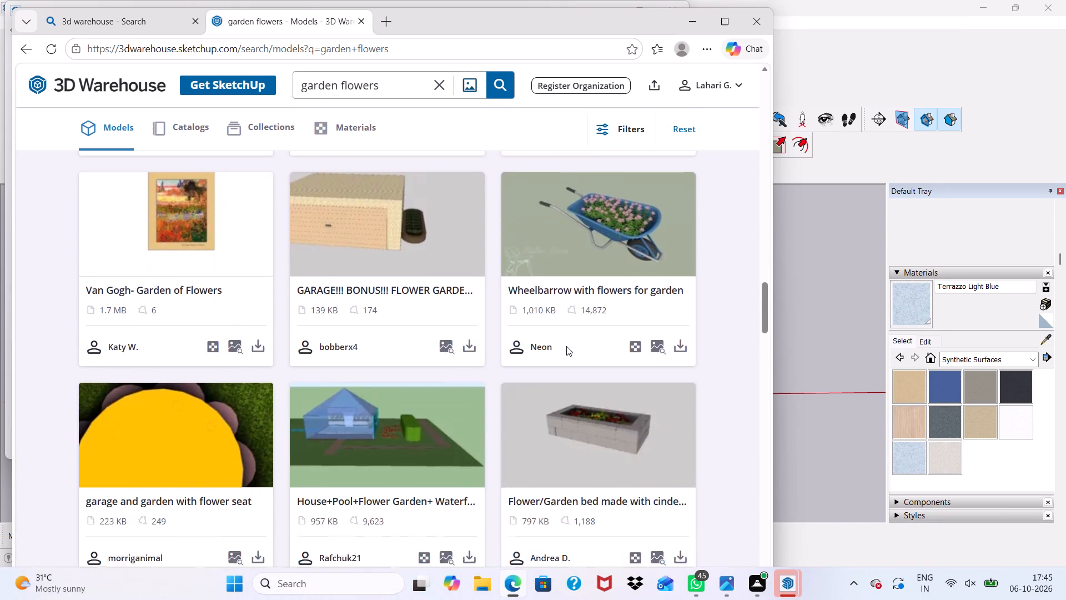
scroll(566, 346, "down", 4)
scroll(475, 433, "up", 1)
scroll(475, 433, "down", 5)
scroll(475, 433, "up", 1)
scroll(475, 433, "down", 5)
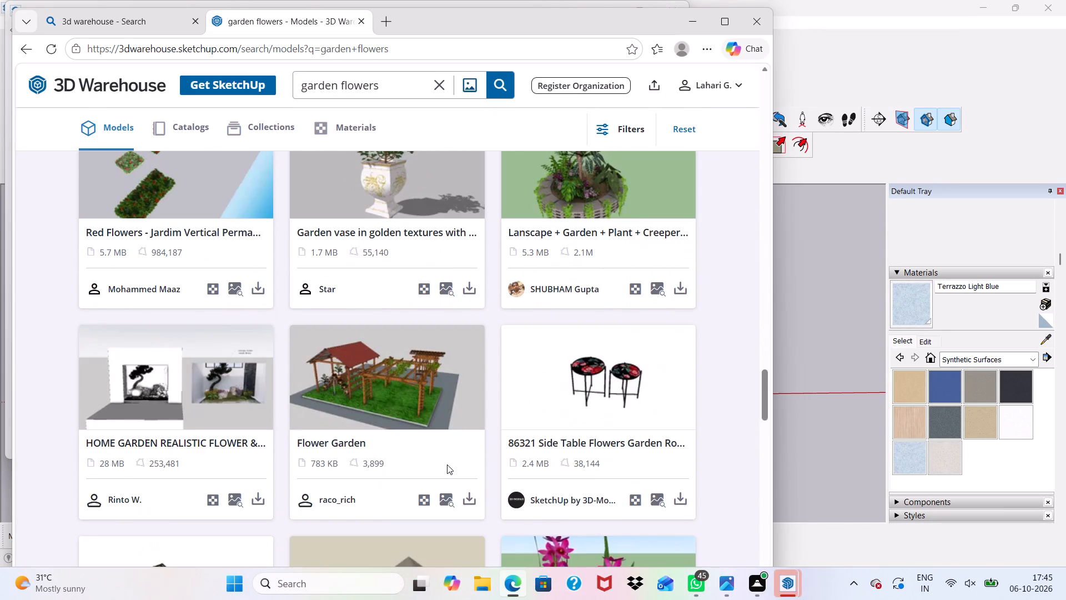
scroll(647, 274, "up", 4)
scroll(648, 345, "down", 1)
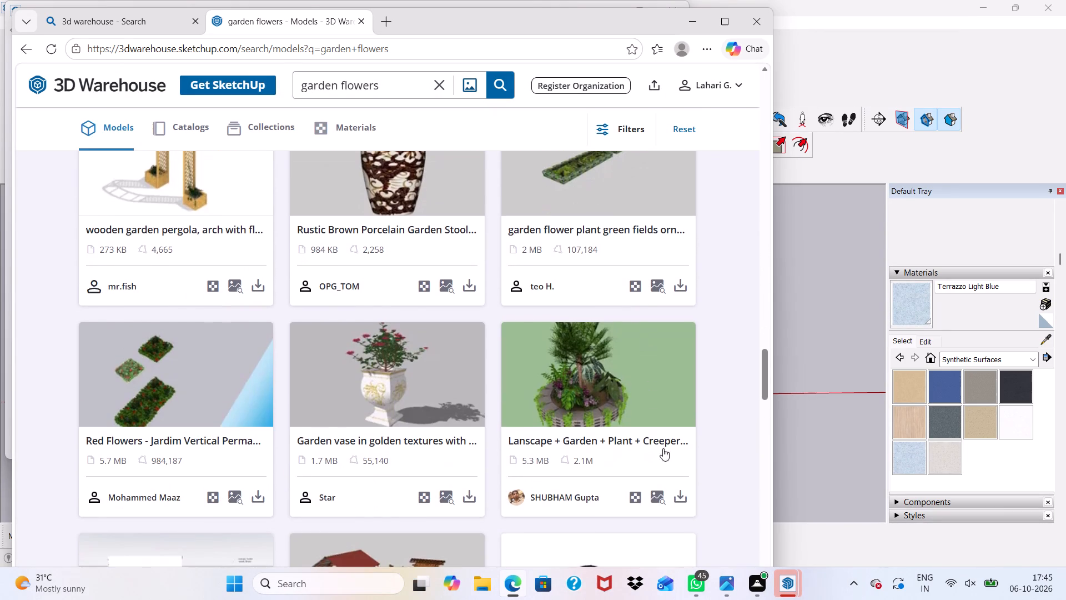
Download the "Lanscape + Garden + Plant + Creeper" model as a SketchUp file and dismiss the subscription offer.
left_click_drag(673, 500, 661, 496)
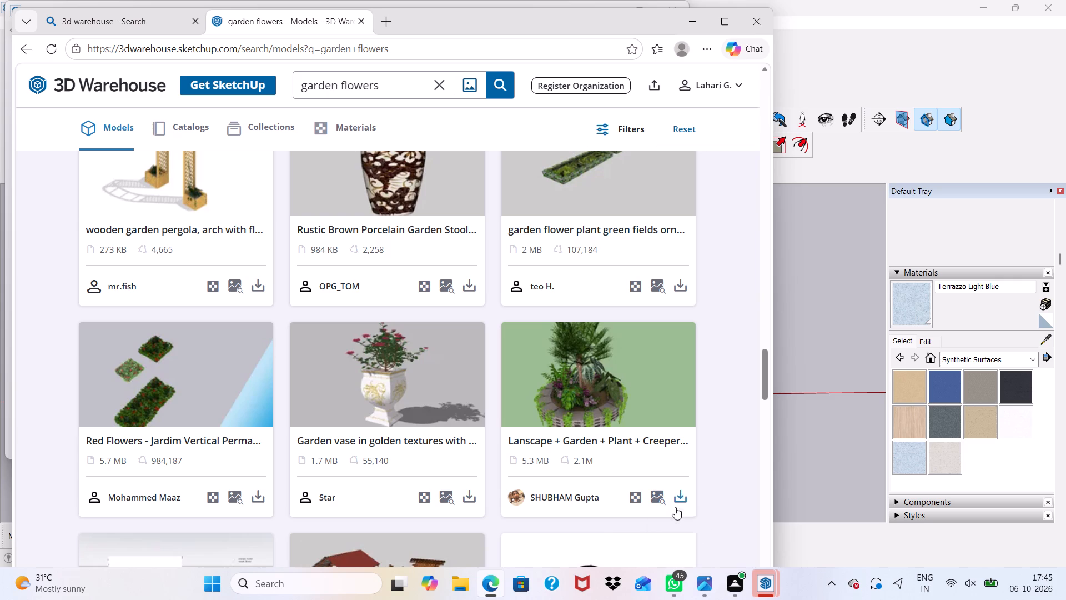
left_click(676, 502)
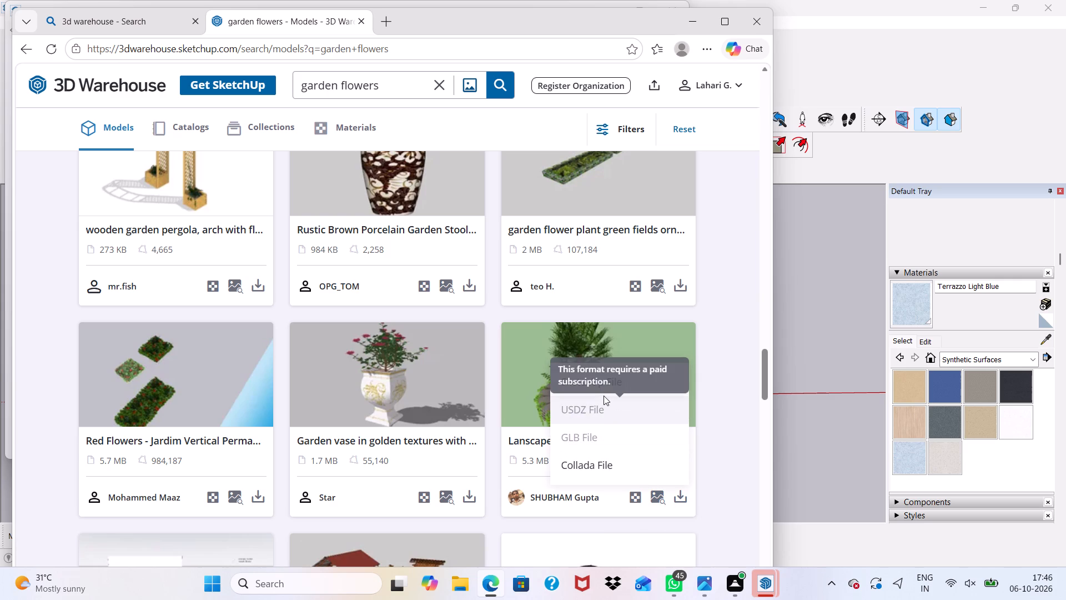
left_click(603, 394)
scroll(603, 394, "down", 1)
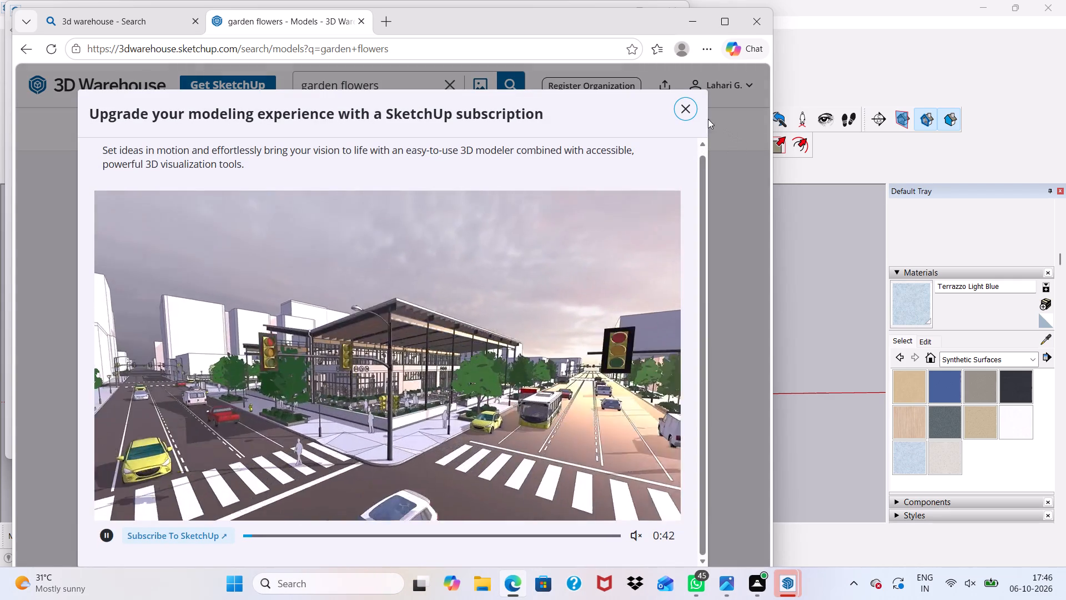
left_click(693, 98)
scroll(640, 244, "down", 3)
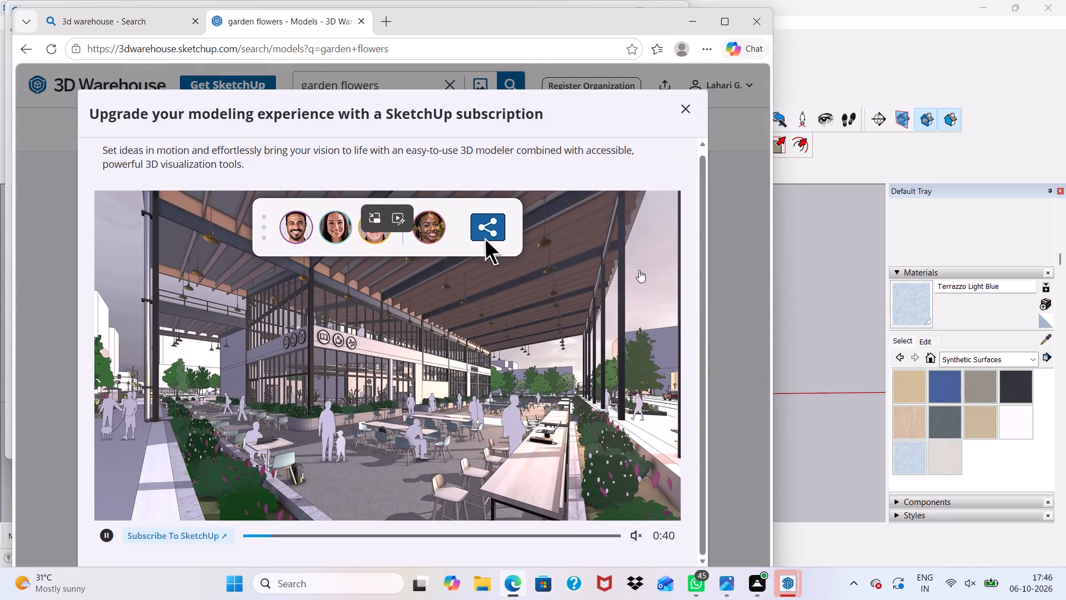
scroll(640, 270, "down", 6)
left_click(511, 255)
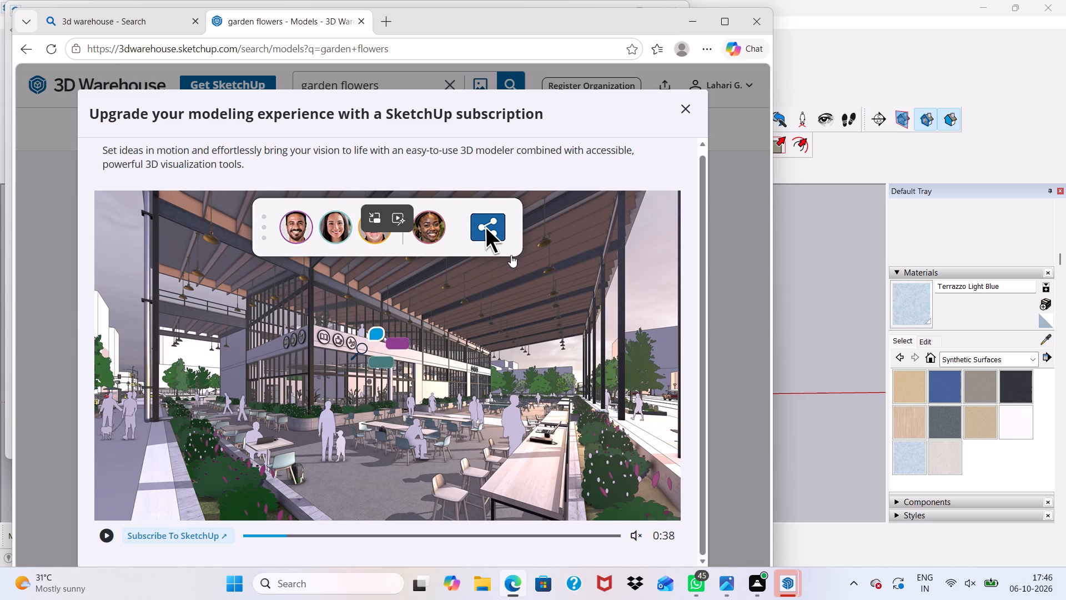
left_click(684, 107)
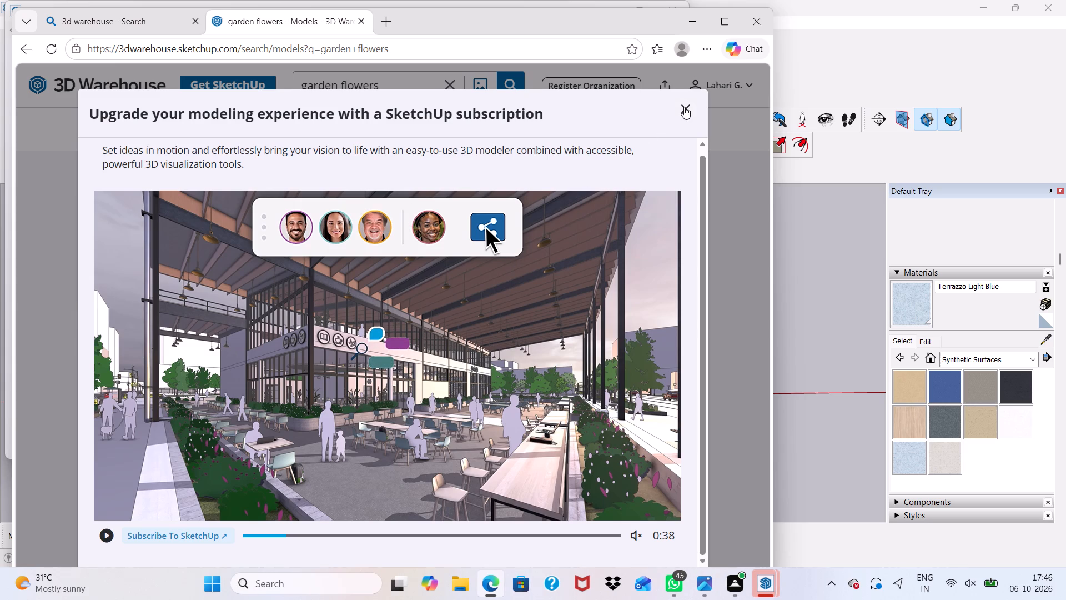
Look through more of the garden flowers results for individual flowering plant models.
scroll(683, 108, "down", 5)
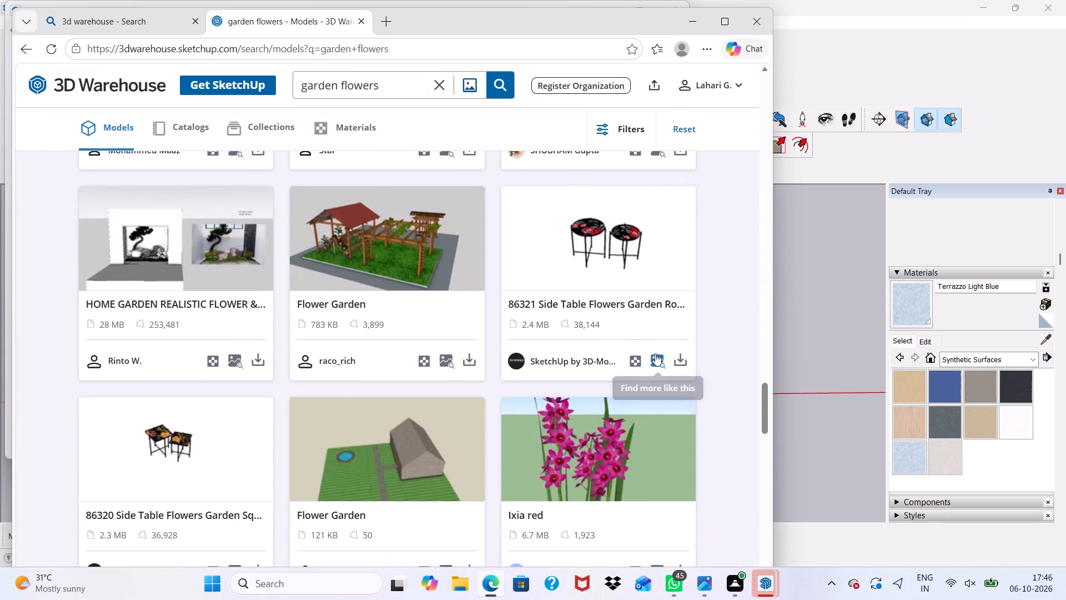
scroll(631, 363, "down", 3)
scroll(418, 437, "down", 5)
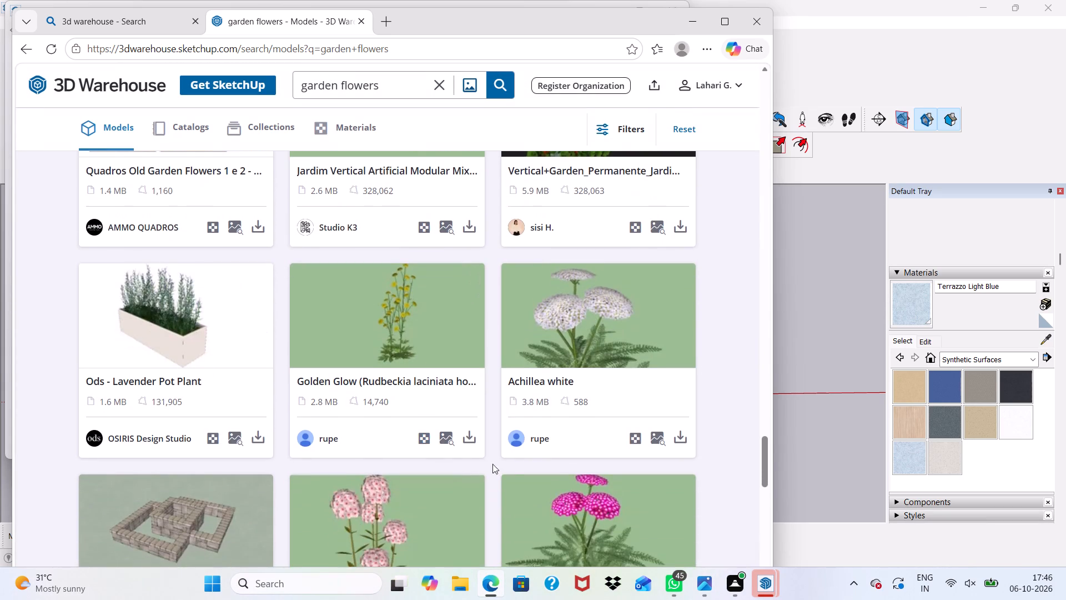
scroll(513, 460, "down", 1)
scroll(665, 384, "down", 2)
scroll(597, 384, "down", 3)
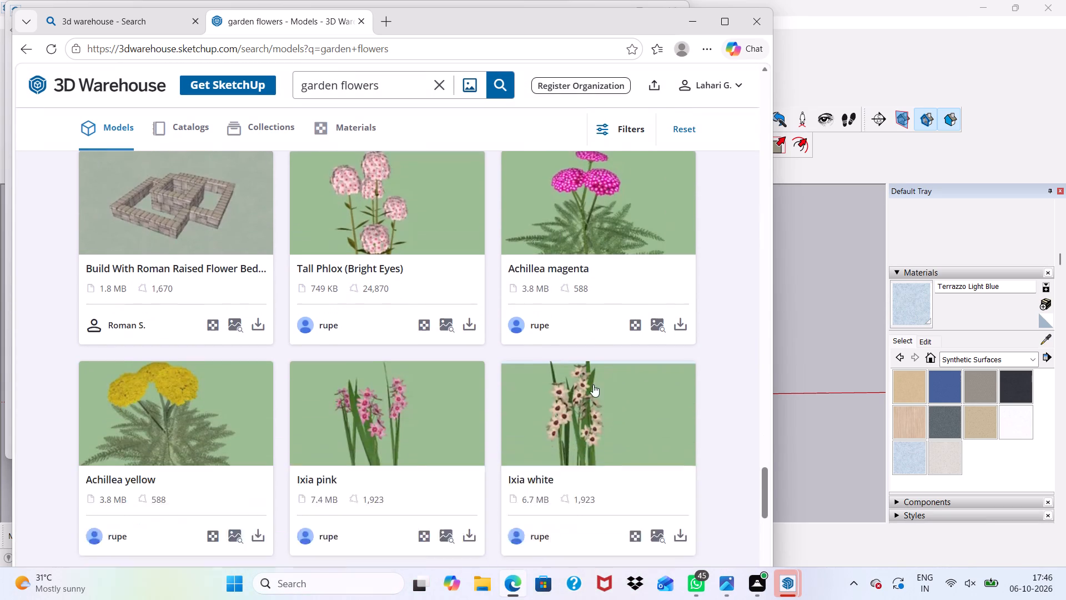
scroll(581, 382, "down", 4)
left_click(366, 461)
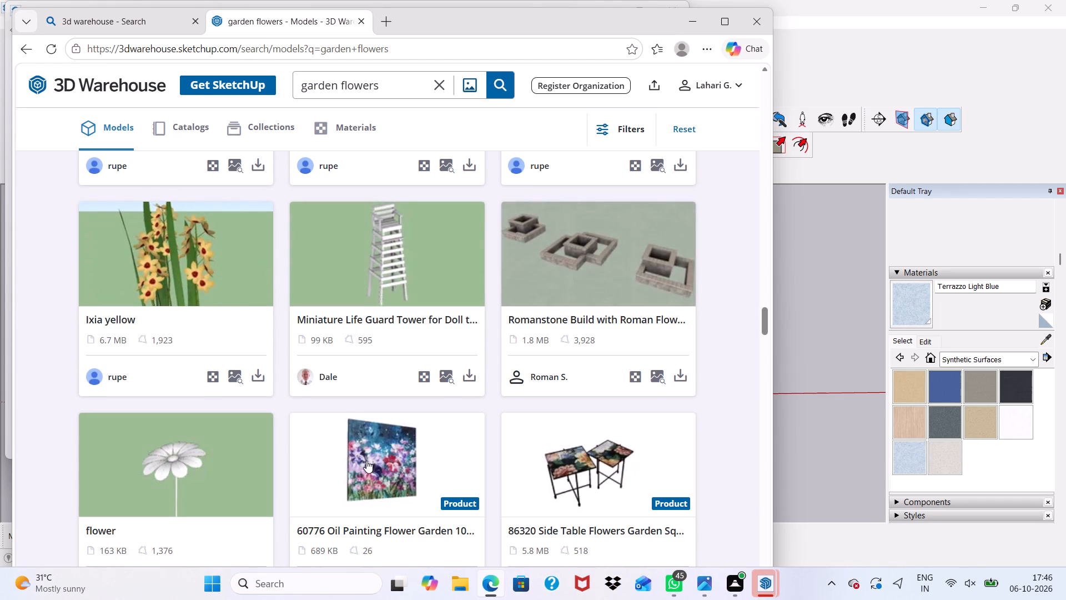
scroll(366, 461, "down", 11)
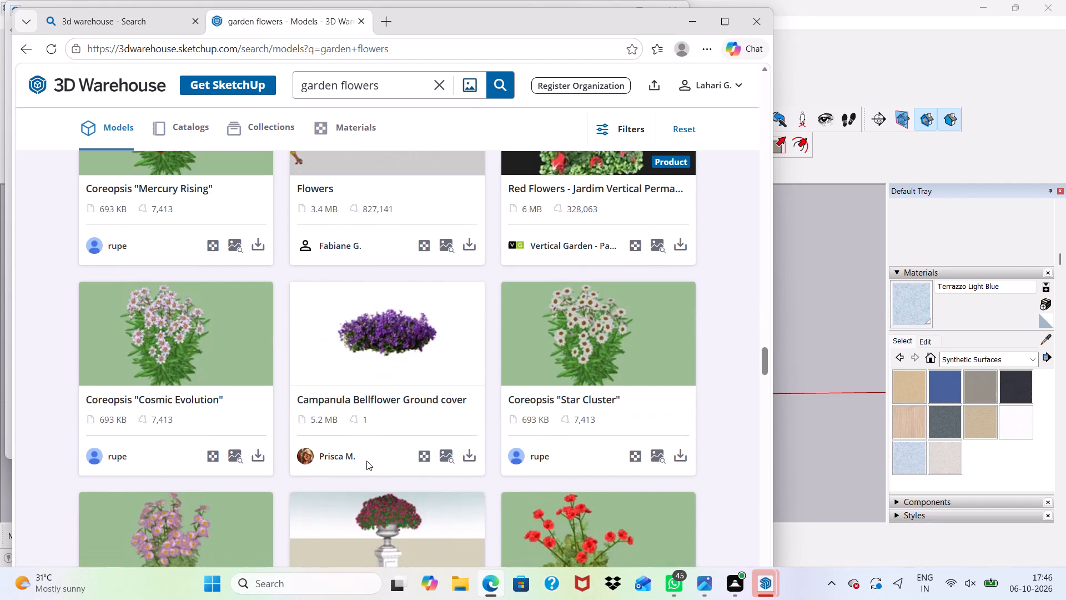
Download the Coreopsis "Star Cluster" model as a SketchUp file and dismiss the subscription offer.
left_click(683, 458)
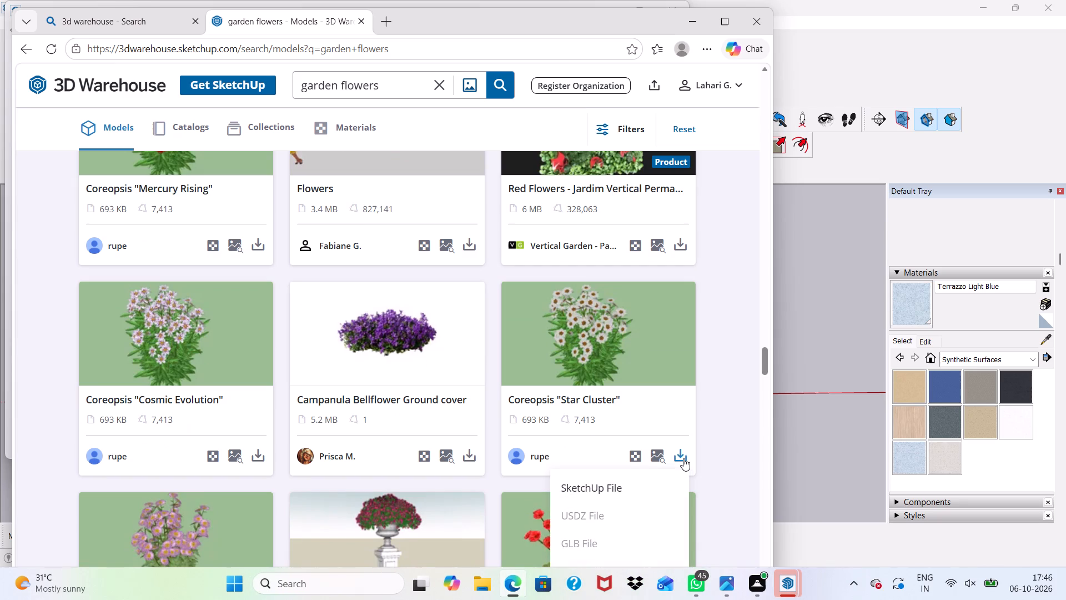
left_click(632, 488)
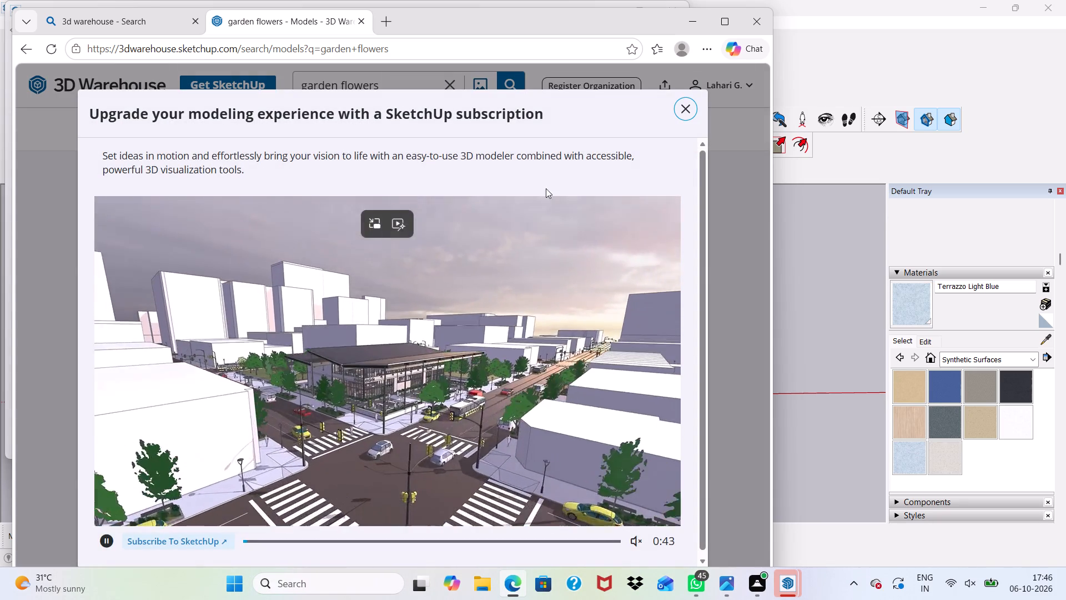
left_click(680, 115)
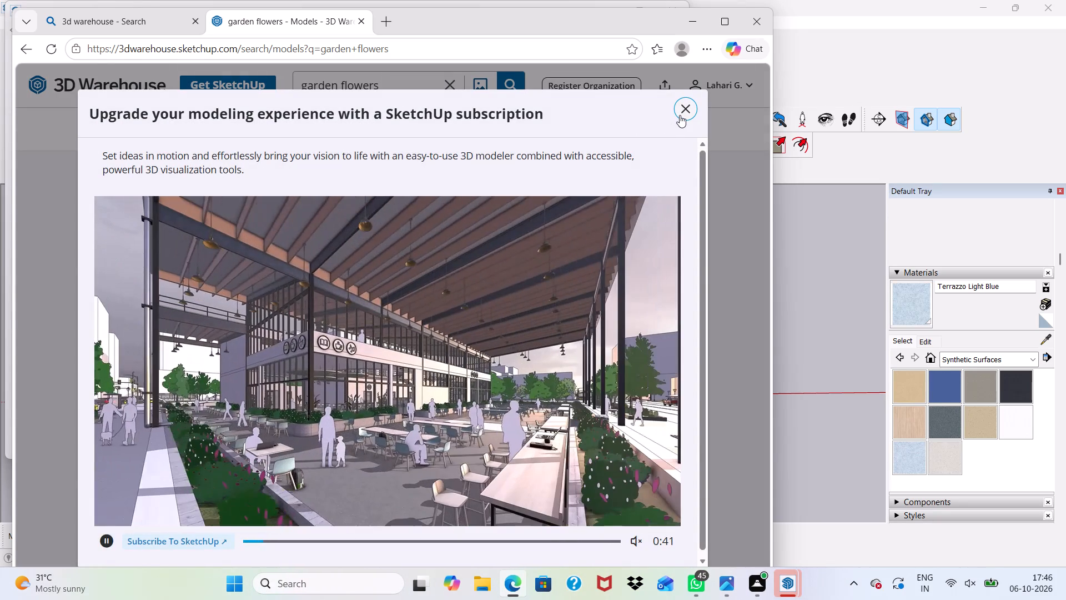
Download the Centaurea montana model as a SketchUp file, dismiss the subscription offer and close the browser.
scroll(680, 115, "down", 6)
scroll(588, 308, "down", 2)
scroll(382, 438, "up", 4)
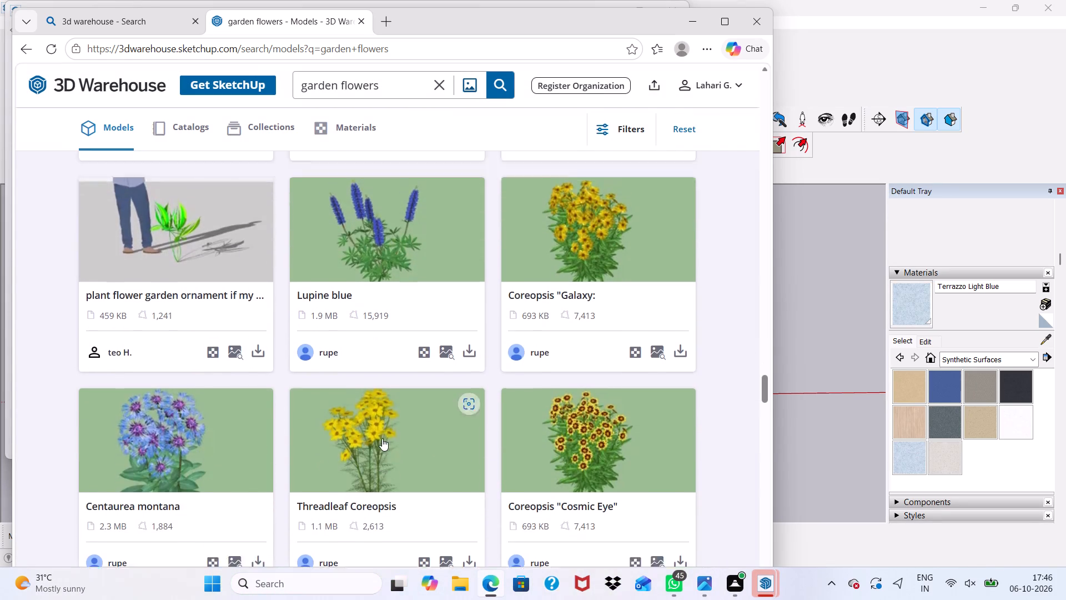
scroll(382, 438, "down", 4)
left_click(254, 528)
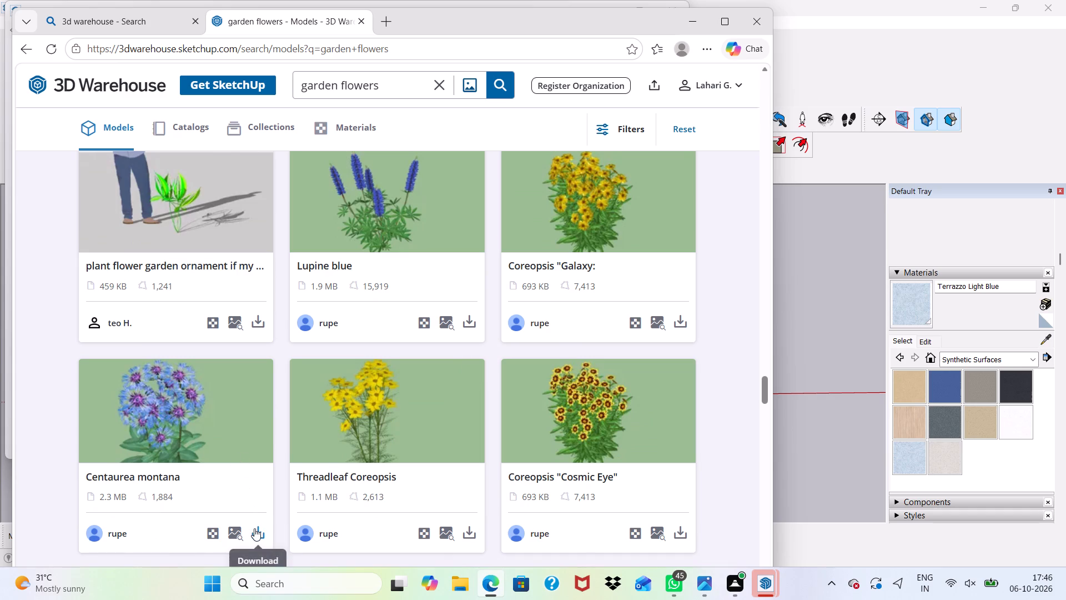
left_click(278, 426)
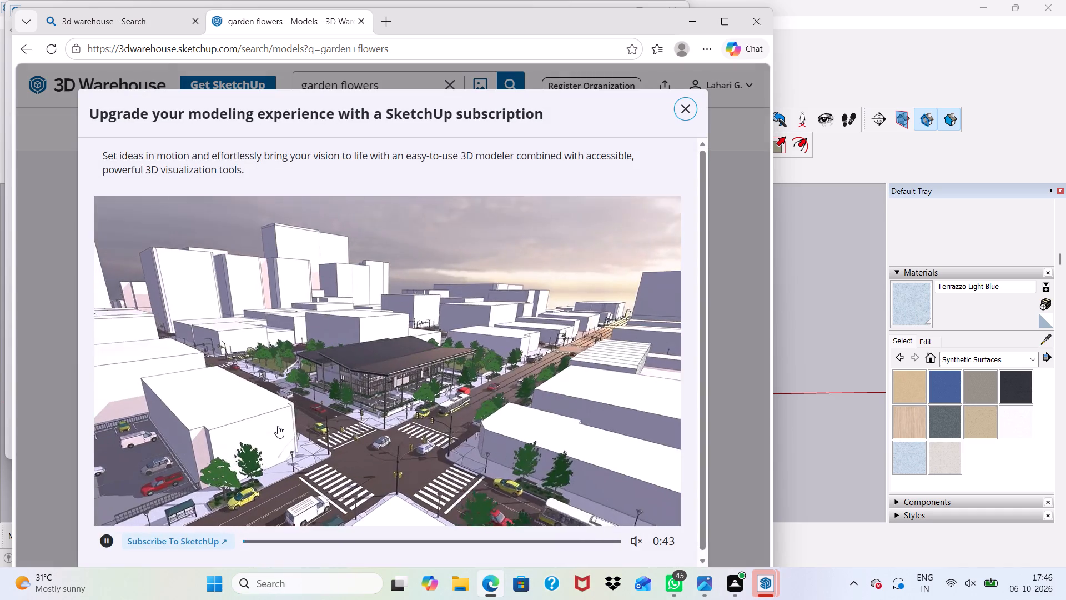
left_click(686, 98)
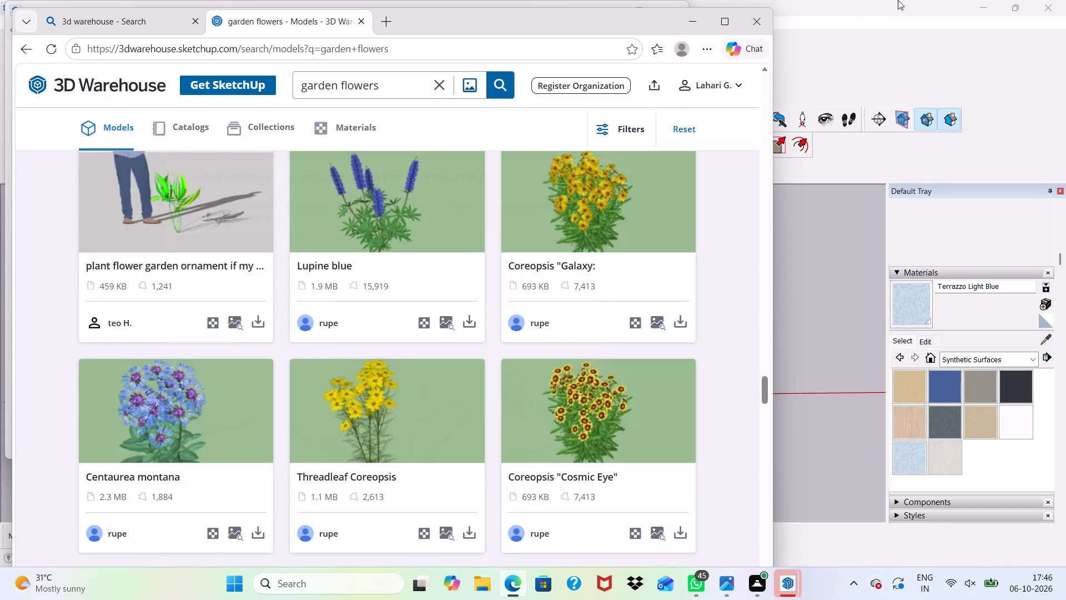
left_click(752, 16)
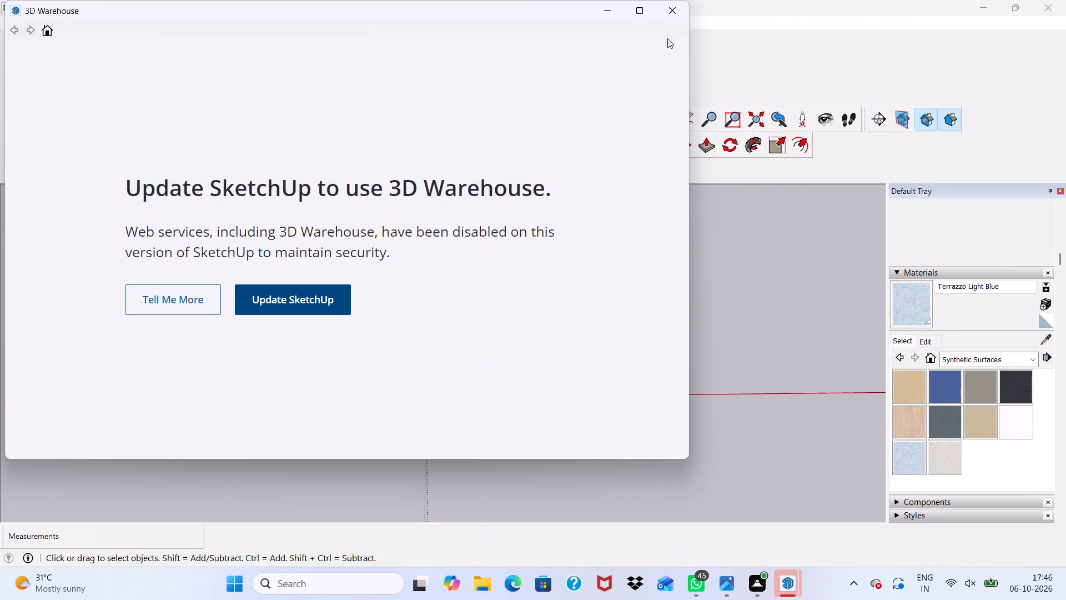
Reopen the 3D Warehouse website in the browser and search it for garden flowers.
left_click(297, 289)
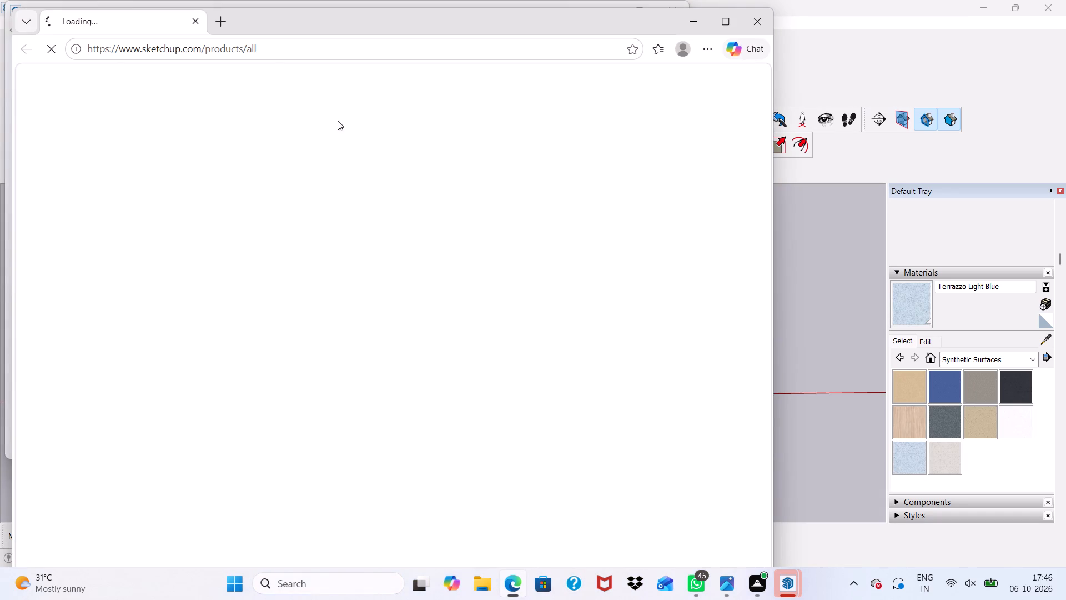
left_click(270, 43)
left_click(182, 118)
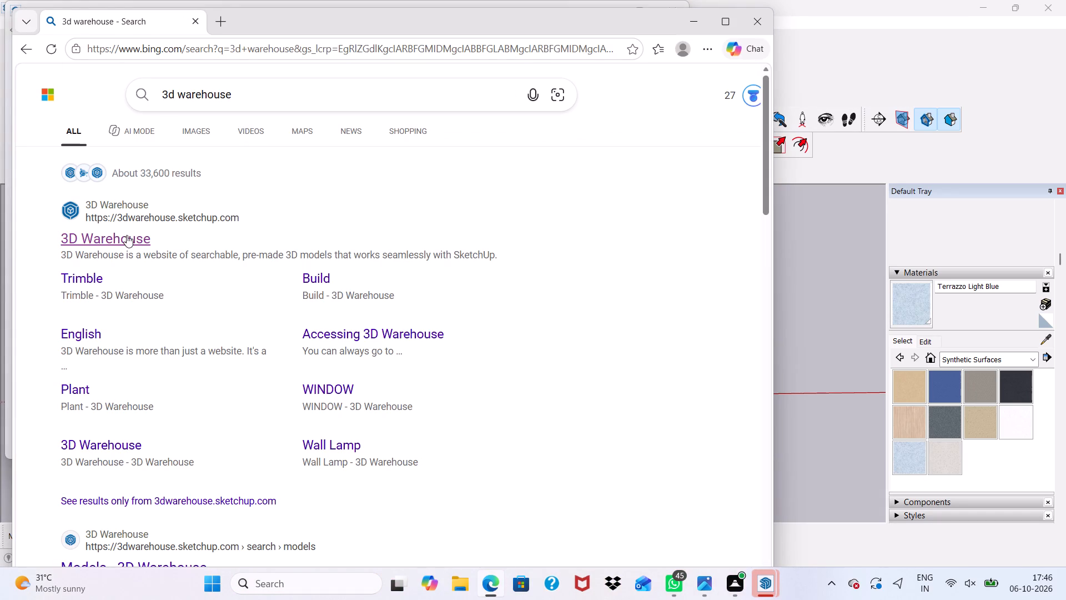
left_click(124, 236)
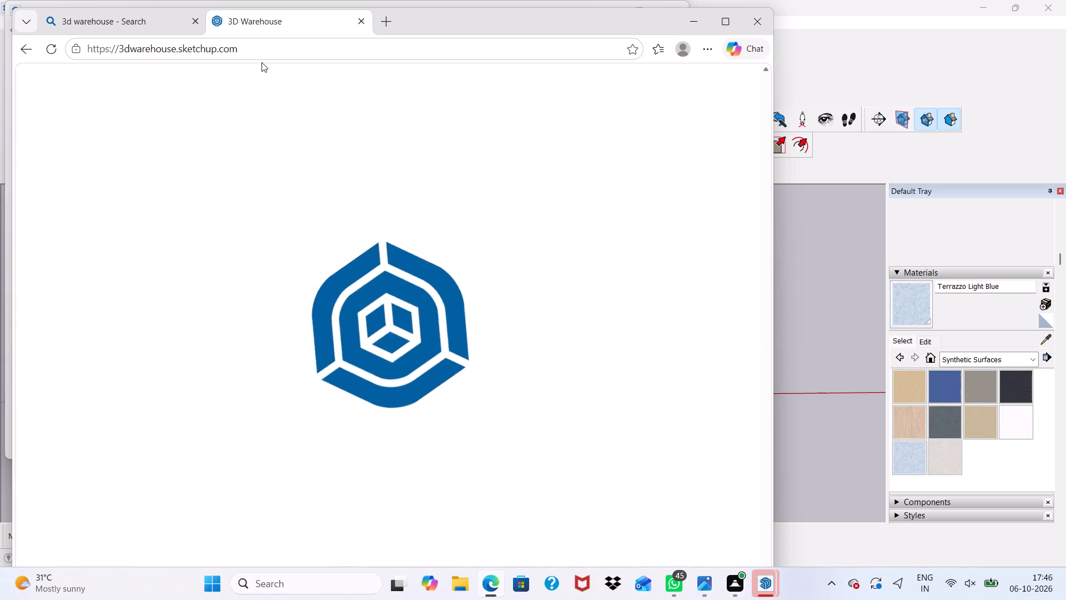
left_click(310, 82)
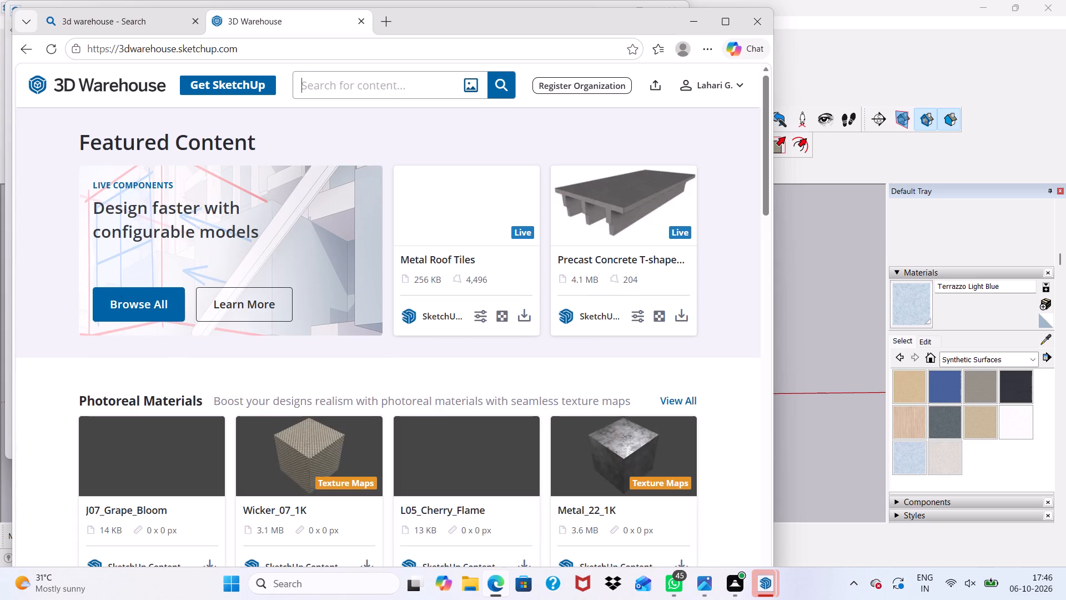
type("garde")
type("n flowers")
left_click(501, 82)
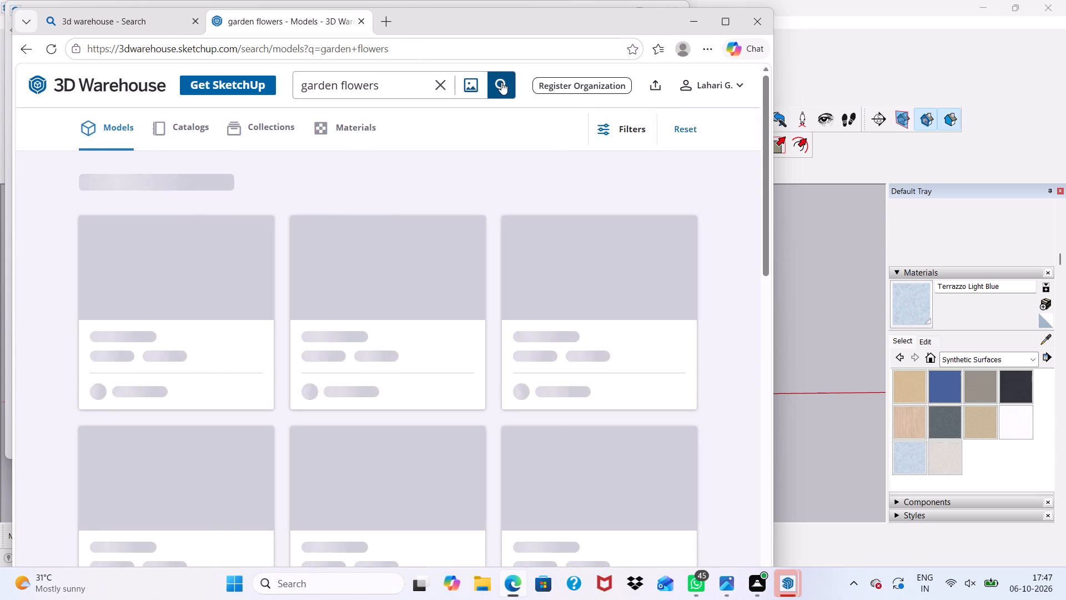
Find Hydrangea Pinky Flower Plant Garden and download it again as a SketchUp file, dismissing the subscription offer.
scroll(418, 206, "down", 9)
scroll(374, 270, "down", 4)
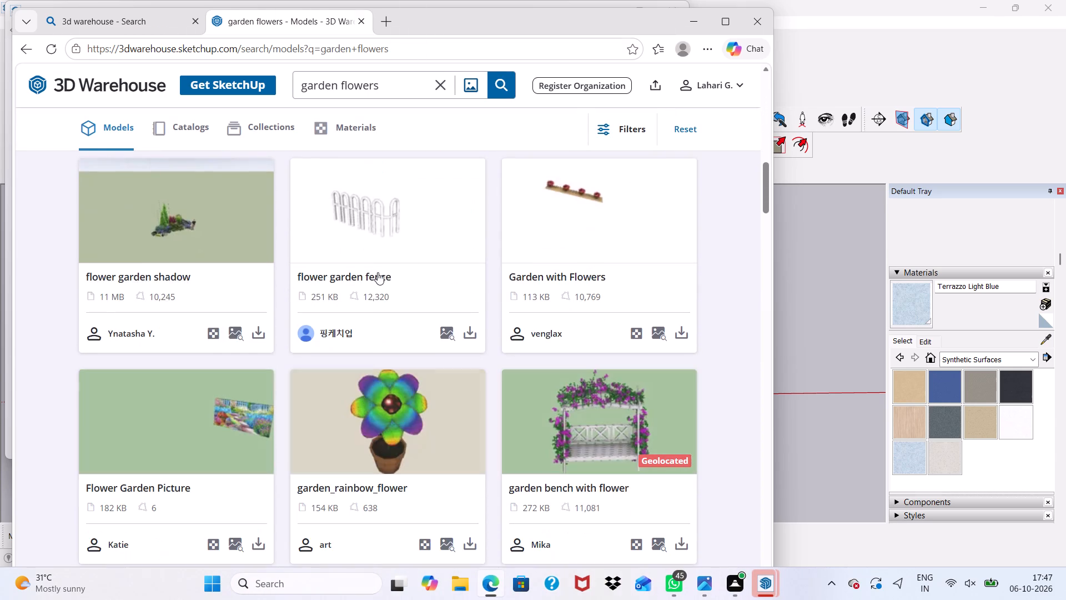
scroll(380, 274, "down", 6)
scroll(420, 308, "down", 3)
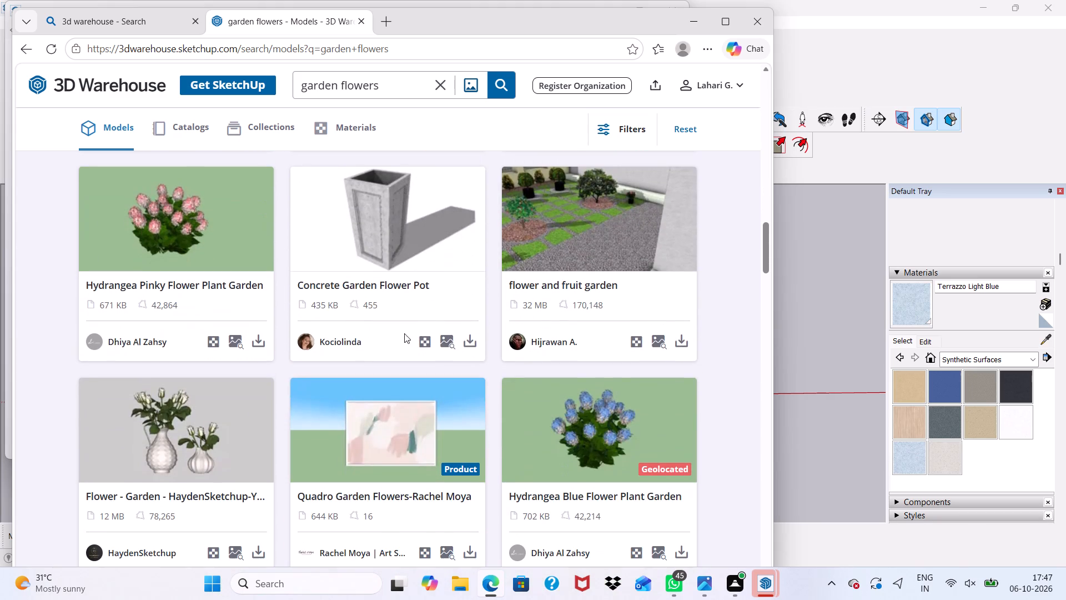
left_click(259, 337)
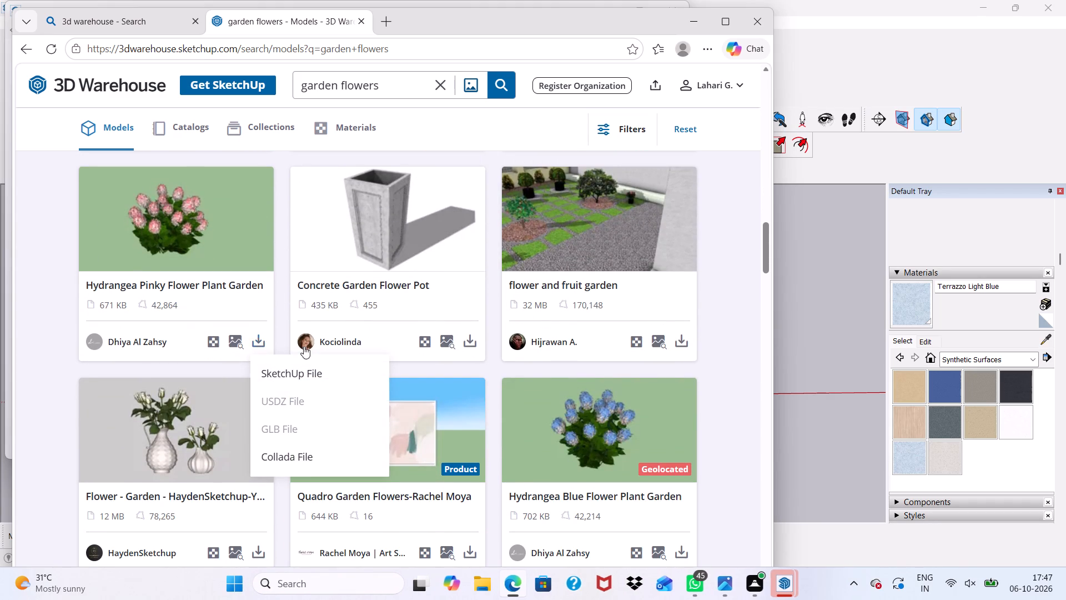
left_click(310, 371)
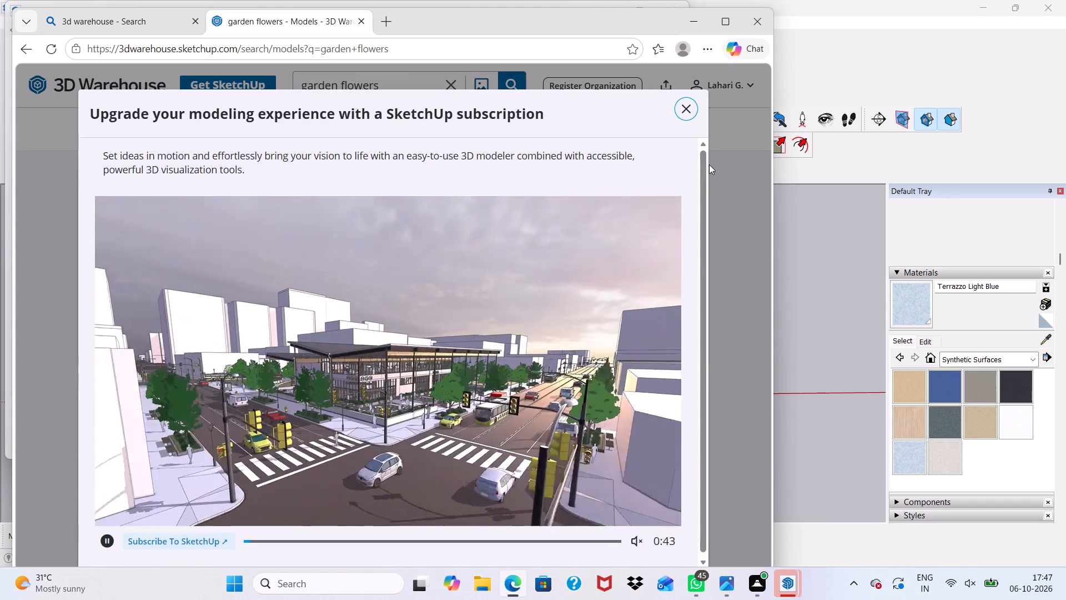
left_click(688, 113)
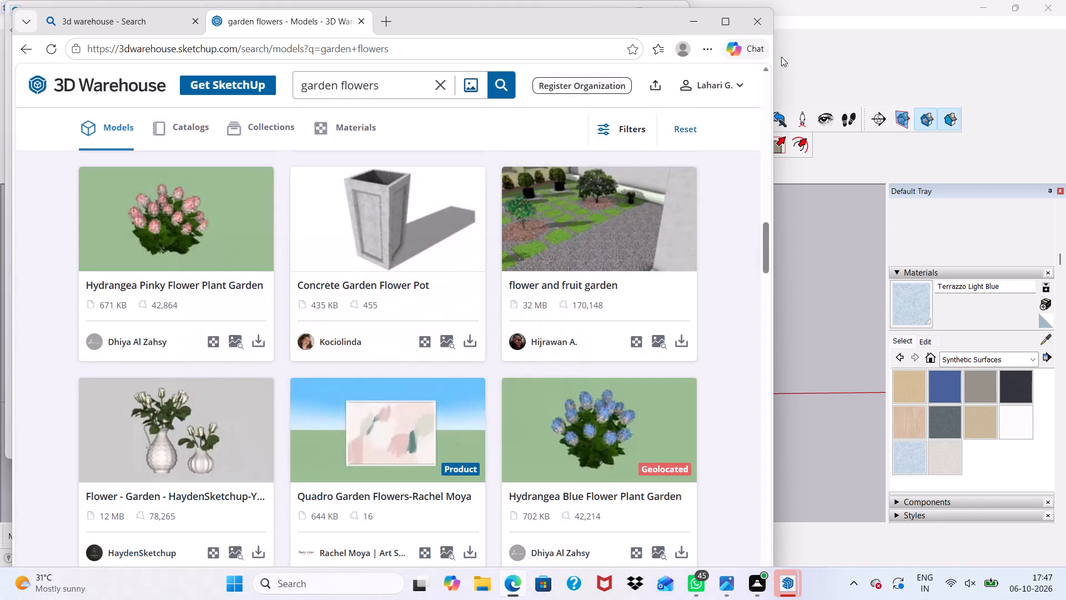
Close the browser and the 3D Warehouse window to return to the building model in SketchUp.
left_click(766, 27)
scroll(765, 78, "down", 1)
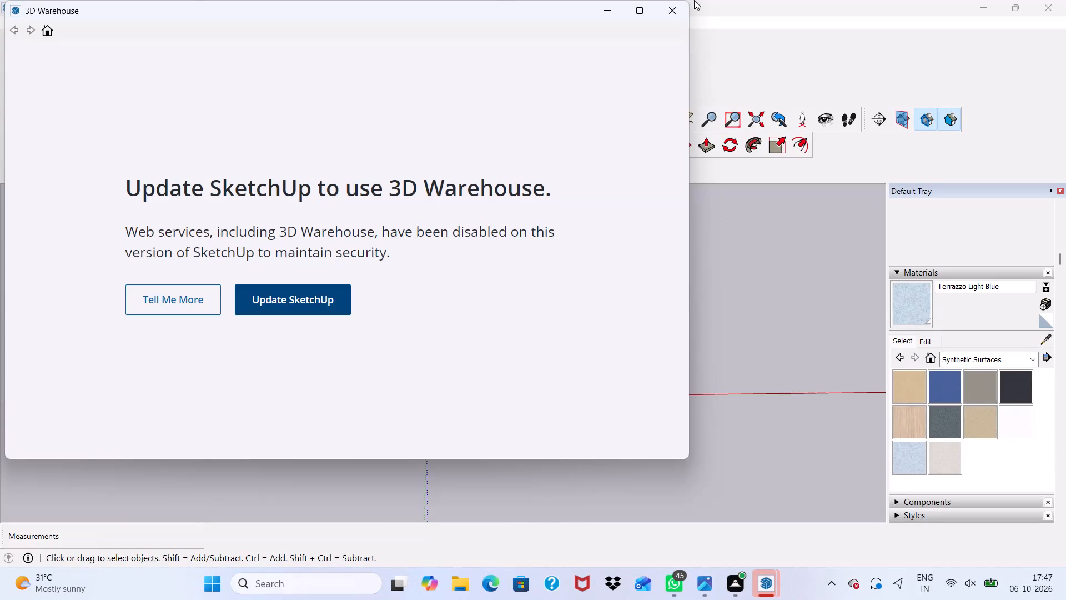
left_click(677, 9)
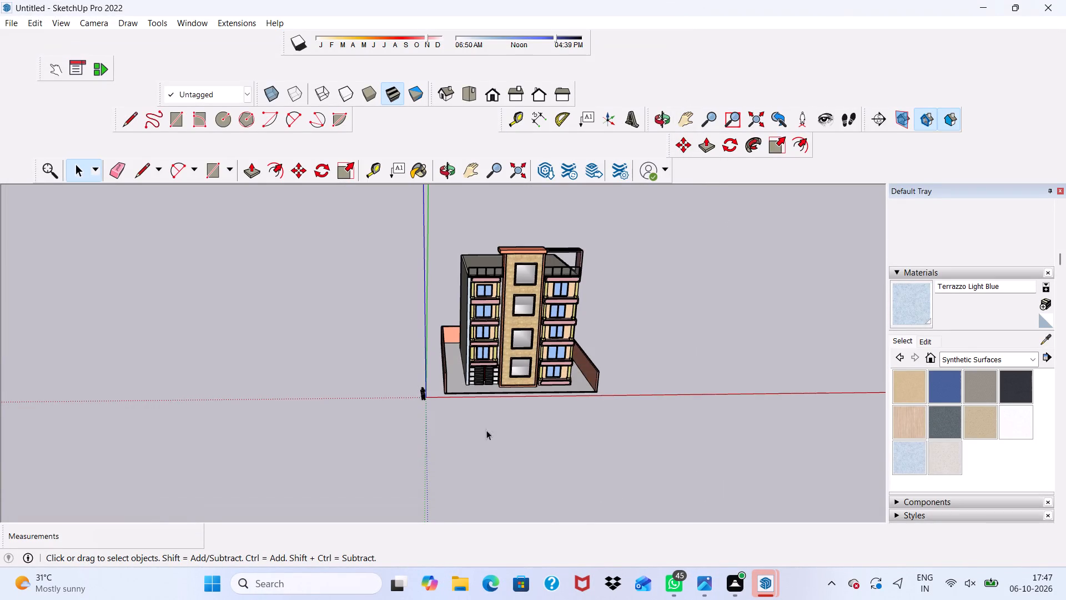
Examine the building's front facade, roof and walled plot from high and ground-level angles.
scroll(502, 419, "up", 4)
scroll(464, 341, "up", 5)
scroll(462, 339, "down", 3)
middle_click_drag(486, 382, 460, 291)
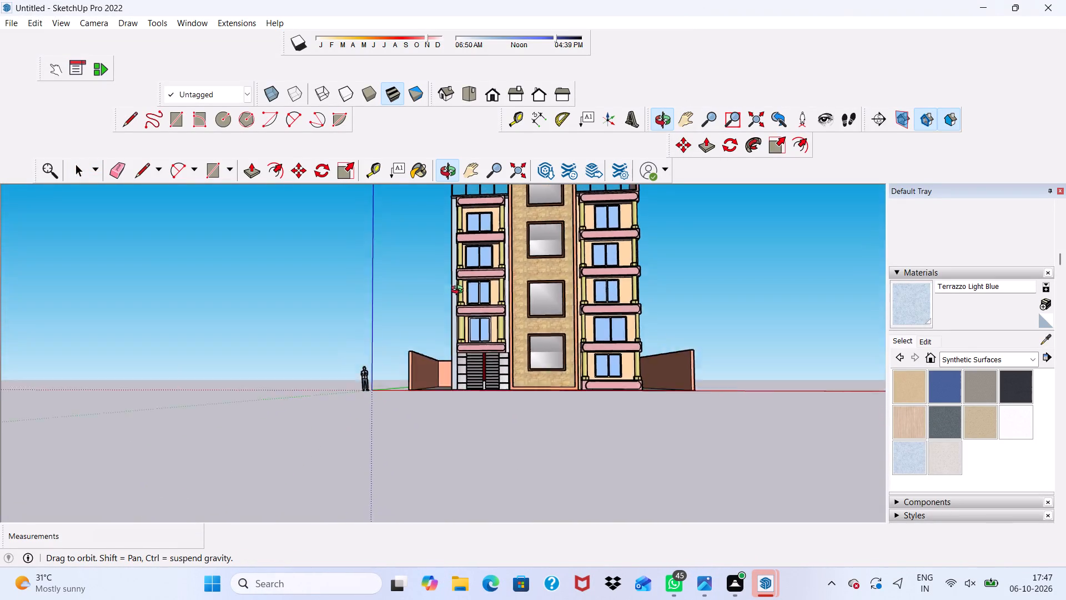
middle_click_drag(460, 291, 403, 396)
scroll(539, 341, "down", 10)
scroll(521, 300, "up", 9)
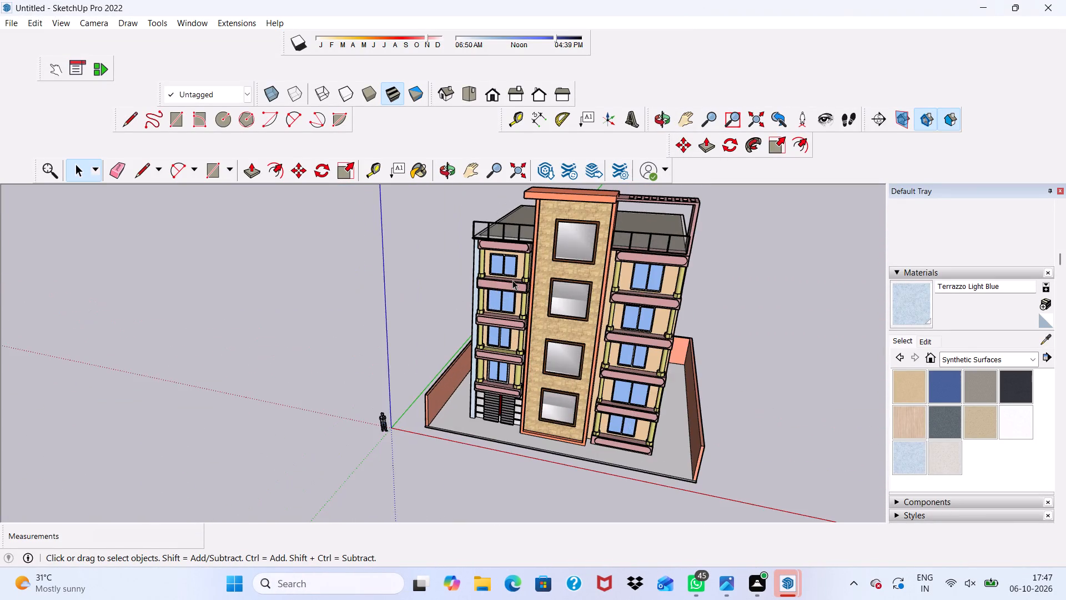
middle_click_drag(511, 279, 598, 178)
scroll(634, 351, "up", 2)
scroll(634, 351, "down", 4)
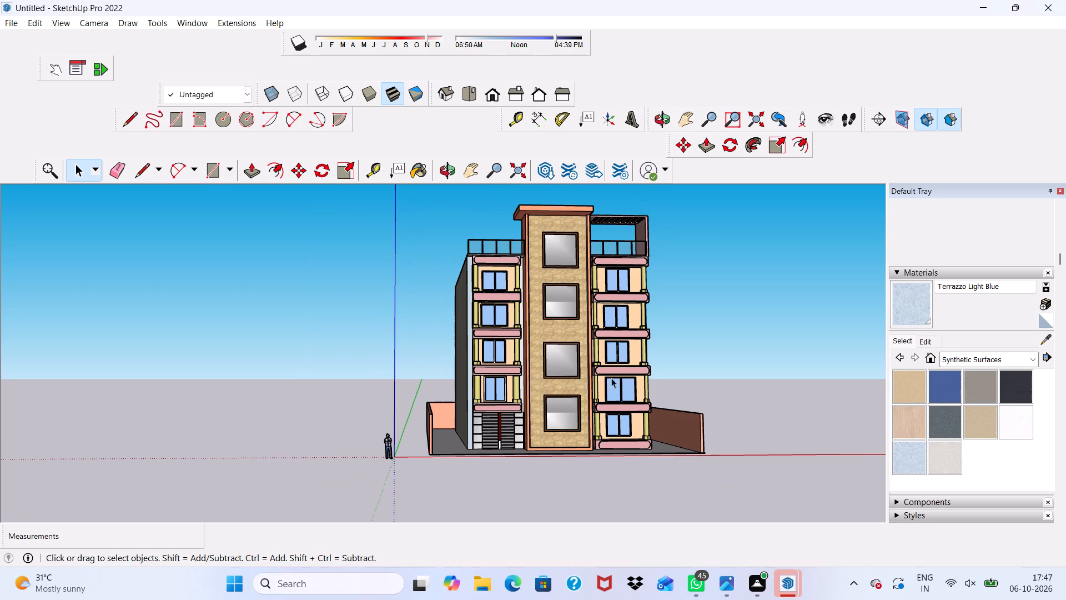
scroll(731, 481, "up", 3)
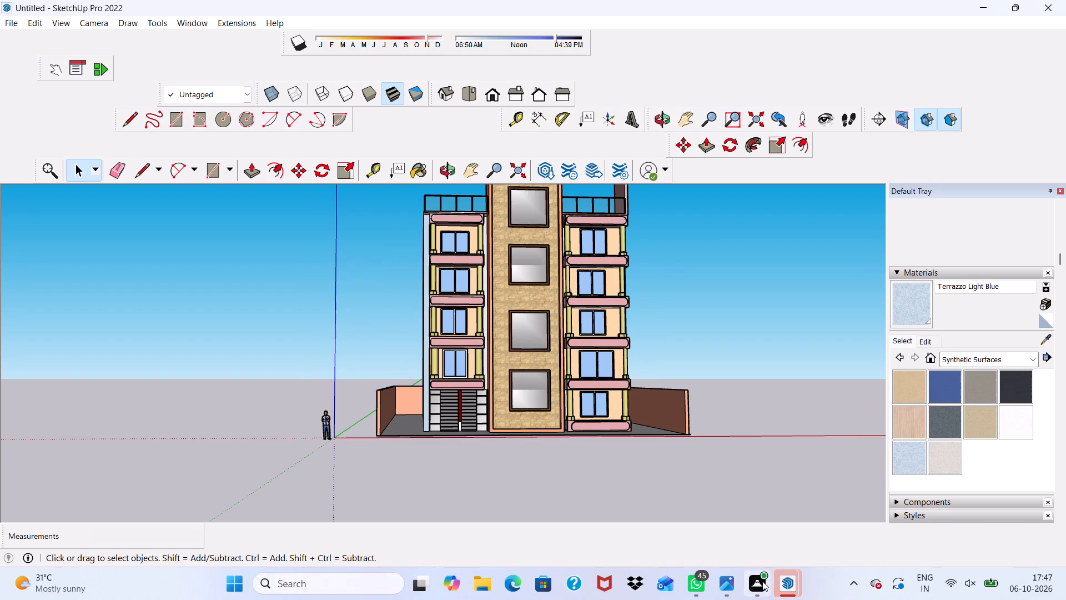